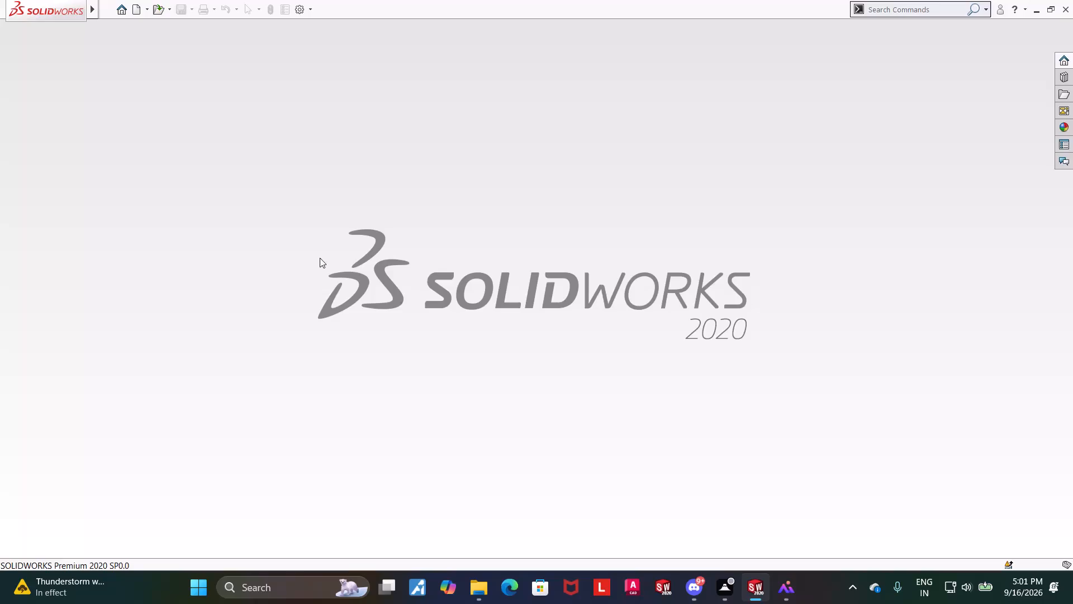
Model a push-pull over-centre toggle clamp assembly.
Create a new part document.
{"action": "left_click", "coordinate": [139, 11]}
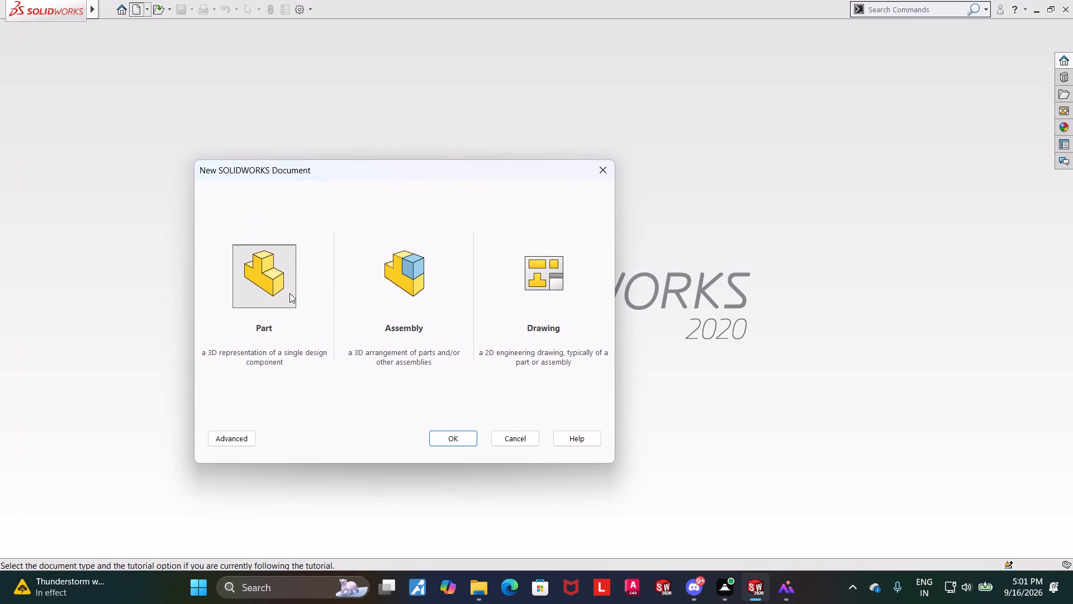
{"action": "double_click", "coordinate": [281, 290]}
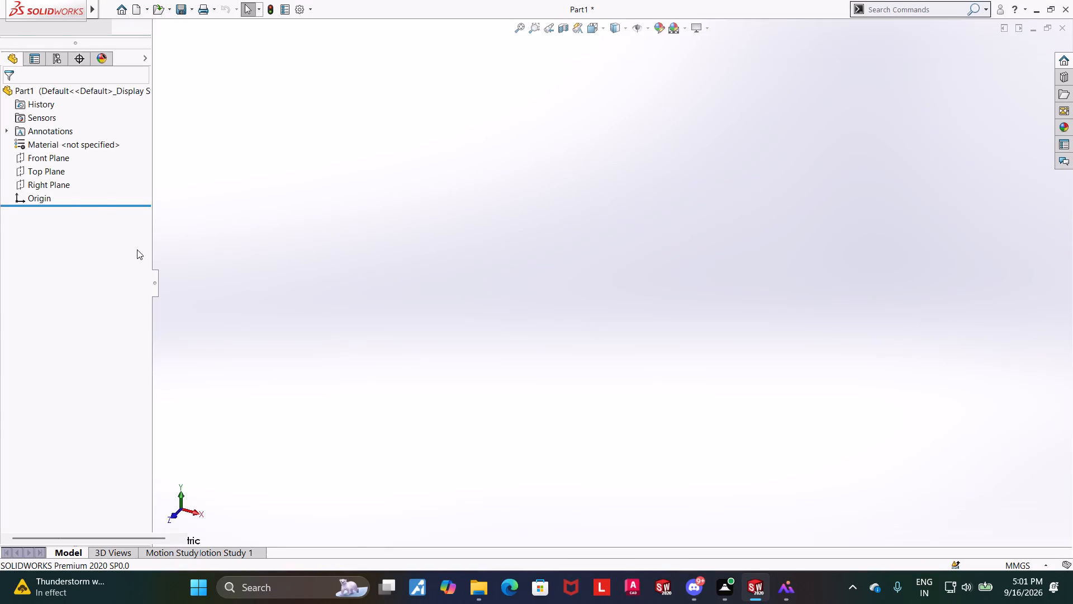
On the Top Plane, sketch a corner rectangle about 132.5 mm wide with its right edge running through the origin.
{"action": "left_click", "coordinate": [59, 168]}
{"action": "left_click", "coordinate": [100, 216]}
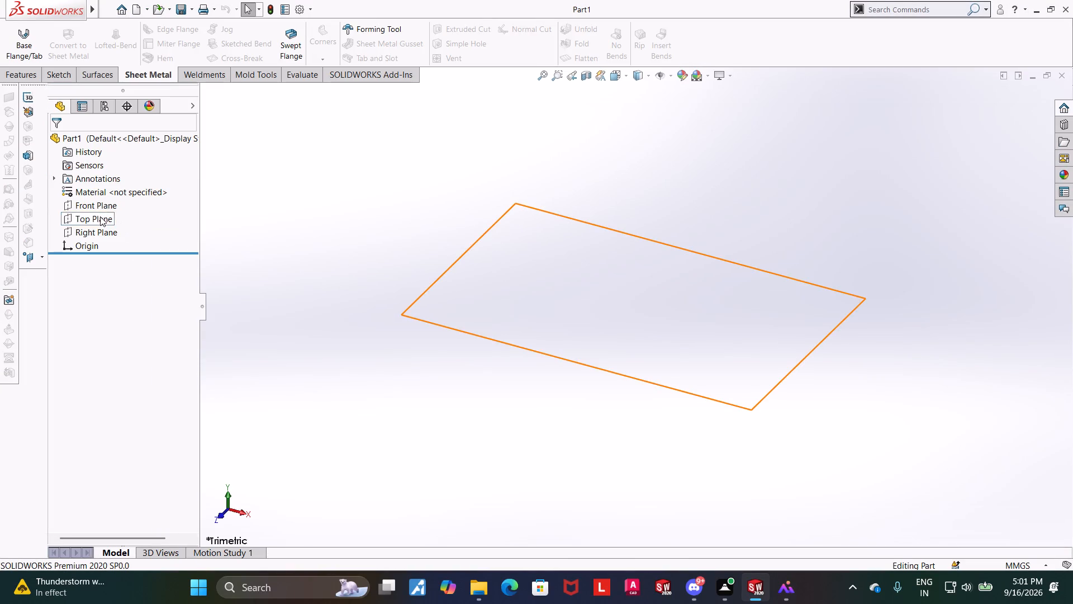
{"action": "left_click", "coordinate": [116, 201]}
{"action": "left_click", "coordinate": [27, 79]}
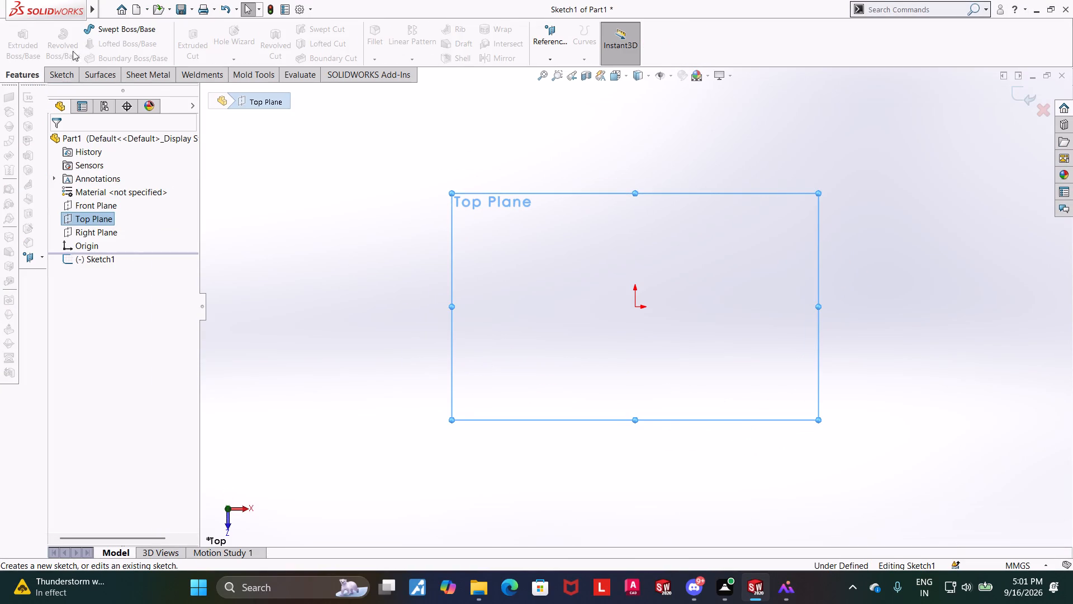
{"action": "left_click", "coordinate": [62, 72]}
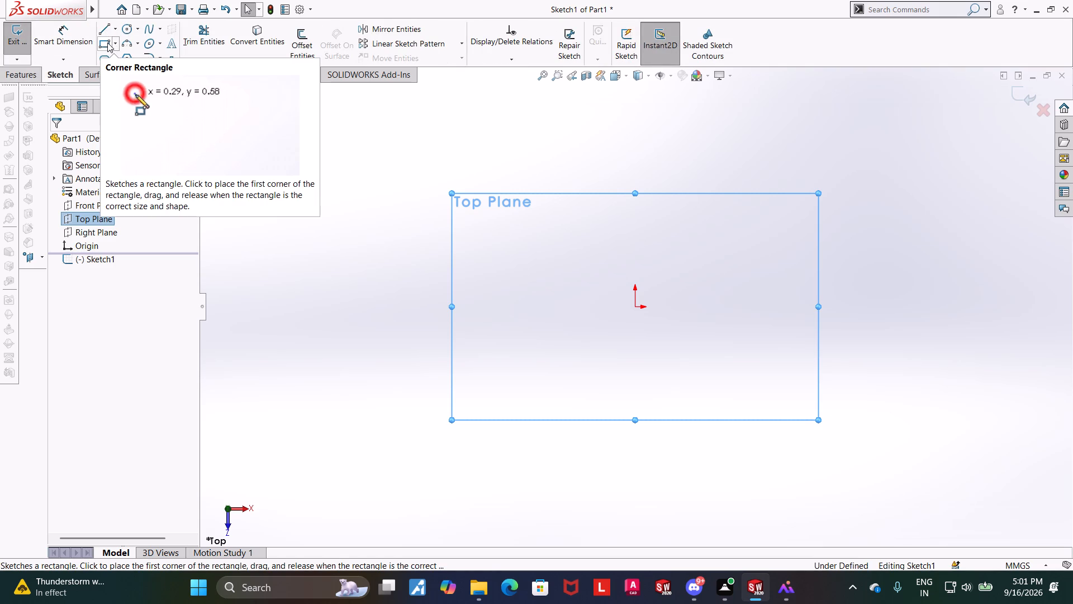
{"action": "left_click", "coordinate": [107, 43]}
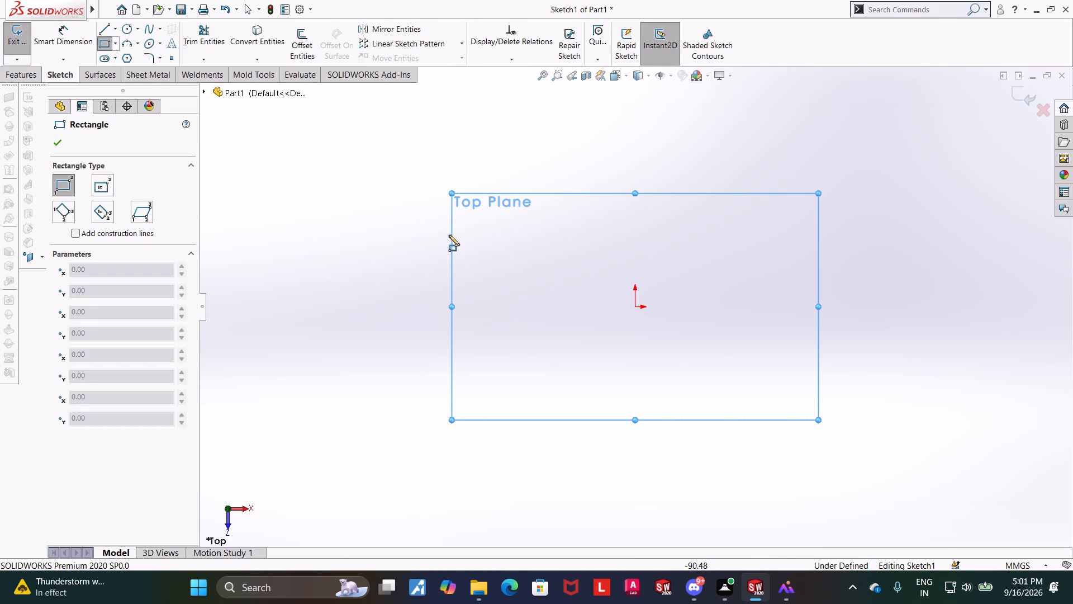
{"action": "left_click_drag", "start_coordinate": [362, 188], "coordinate": [634, 400]}
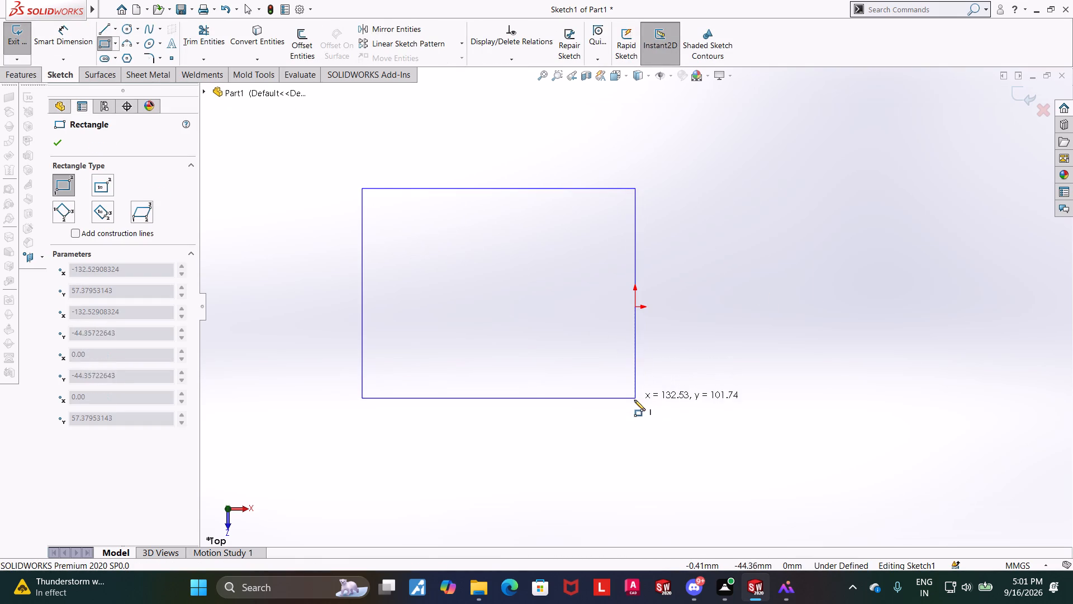
{"action": "left_click_drag", "start_coordinate": [634, 400], "coordinate": [635, 407]}
{"action": "left_click", "coordinate": [635, 407]}
{"action": "key", "text": "Escape"}
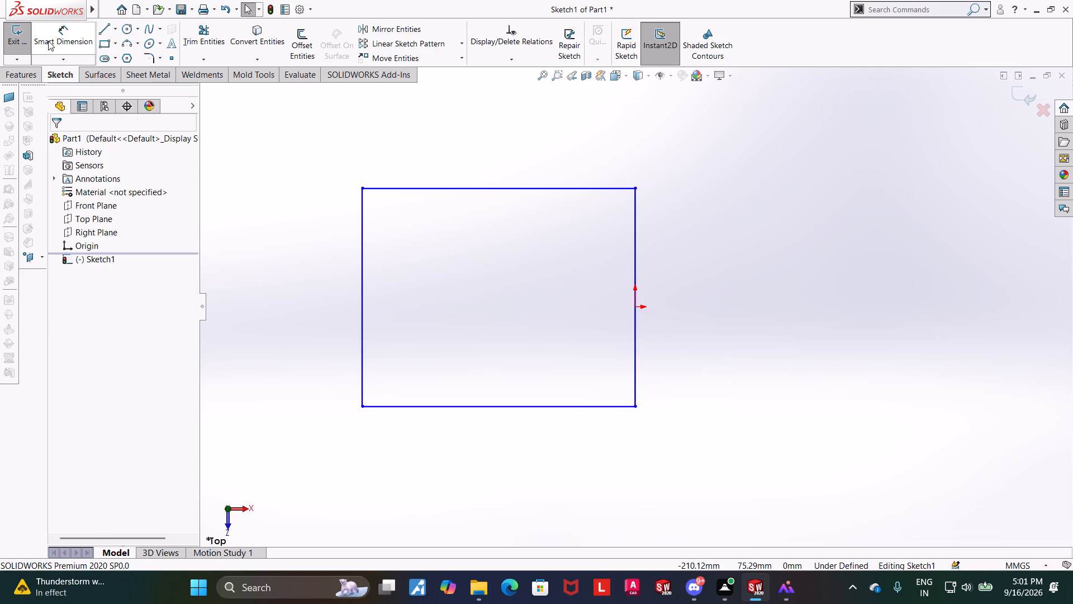
Dimension the vertical distance from the rectangle's top edge to the origin.
{"action": "left_click", "coordinate": [62, 32]}
{"action": "left_click", "coordinate": [582, 191]}
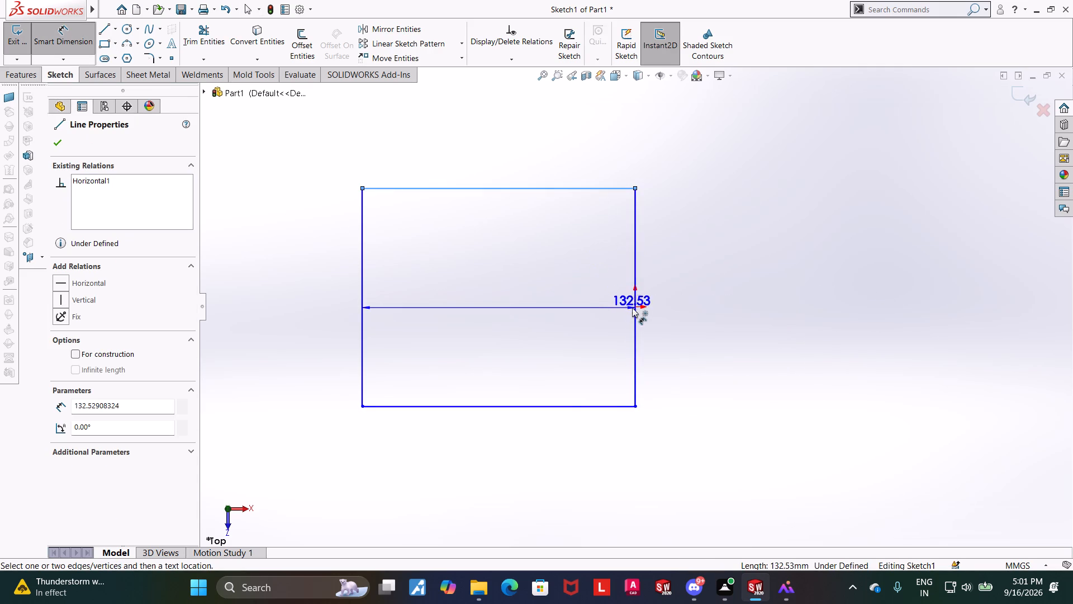
{"action": "left_click", "coordinate": [635, 306]}
{"action": "left_click", "coordinate": [331, 273]}
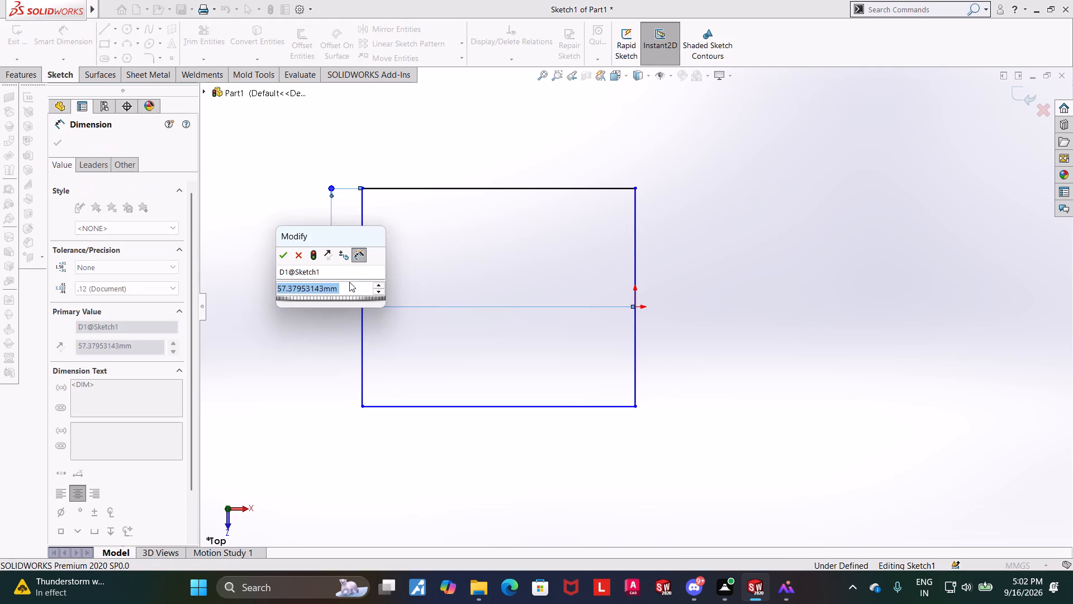
{"action": "key", "text": "Escape"}
Switch the document units to IPS (inch, pound, second).
{"action": "left_click", "coordinate": [1018, 569]}
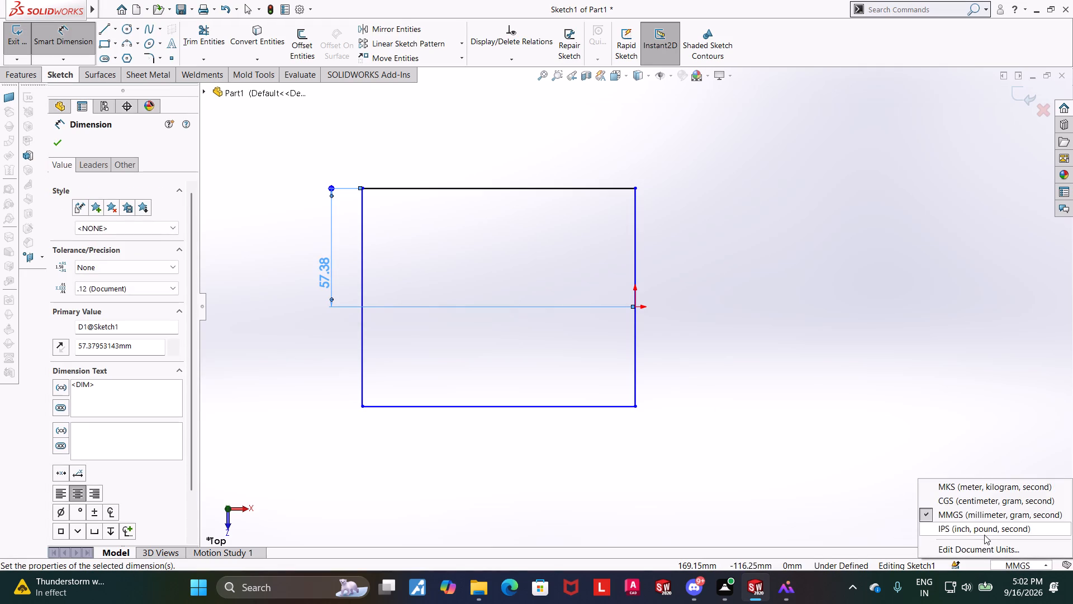
{"action": "left_click", "coordinate": [982, 532]}
Reopen the rectangle sketch for editing and set the distance from its top edge to the origin to 1.5 in.
{"action": "left_click", "coordinate": [67, 48]}
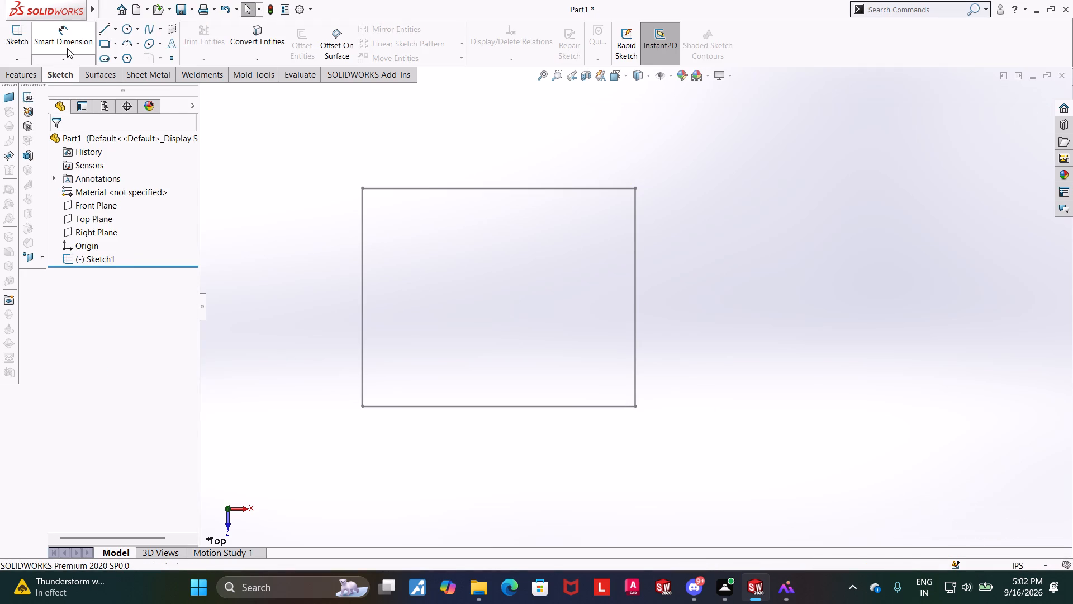
{"action": "key", "text": "Escape"}
{"action": "left_click", "coordinate": [71, 141]}
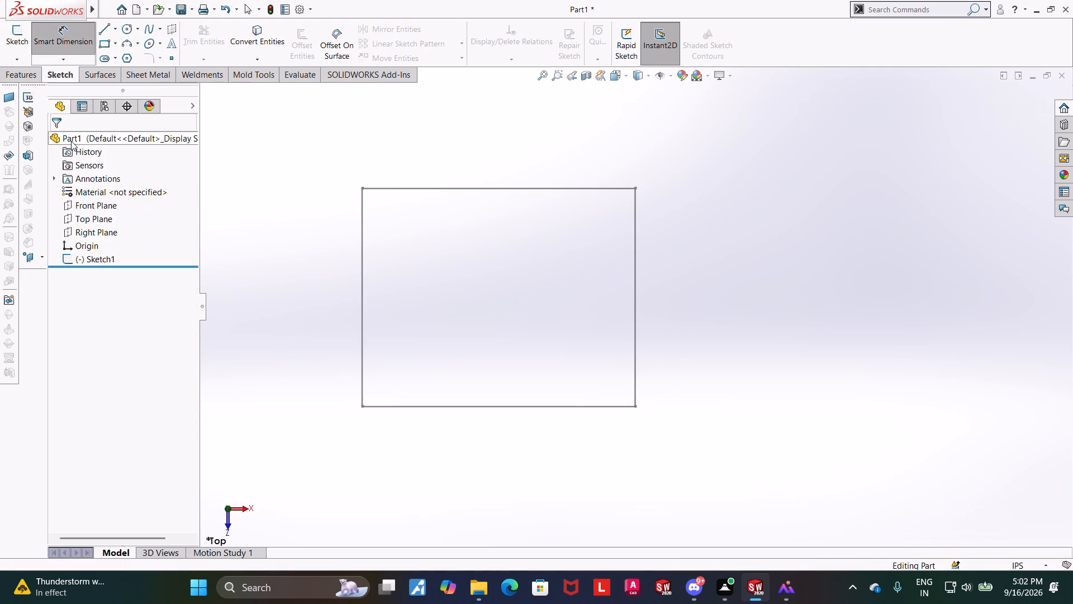
{"action": "left_click", "coordinate": [92, 262]}
{"action": "left_click", "coordinate": [102, 235]}
{"action": "left_click", "coordinate": [61, 43]}
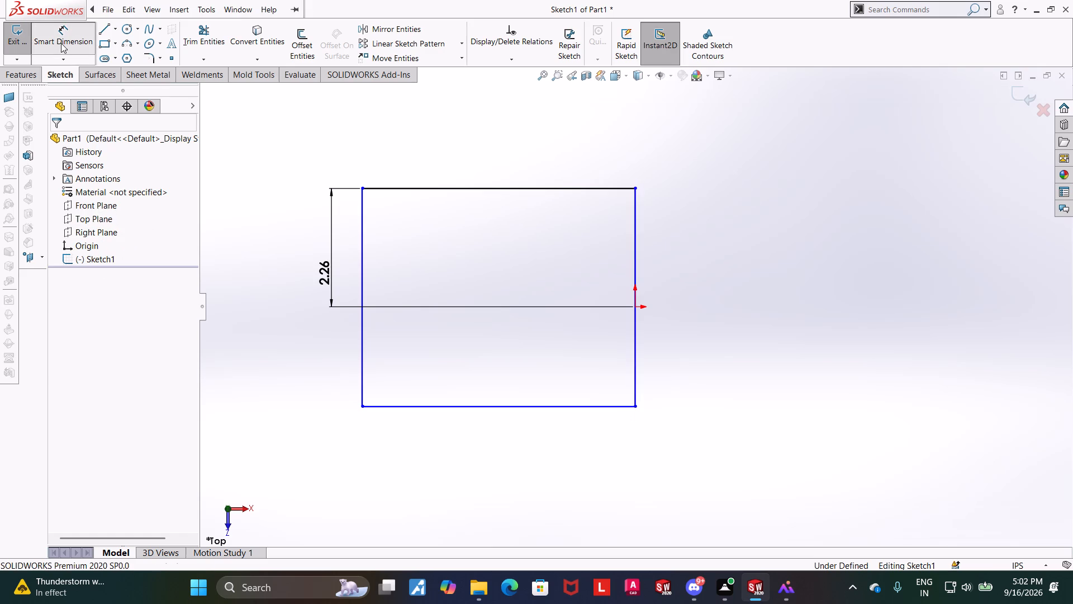
{"action": "double_click", "coordinate": [322, 264]}
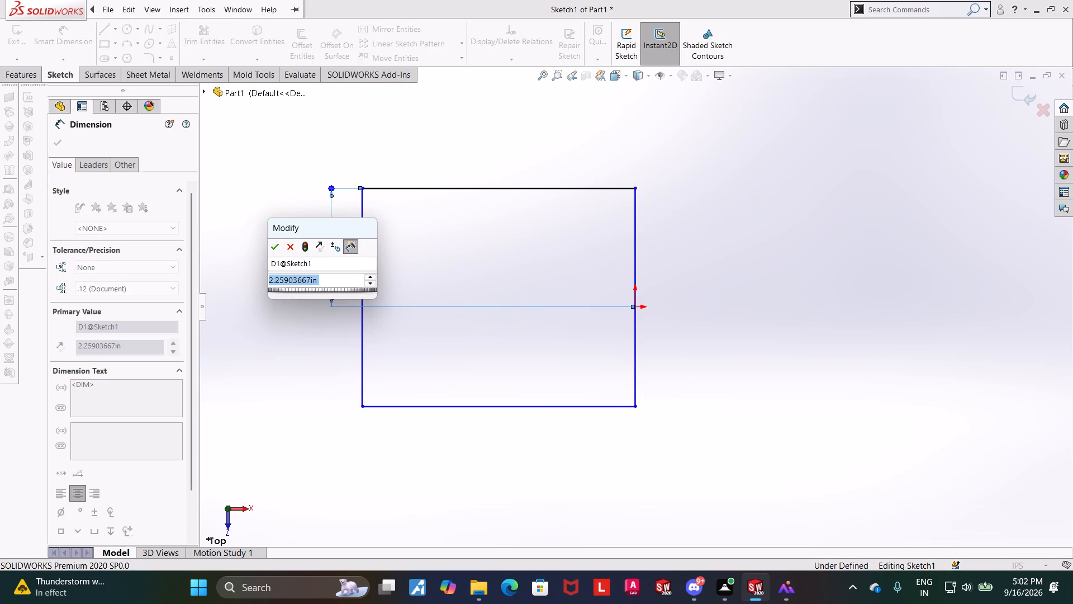
{"action": "type", "text": "1.5"}
{"action": "key", "text": "Return"}
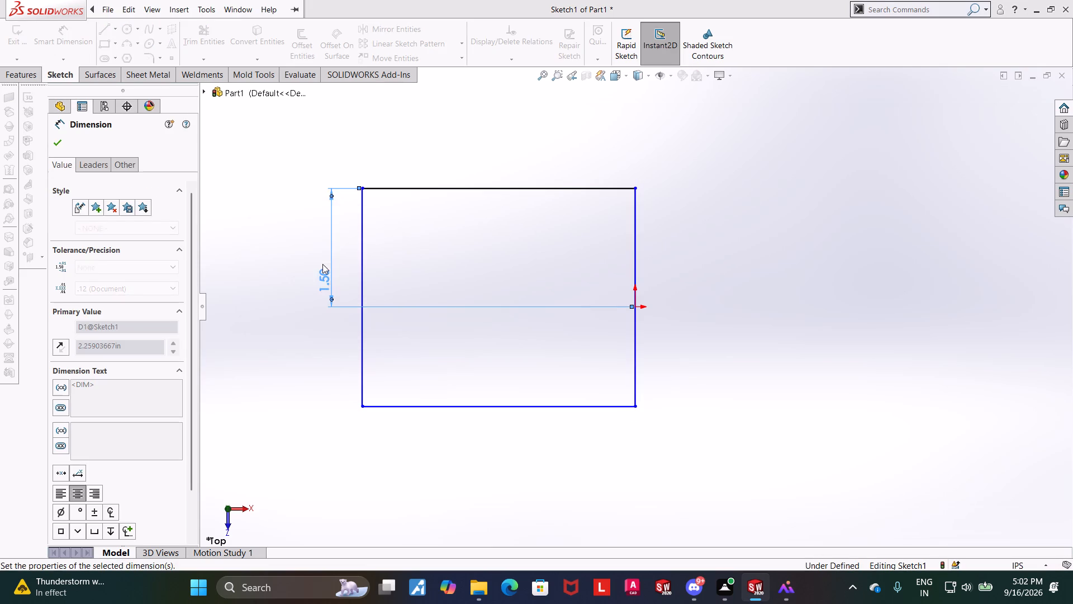
{"action": "key", "text": "Escape"}
{"action": "key", "text": "Escape"}
{"action": "key", "text": "Escape"}
Dimension the rectangle's height between its top and bottom edges as 3 in.
{"action": "left_click", "coordinate": [51, 45]}
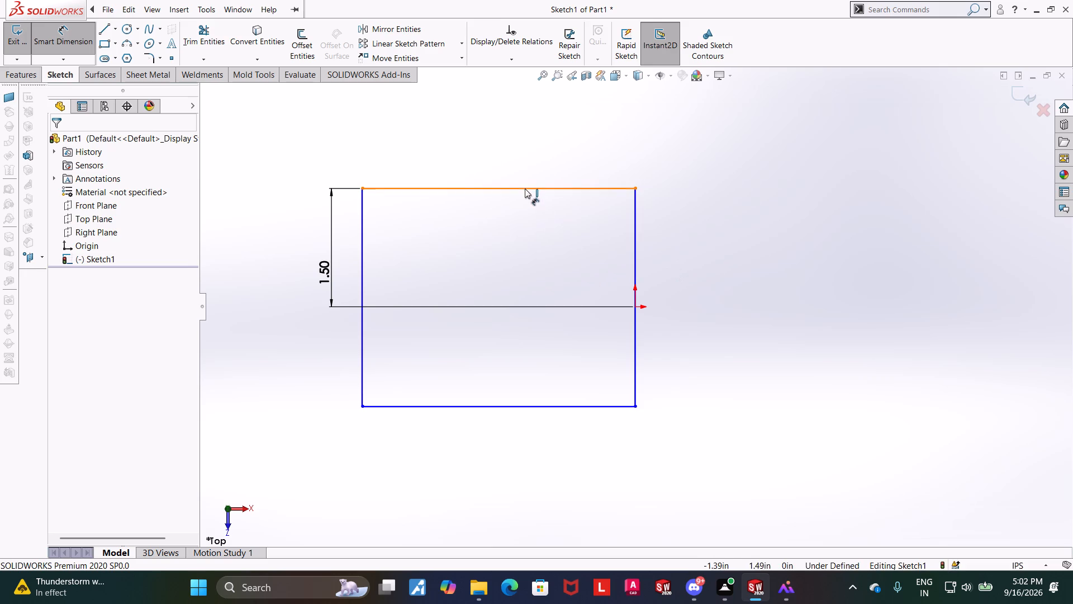
{"action": "left_click", "coordinate": [525, 188]}
{"action": "left_click", "coordinate": [487, 406]}
{"action": "left_click", "coordinate": [300, 331]}
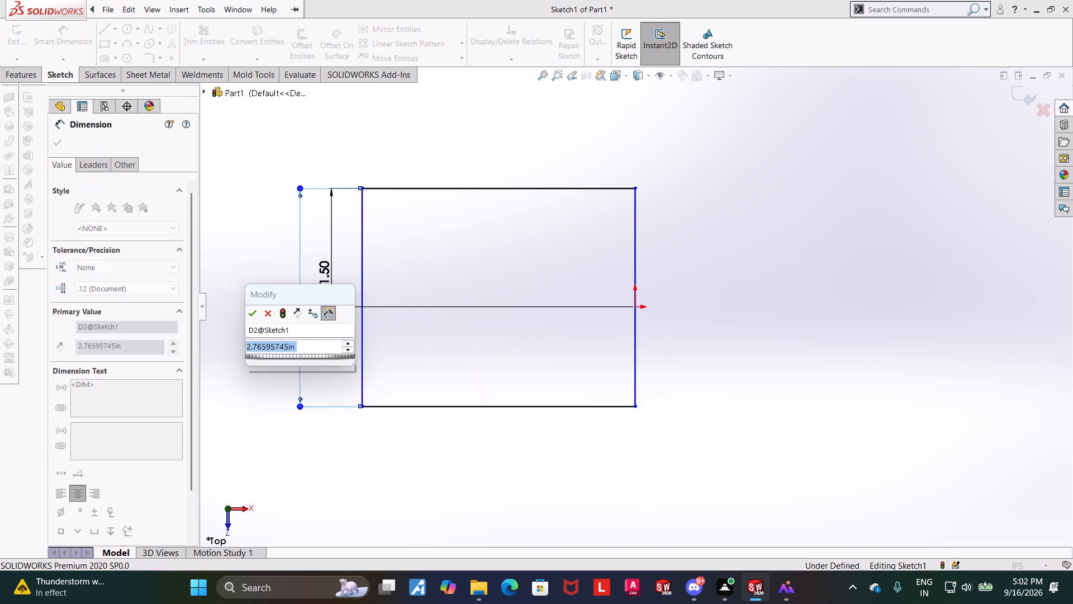
{"action": "key", "text": "3"}
{"action": "key", "text": "Return"}
{"action": "key", "text": "Escape"}
{"action": "key", "text": "Escape"}
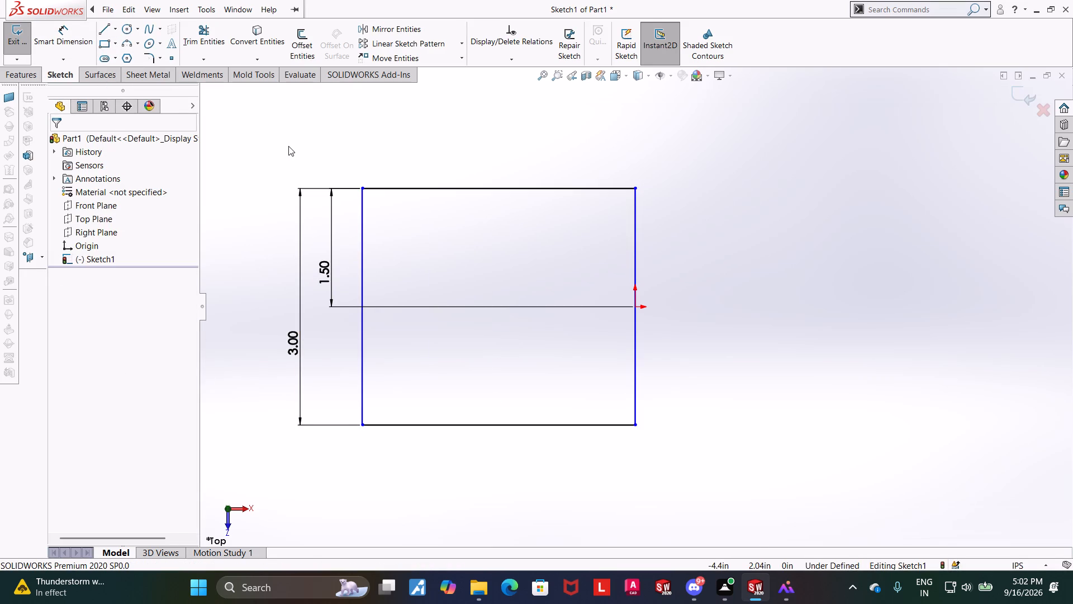
Round the rectangle's two left corners with 0.375 in sketch fillets.
{"action": "left_click", "coordinate": [150, 54]}
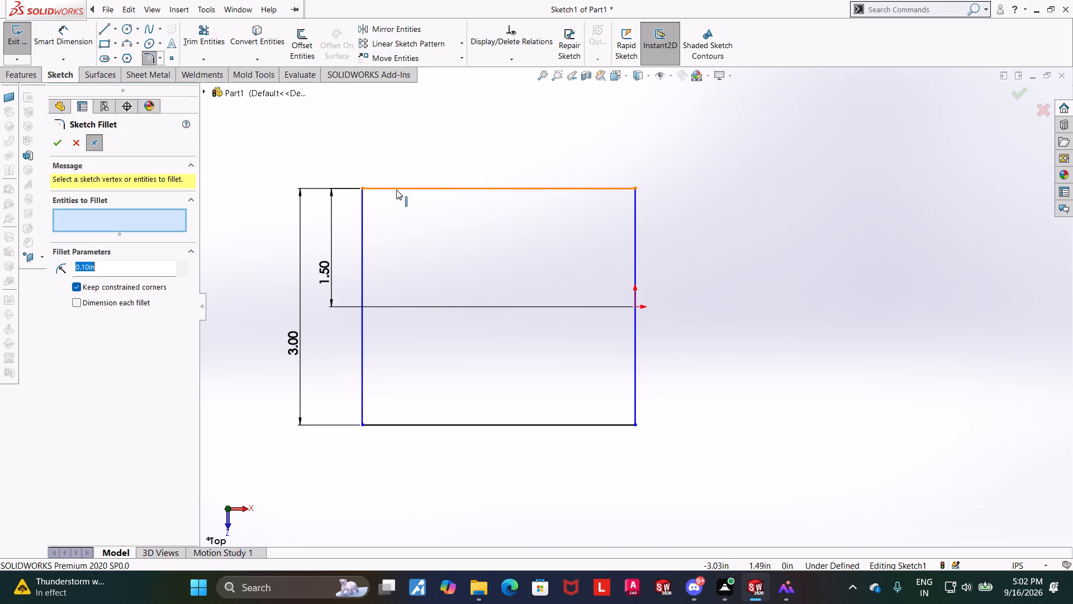
{"action": "left_click", "coordinate": [396, 190]}
{"action": "left_click", "coordinate": [365, 213]}
{"action": "left_click_drag", "start_coordinate": [129, 261], "coordinate": [120, 263]}
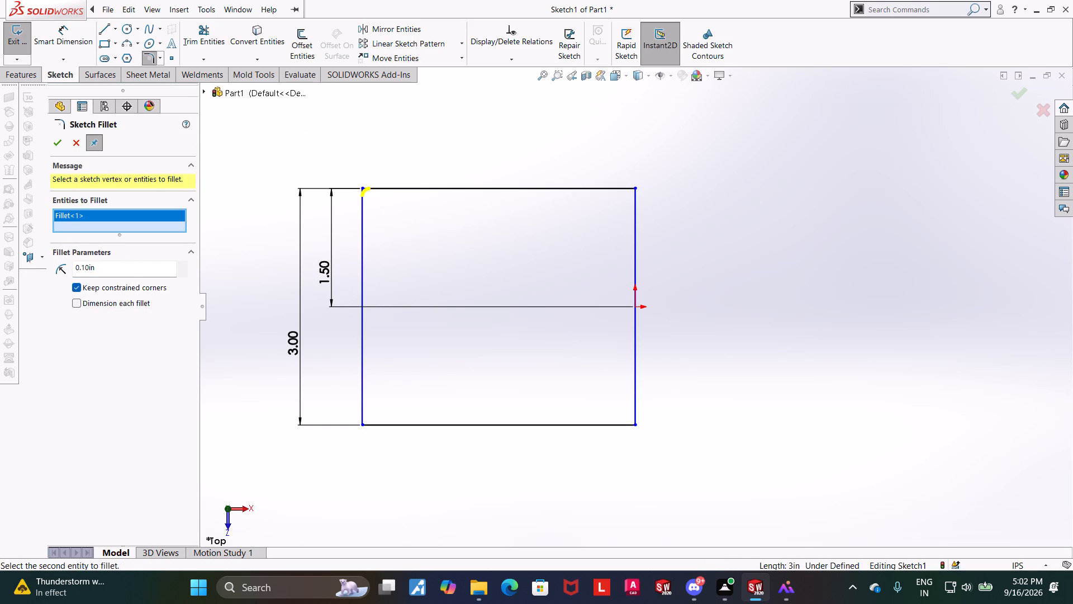
{"action": "left_click_drag", "start_coordinate": [128, 272], "coordinate": [68, 272]}
{"action": "type", "text": "0.37"}
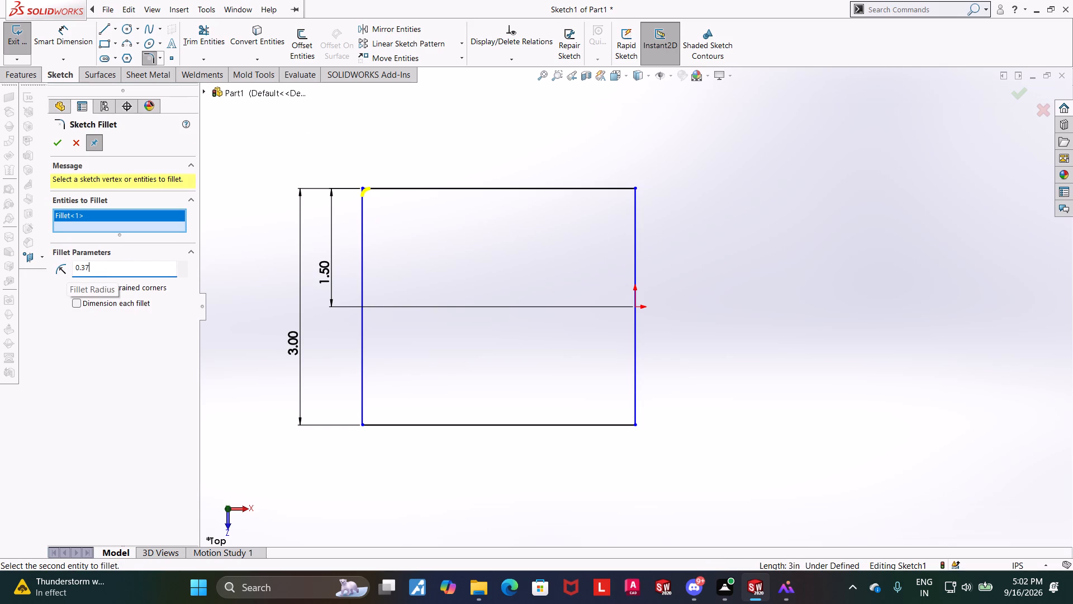
{"action": "key", "text": "5"}
{"action": "key", "text": "Return"}
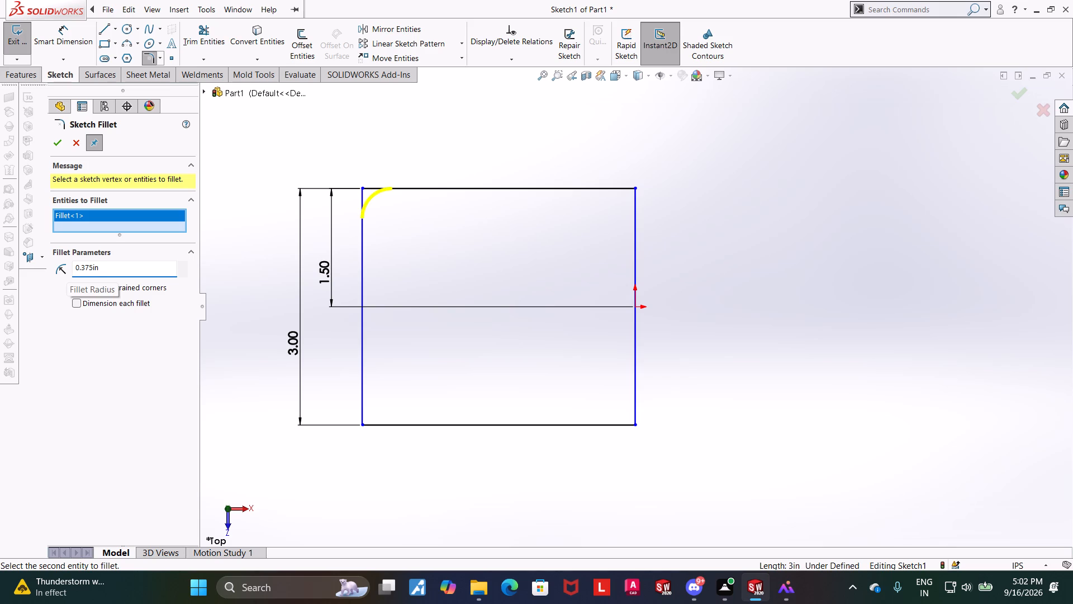
{"action": "left_click", "coordinate": [363, 390]}
{"action": "left_click", "coordinate": [390, 424]}
{"action": "left_click", "coordinate": [59, 147]}
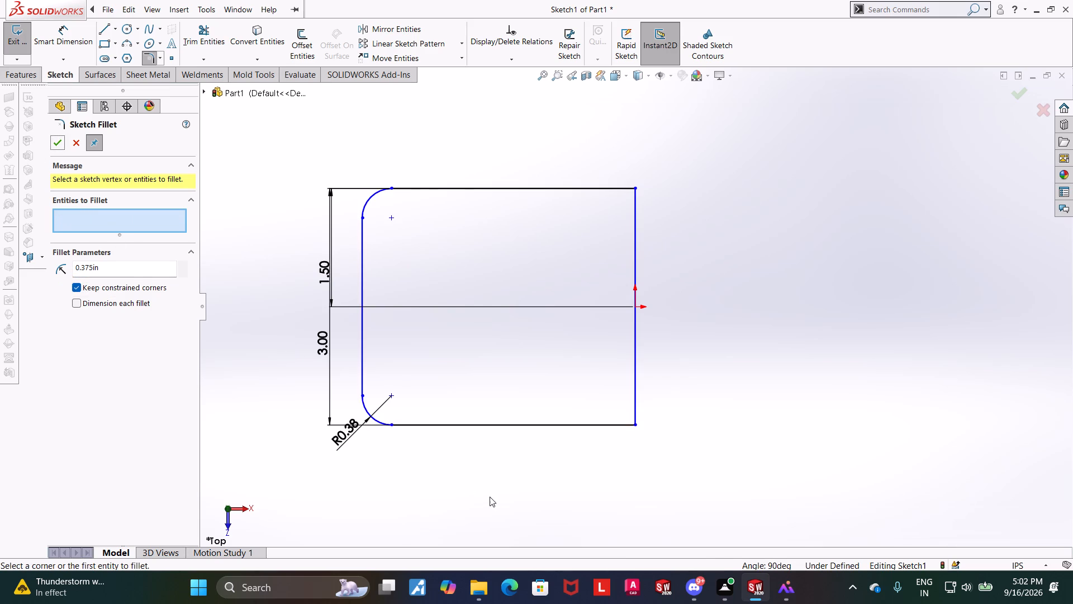
{"action": "left_click", "coordinate": [492, 498]}
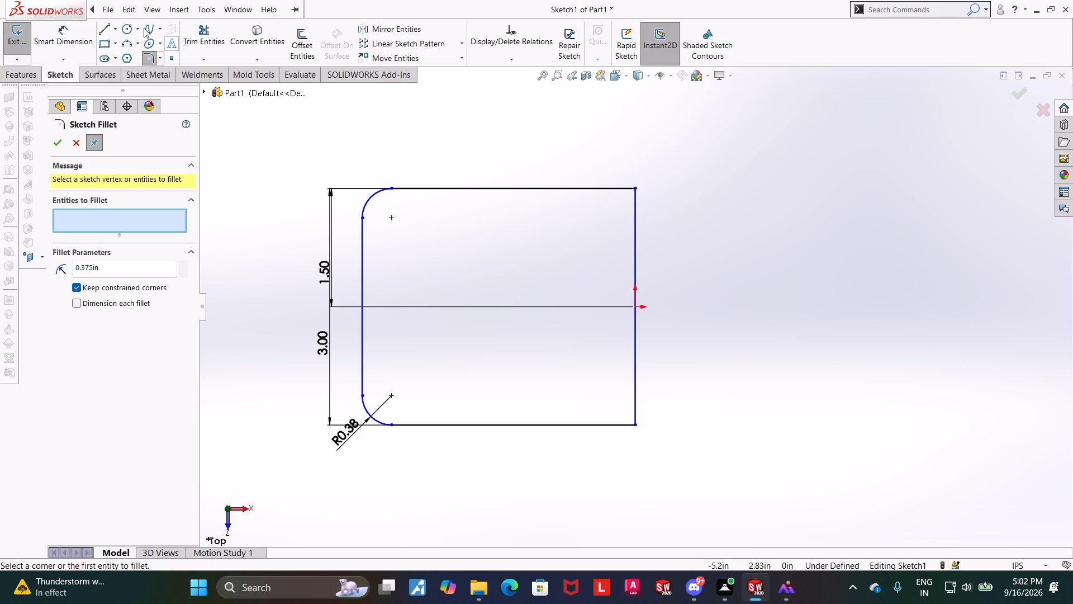
{"action": "left_click", "coordinate": [456, 143]}
Sketch a circle centred on the upper-left fillet's centre and dimension its diameter as 0.25 in.
{"action": "left_click", "coordinate": [127, 29]}
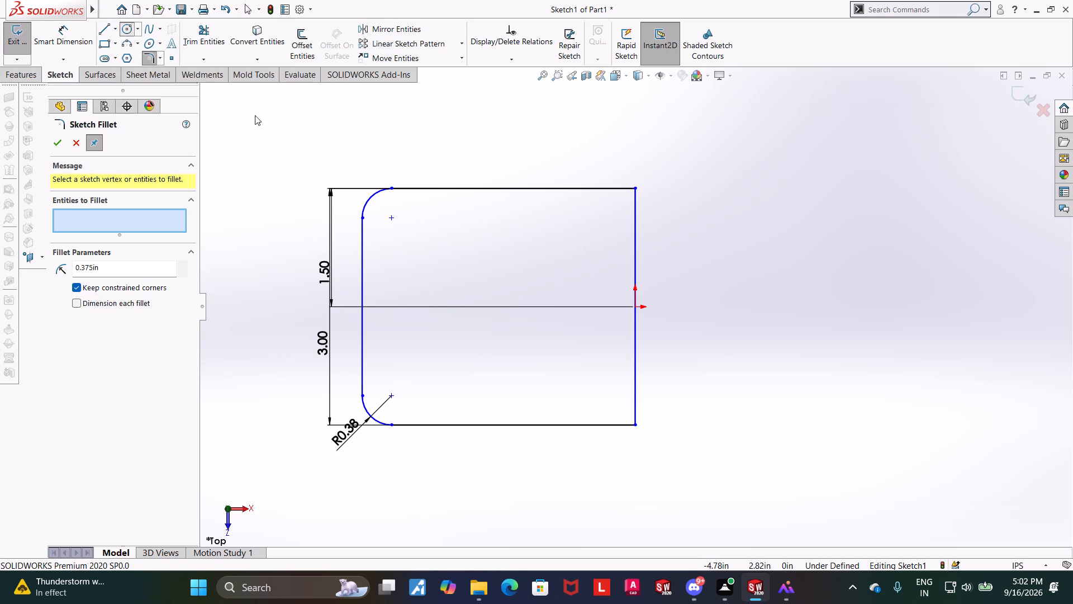
{"action": "left_click", "coordinate": [393, 218]}
{"action": "left_click", "coordinate": [410, 212]}
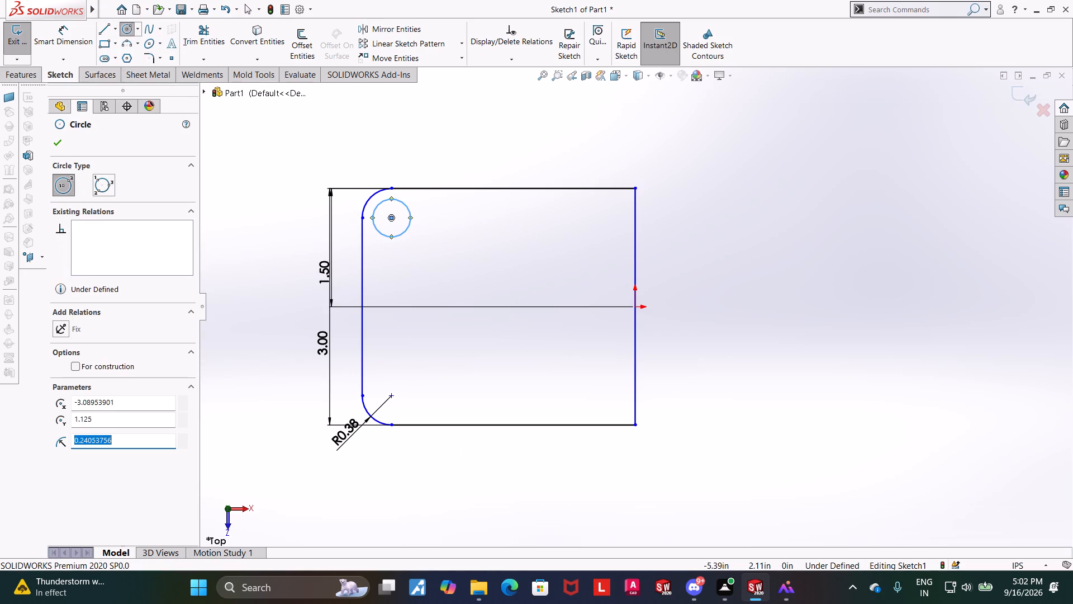
{"action": "left_click", "coordinate": [80, 30]}
{"action": "left_click", "coordinate": [407, 230]}
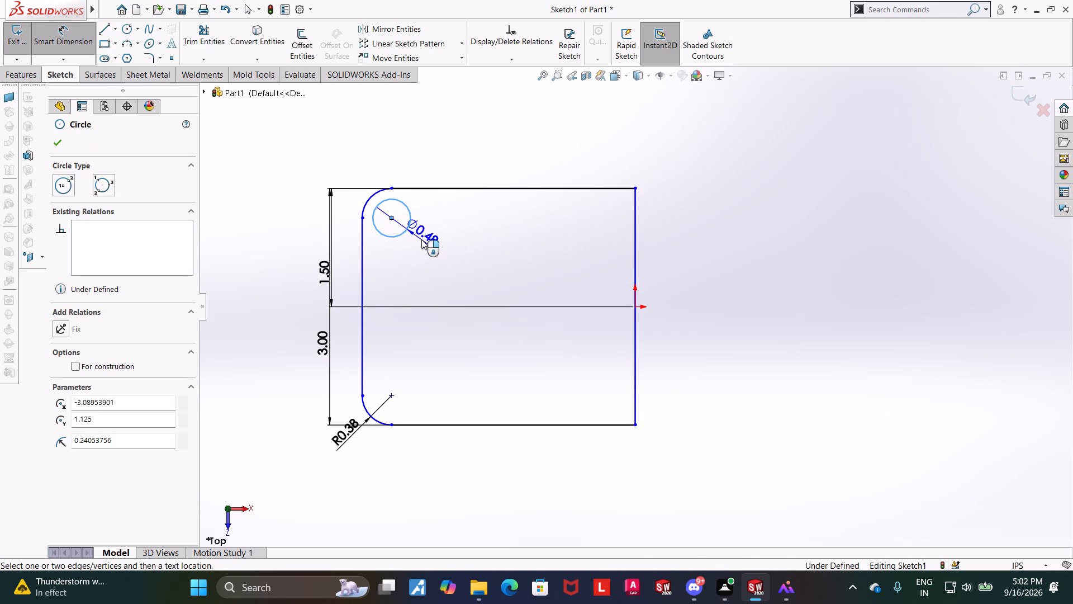
{"action": "left_click", "coordinate": [421, 239]}
{"action": "type", "text": "0.25"}
{"action": "key", "text": "Return"}
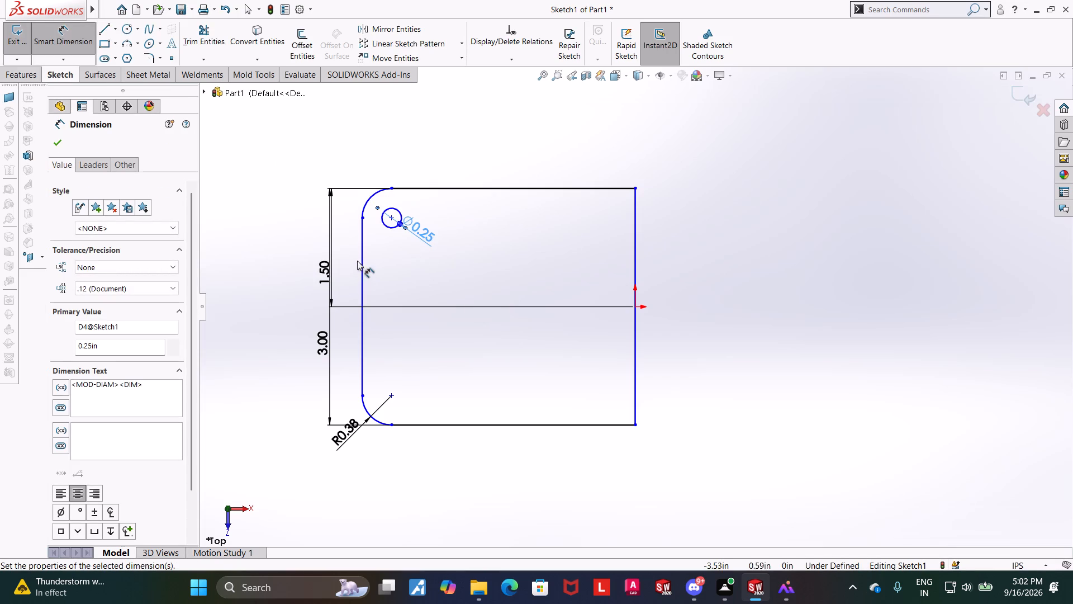
{"action": "key", "text": "Escape"}
Draw a horizontal centerline about 4.84 in long from the origin leftward past the rectangle's left edge.
{"action": "left_click", "coordinate": [116, 32]}
{"action": "left_click", "coordinate": [112, 53]}
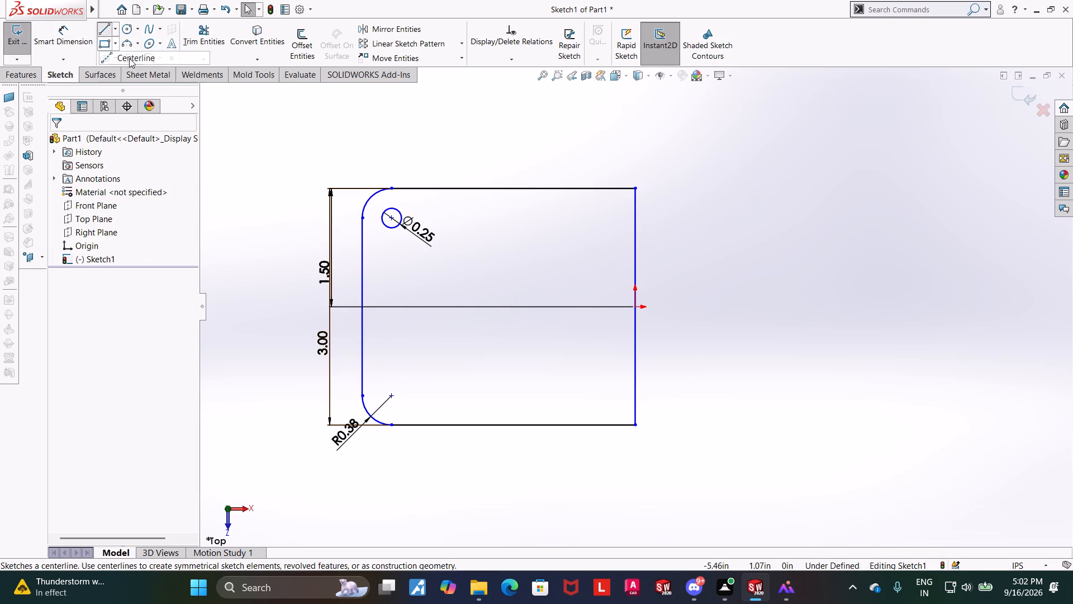
{"action": "left_click", "coordinate": [634, 307]}
{"action": "left_click", "coordinate": [254, 309]}
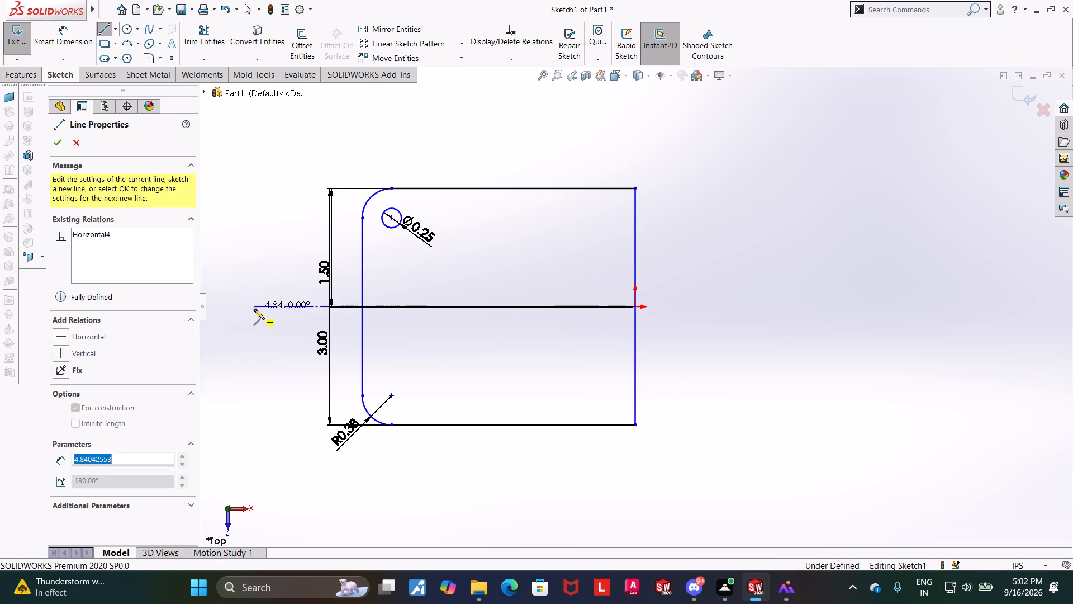
{"action": "key", "text": "Escape"}
{"action": "key", "text": "Escape"}
{"action": "key", "text": "Escape"}
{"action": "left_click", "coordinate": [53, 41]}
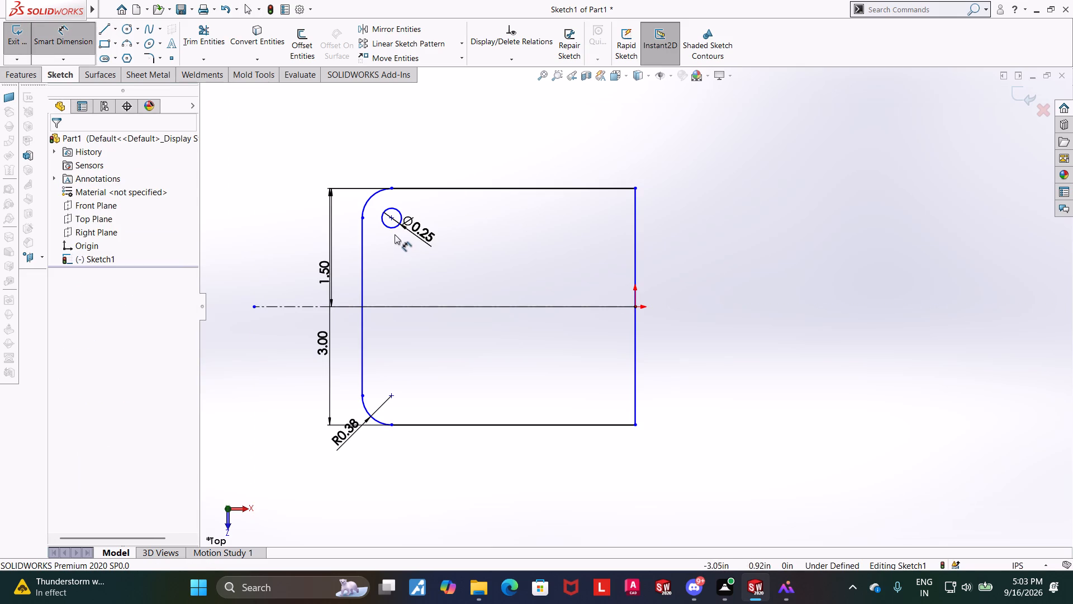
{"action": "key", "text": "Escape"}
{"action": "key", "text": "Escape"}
Mirror the 0.25 in circle about the horizontal centerline, keeping the original.
{"action": "left_click", "coordinate": [420, 26]}
{"action": "left_click", "coordinate": [396, 226]}
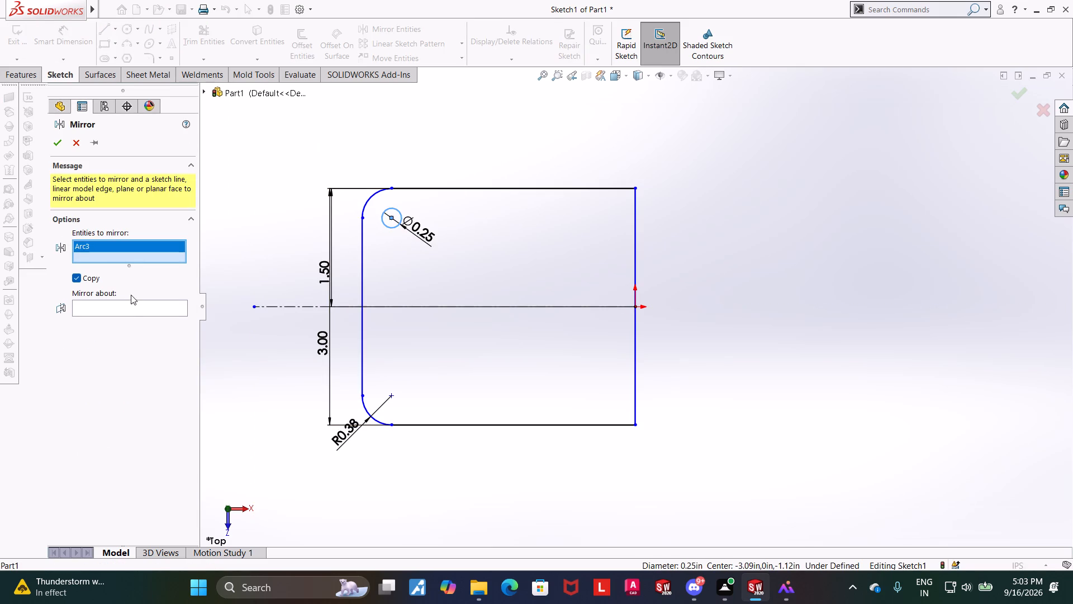
{"action": "left_click", "coordinate": [126, 311]}
{"action": "left_click", "coordinate": [378, 305]}
{"action": "left_click", "coordinate": [59, 143]}
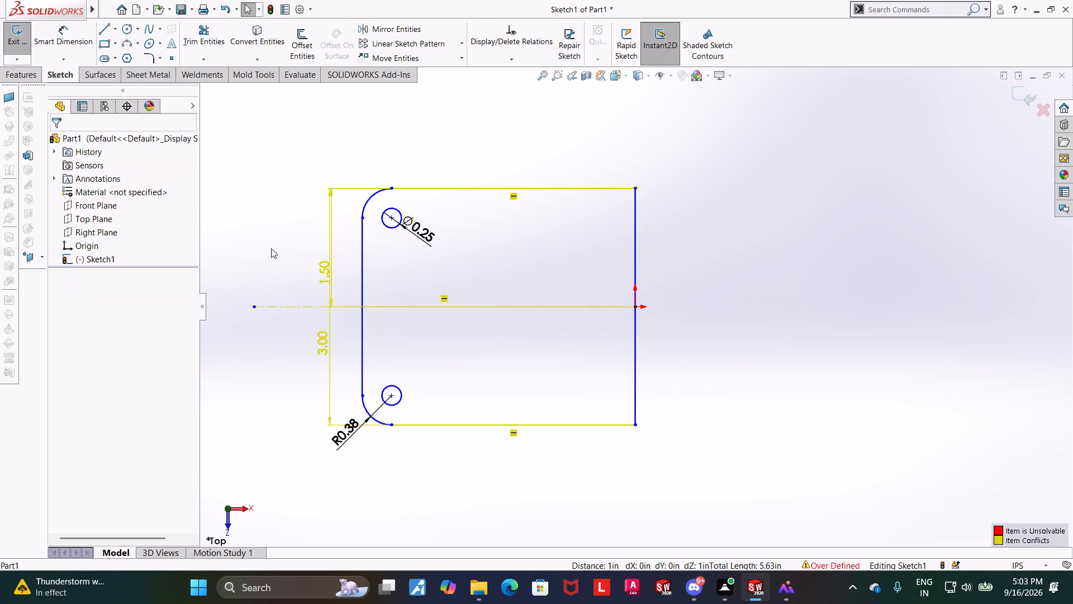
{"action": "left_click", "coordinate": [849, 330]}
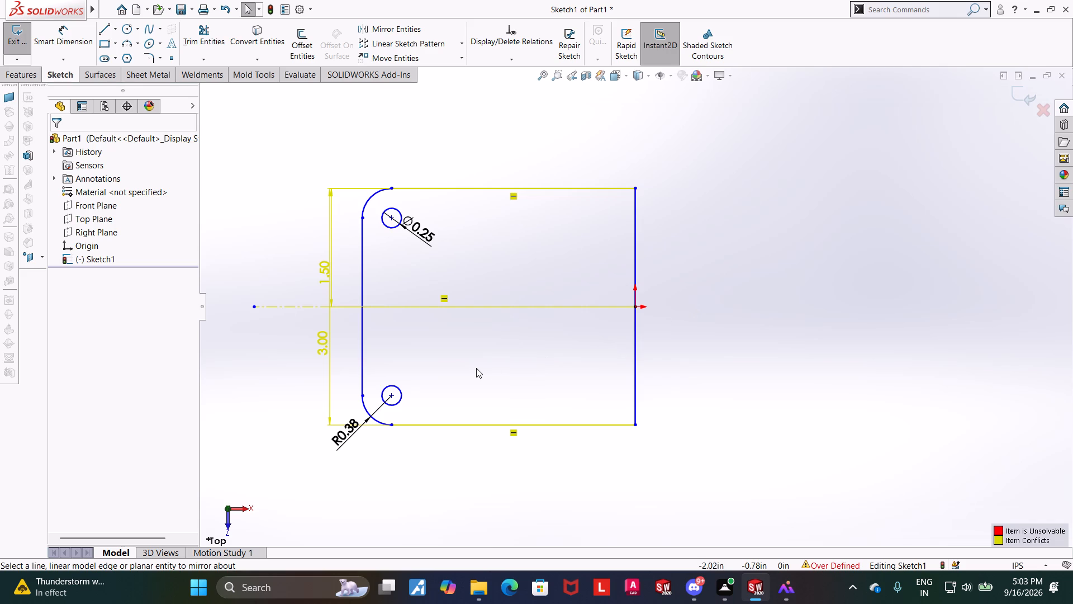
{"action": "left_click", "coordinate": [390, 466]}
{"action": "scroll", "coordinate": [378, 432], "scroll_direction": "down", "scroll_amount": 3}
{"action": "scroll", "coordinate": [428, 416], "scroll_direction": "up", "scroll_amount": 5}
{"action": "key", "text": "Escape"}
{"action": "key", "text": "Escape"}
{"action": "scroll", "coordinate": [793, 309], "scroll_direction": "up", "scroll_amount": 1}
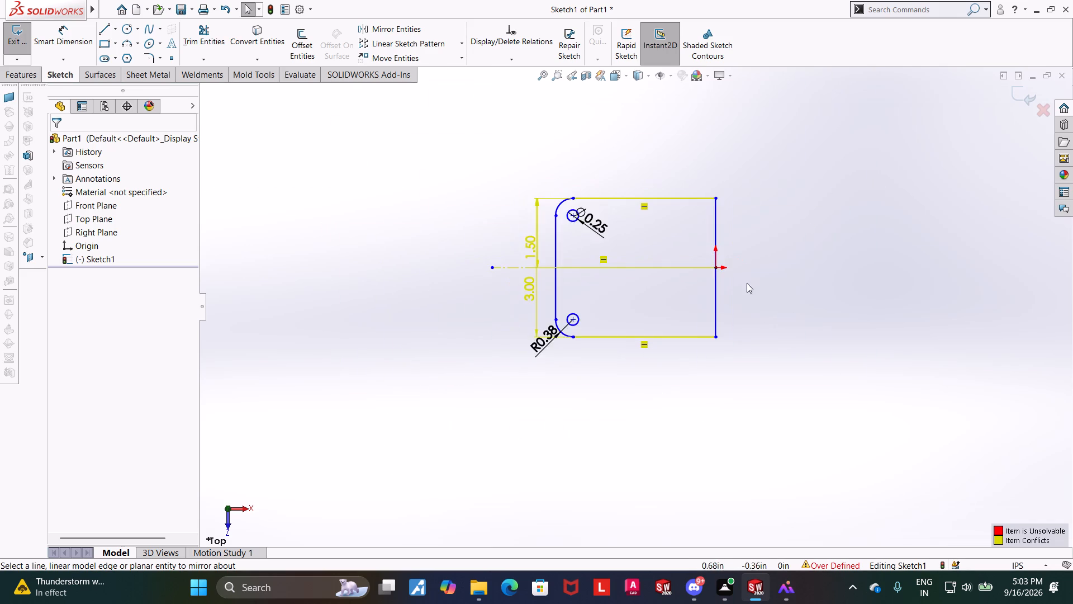
Delete the conflicting 1.50 in dimension between the plate's top edge and the horizontal centerline.
{"action": "scroll", "coordinate": [747, 281], "scroll_direction": "down", "scroll_amount": 3}
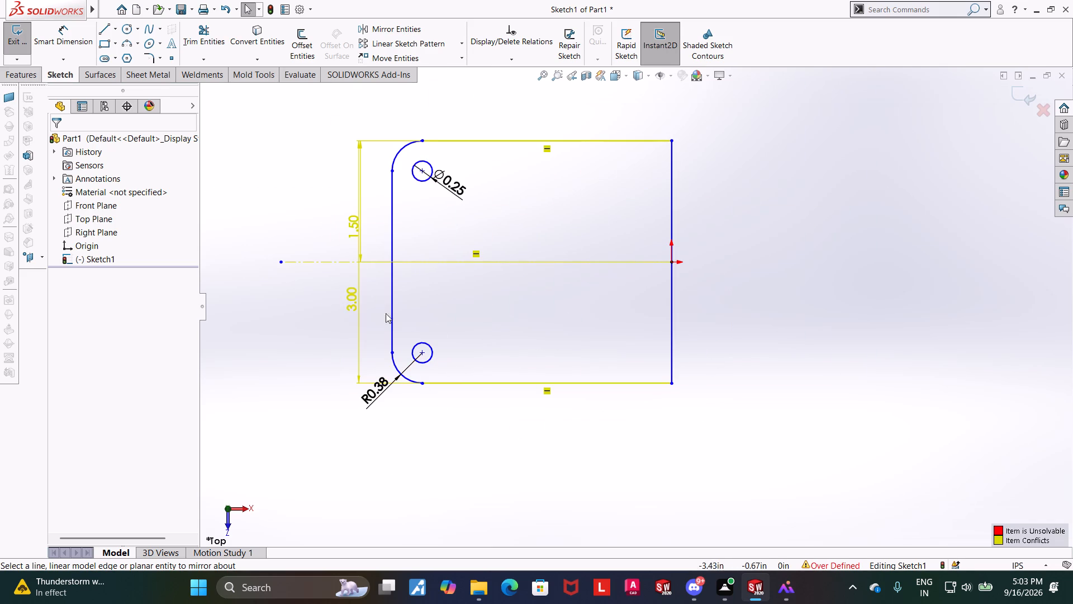
{"action": "right_click", "coordinate": [353, 223]}
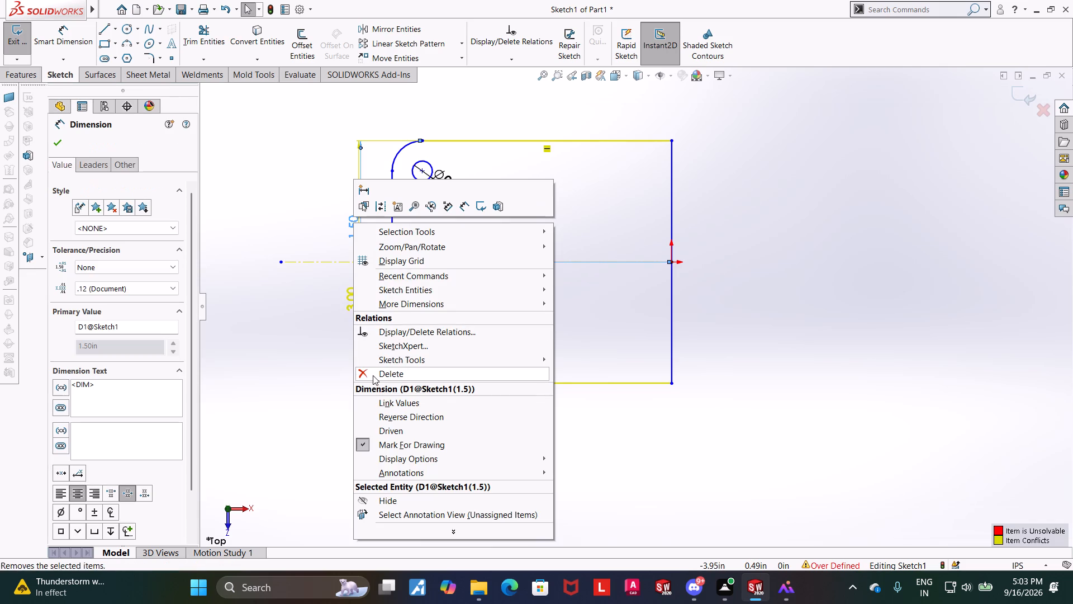
{"action": "left_click", "coordinate": [374, 374]}
{"action": "left_click", "coordinate": [881, 355]}
{"action": "key", "text": "Escape"}
{"action": "key", "text": "Escape"}
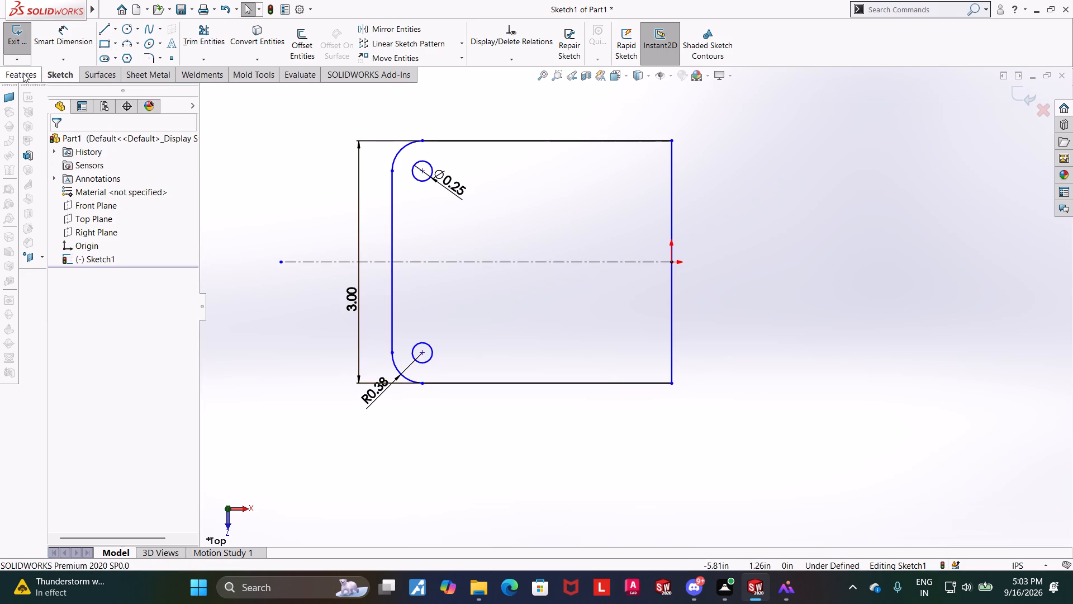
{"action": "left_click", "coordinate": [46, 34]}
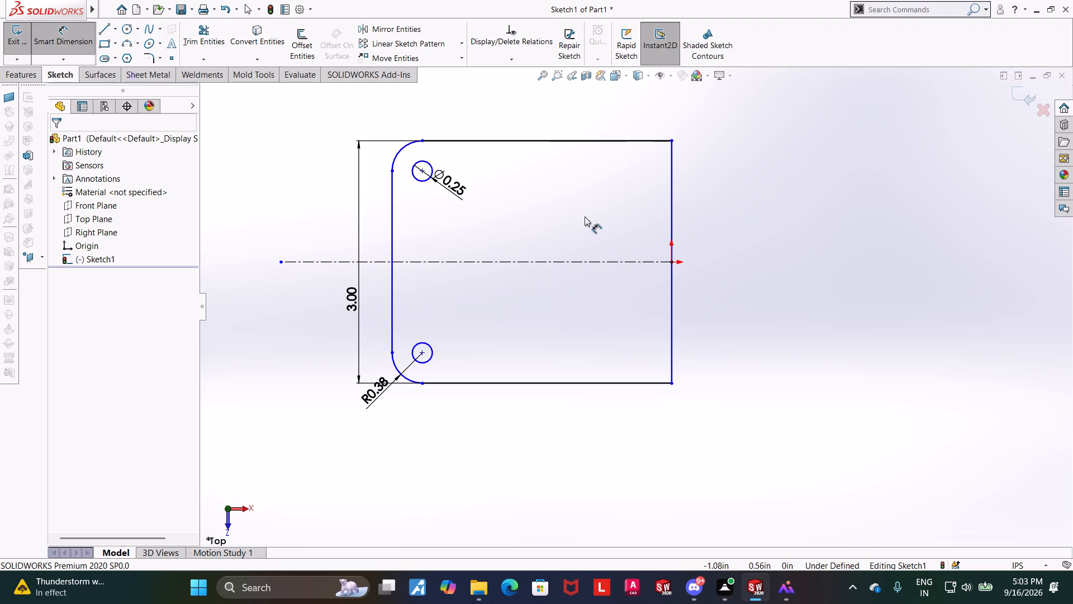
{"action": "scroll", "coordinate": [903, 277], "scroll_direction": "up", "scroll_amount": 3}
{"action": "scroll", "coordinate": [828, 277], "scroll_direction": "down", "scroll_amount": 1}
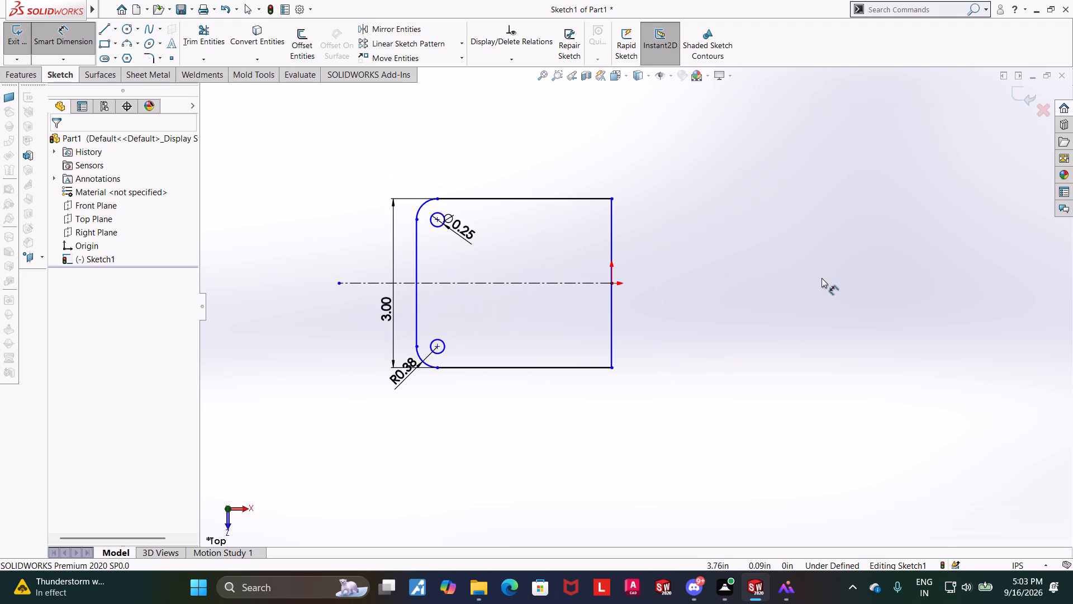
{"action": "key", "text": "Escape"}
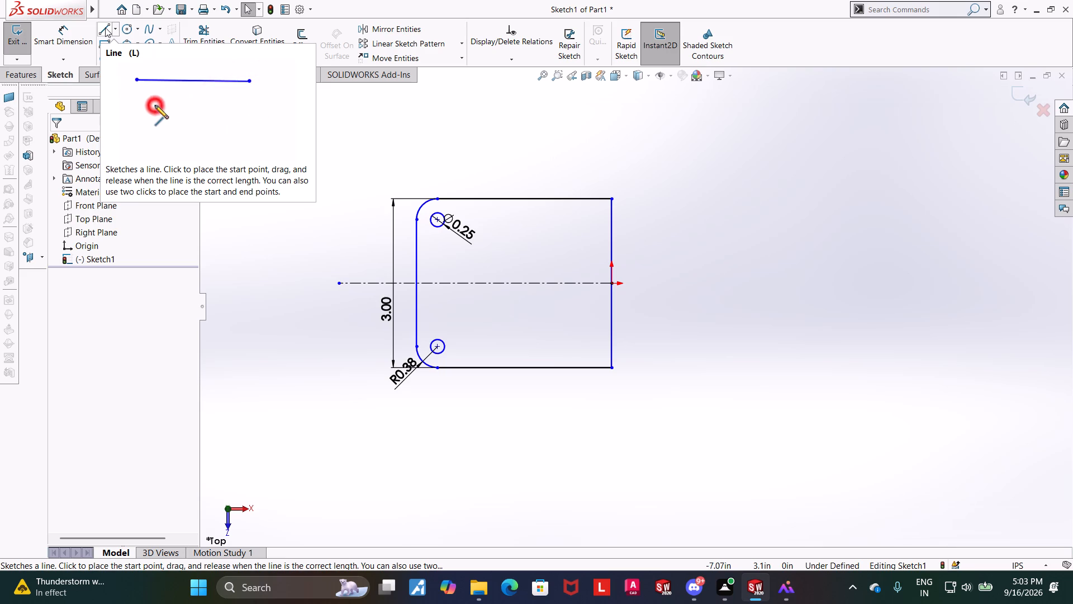
Draw a tapered nose from the rectangle's upper-right corner: a 1.99 in sloping line, a short vertical, and a 2.06 in line to the lower-right corner.
{"action": "left_click", "coordinate": [105, 27]}
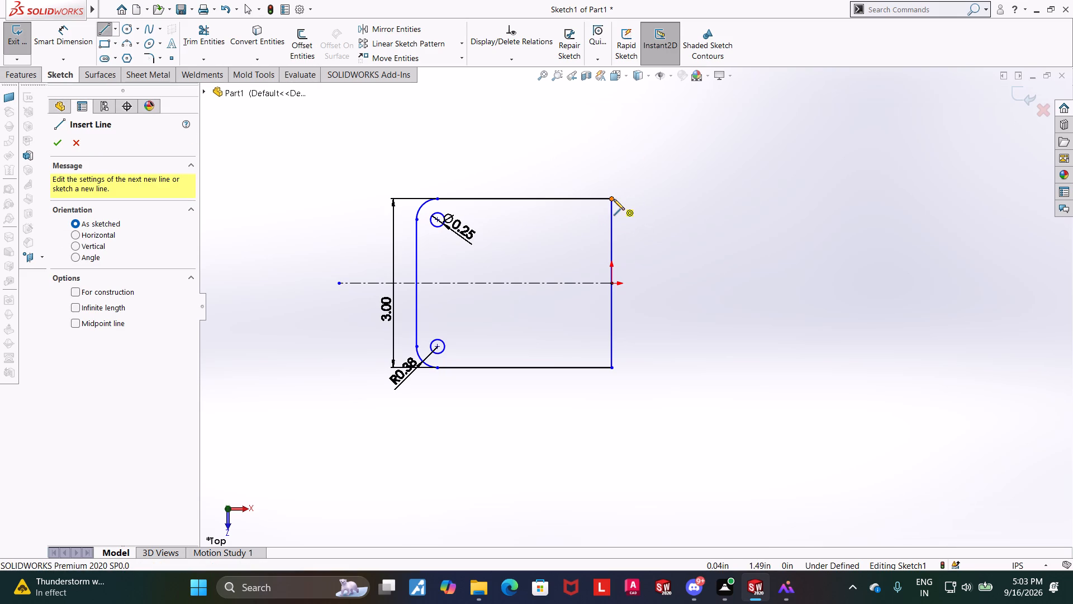
{"action": "left_click", "coordinate": [614, 199]}
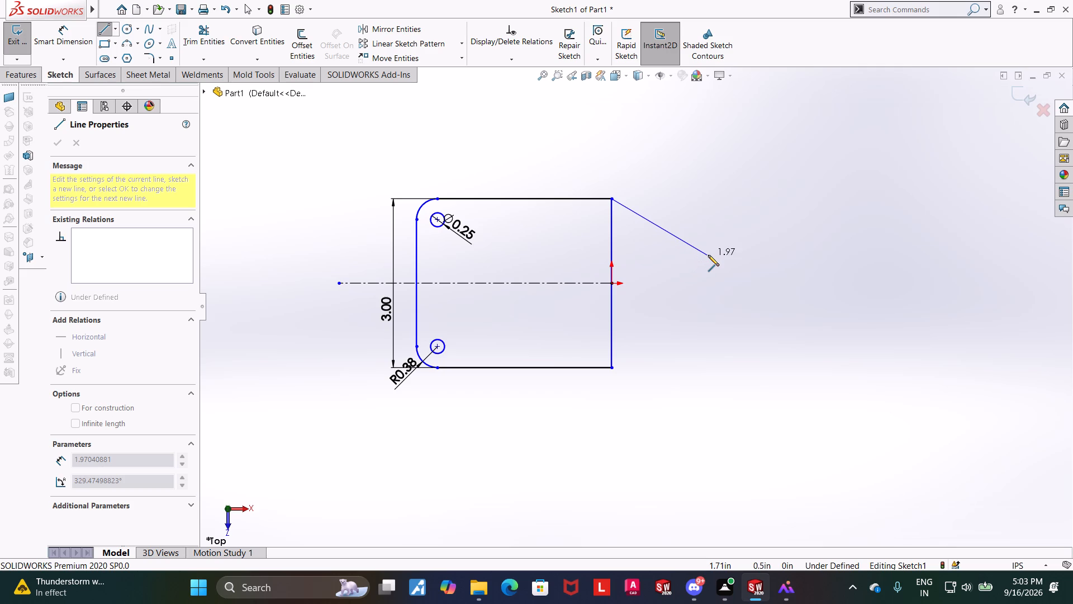
{"action": "left_click", "coordinate": [708, 255]}
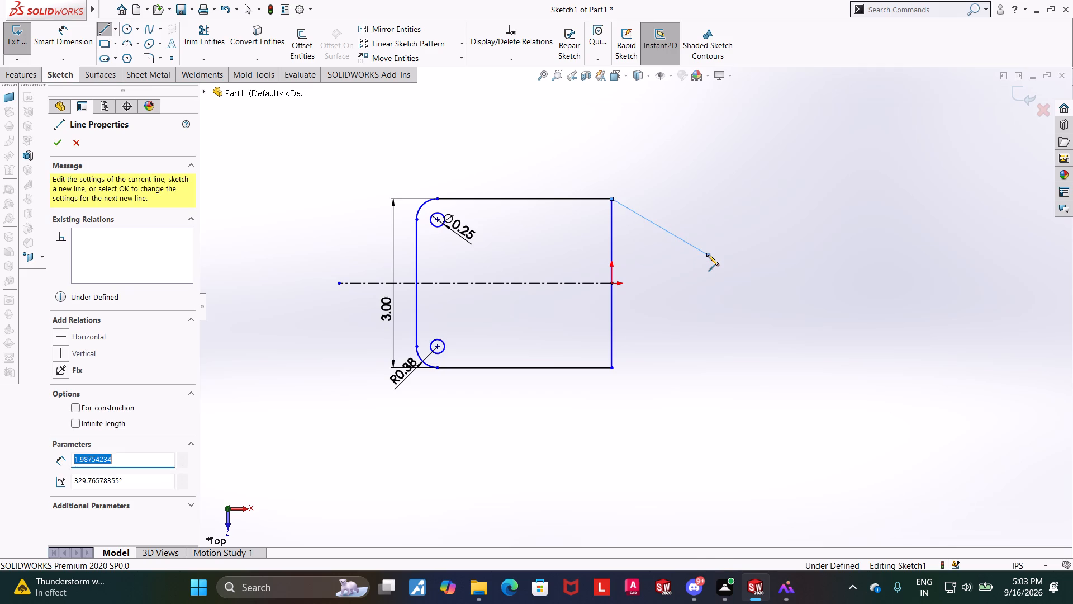
{"action": "left_click", "coordinate": [711, 303]}
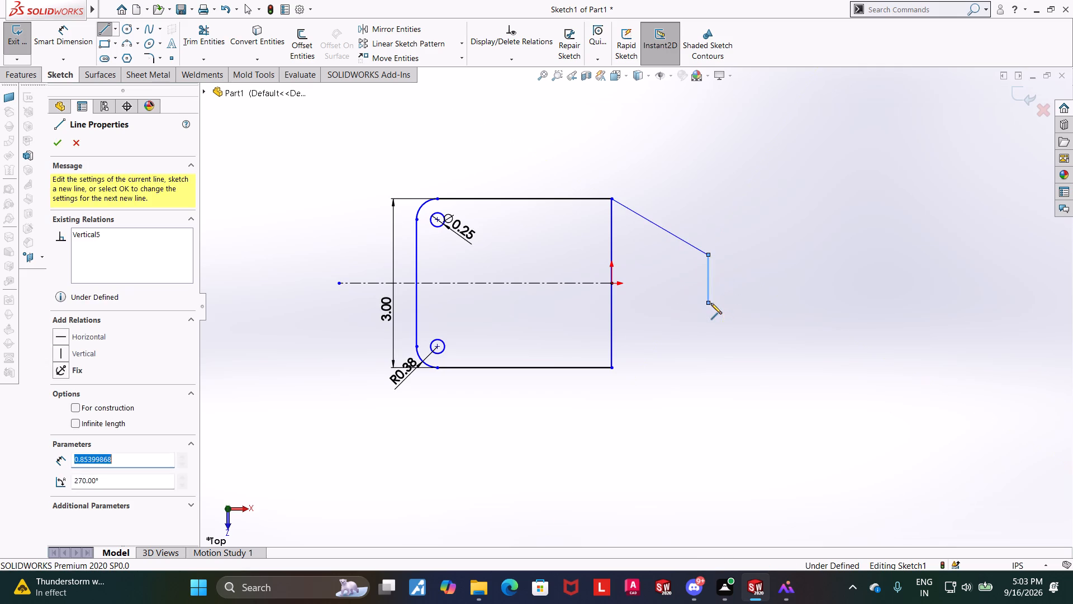
{"action": "left_click", "coordinate": [610, 371]}
{"action": "key", "text": "Escape"}
{"action": "key", "text": "Escape"}
{"action": "key", "text": "Escape"}
{"action": "key", "text": "Escape"}
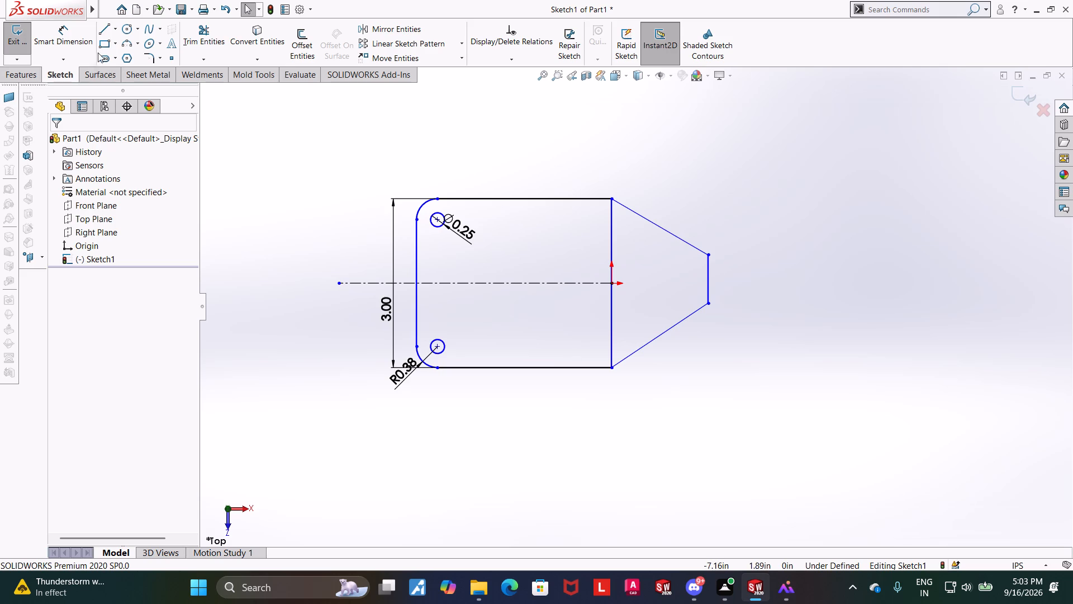
Trim away both halves of the rectangle's right vertical edge between the plate and the tapered nose.
{"action": "left_click", "coordinate": [211, 32]}
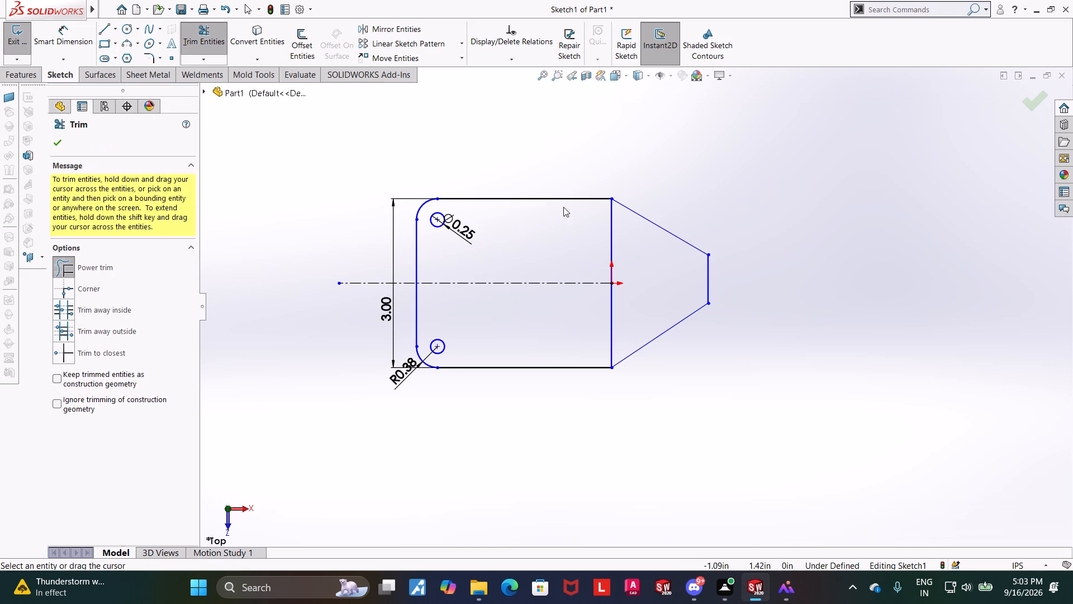
{"action": "left_click_drag", "start_coordinate": [636, 239], "coordinate": [553, 240]}
{"action": "left_click_drag", "start_coordinate": [629, 303], "coordinate": [569, 320]}
{"action": "key", "text": "Escape"}
{"action": "key", "text": "Escape"}
{"action": "key", "text": "Escape"}
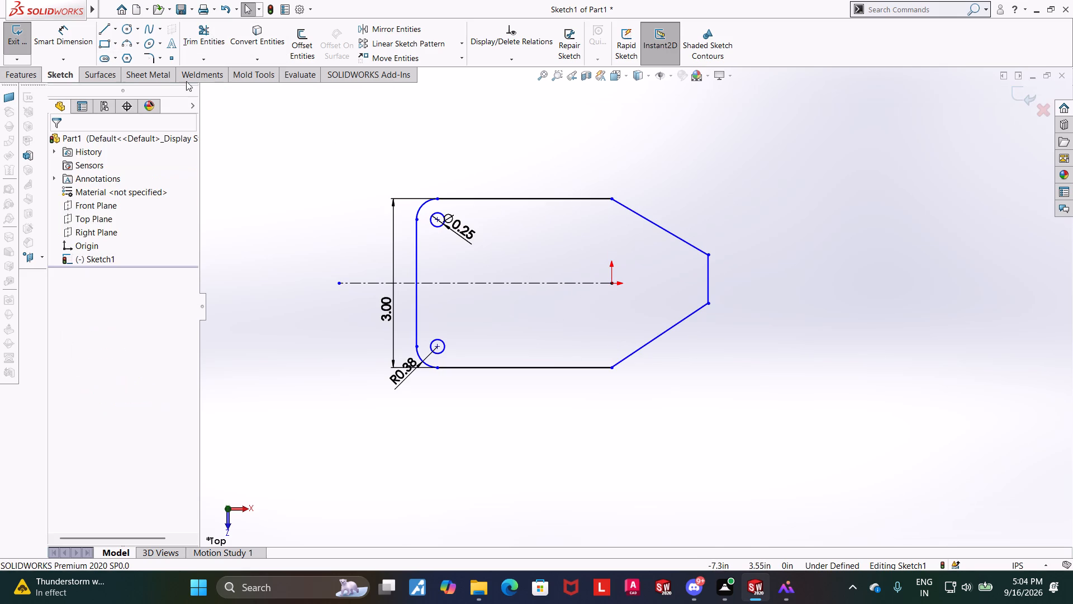
Draw a vertical centerline about 5.19 in long through the origin, extending below and above the plate outline.
{"action": "left_click", "coordinate": [116, 32]}
{"action": "left_click", "coordinate": [118, 54]}
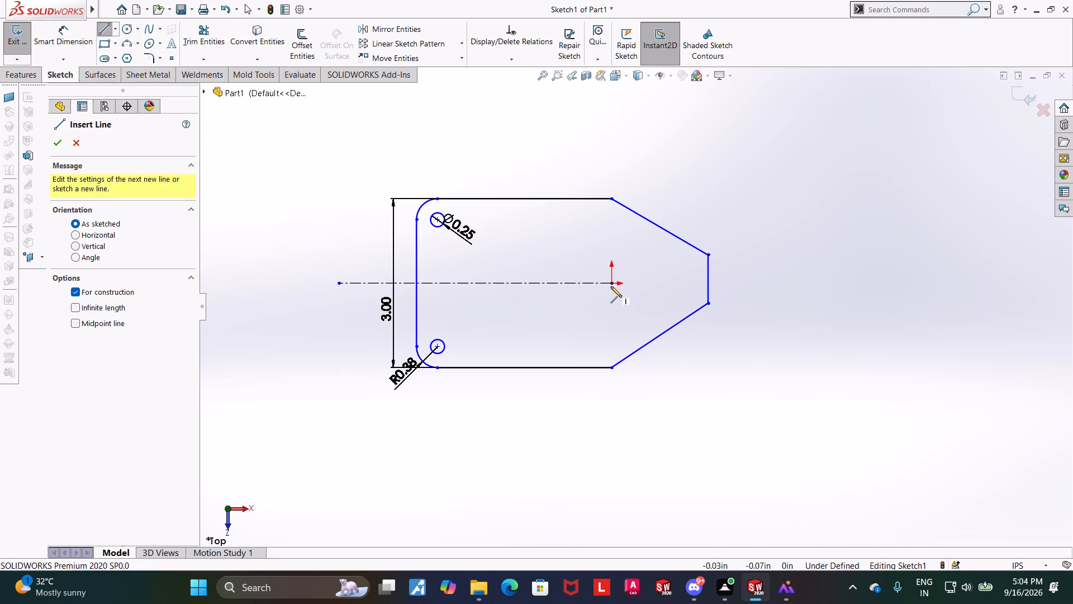
{"action": "left_click", "coordinate": [612, 417]}
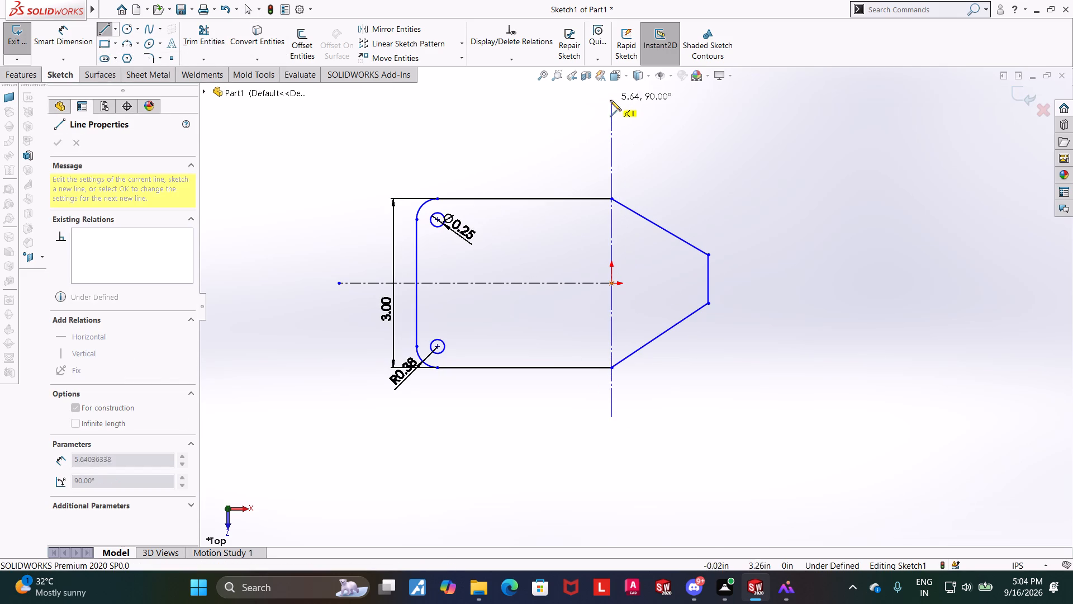
{"action": "left_click", "coordinate": [613, 125]}
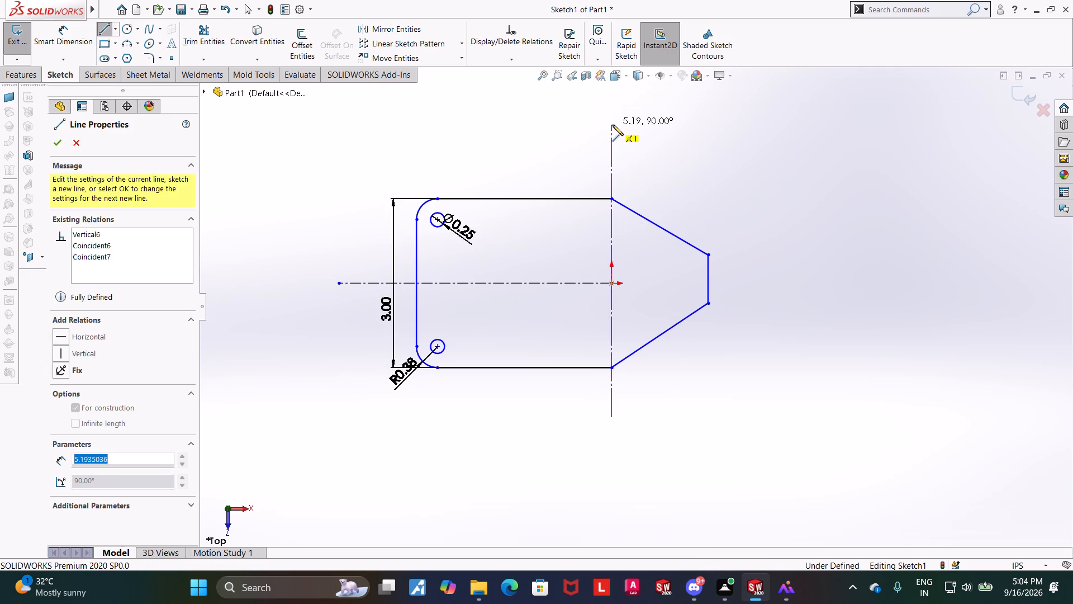
{"action": "key", "text": "Escape"}
{"action": "key", "text": "Escape"}
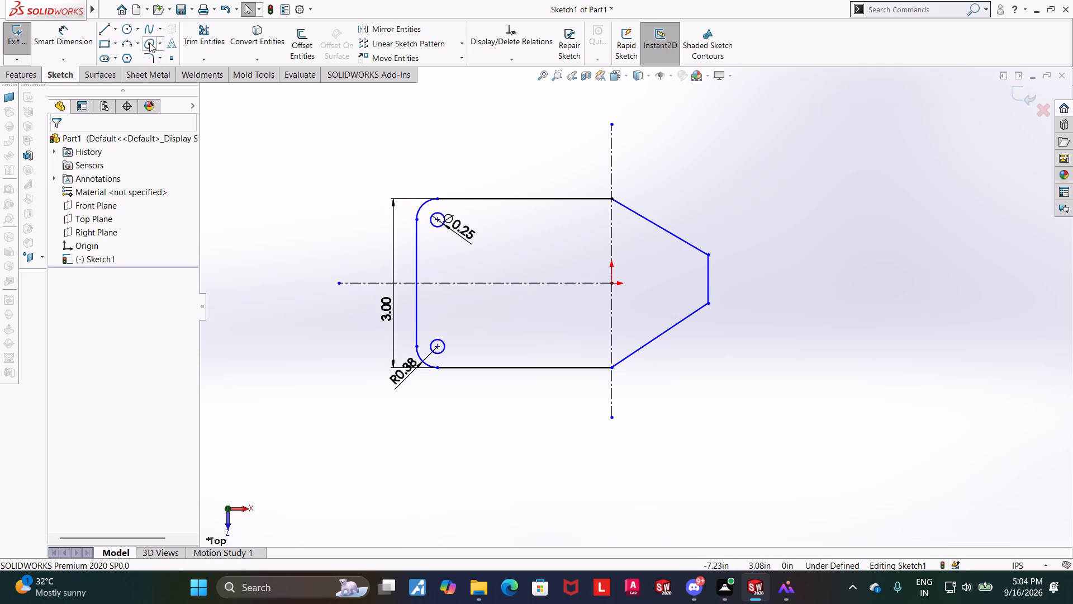
Sketch a circle centred on the origin and dimension its diameter as 1.5 in.
{"action": "left_click", "coordinate": [129, 30]}
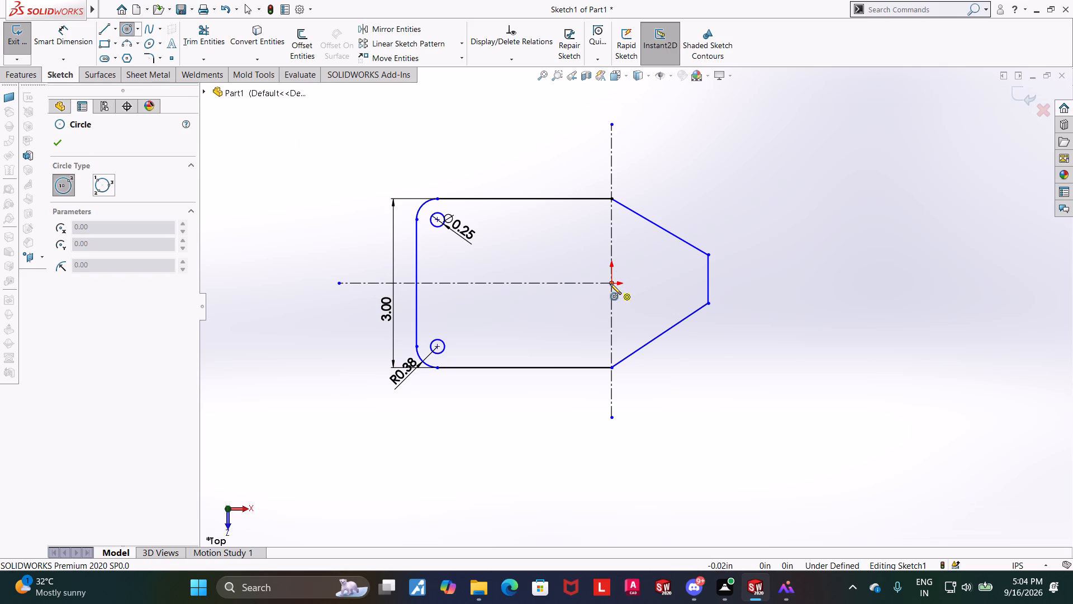
{"action": "left_click", "coordinate": [610, 284]}
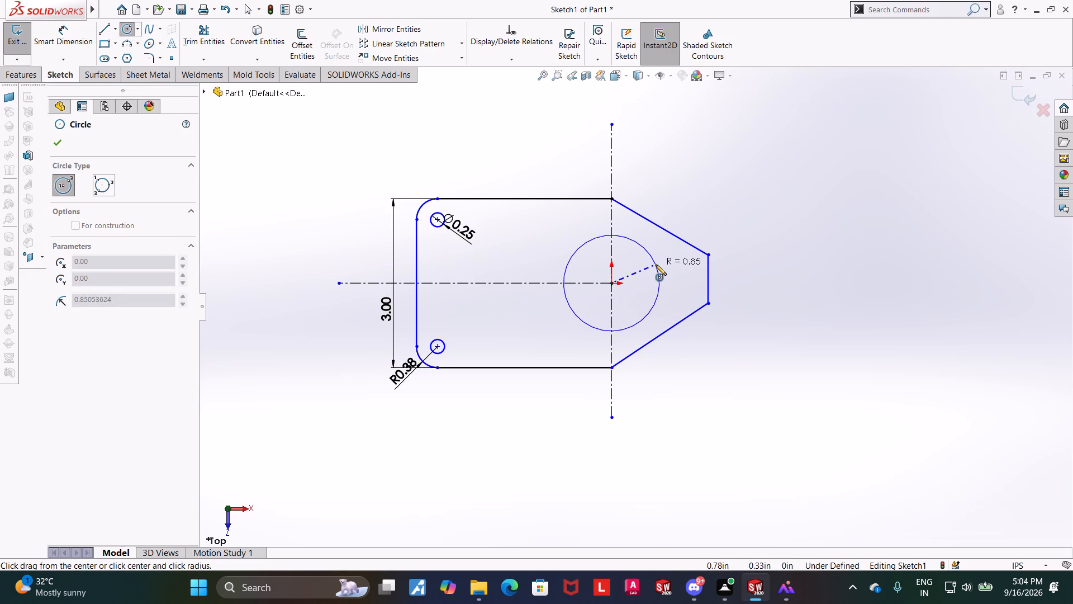
{"action": "left_click", "coordinate": [656, 265]}
{"action": "key", "text": "Escape"}
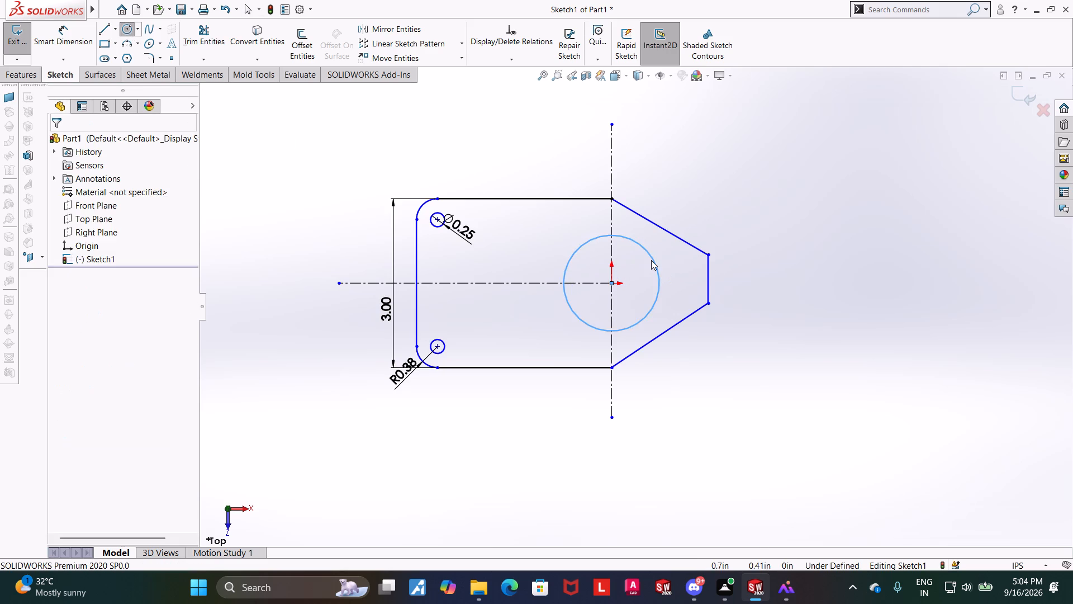
{"action": "key", "text": "Escape"}
{"action": "key", "text": "Escape"}
{"action": "left_click", "coordinate": [82, 34]}
{"action": "left_click", "coordinate": [650, 259]}
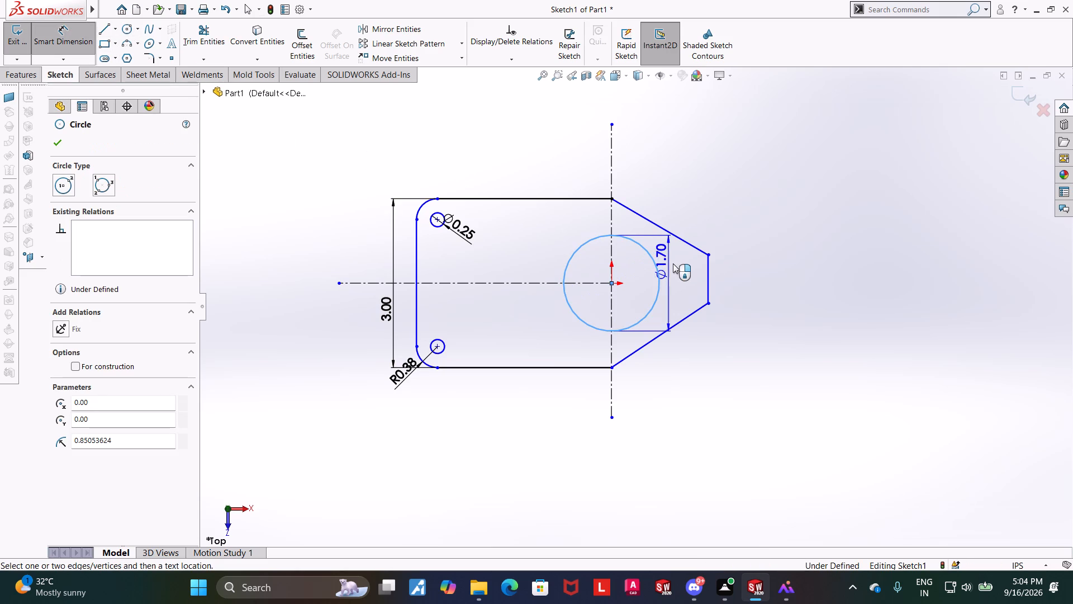
{"action": "left_click", "coordinate": [673, 263]}
{"action": "type", "text": "1.5"}
{"action": "key", "text": "Return"}
{"action": "key", "text": "Escape"}
{"action": "key", "text": "Escape"}
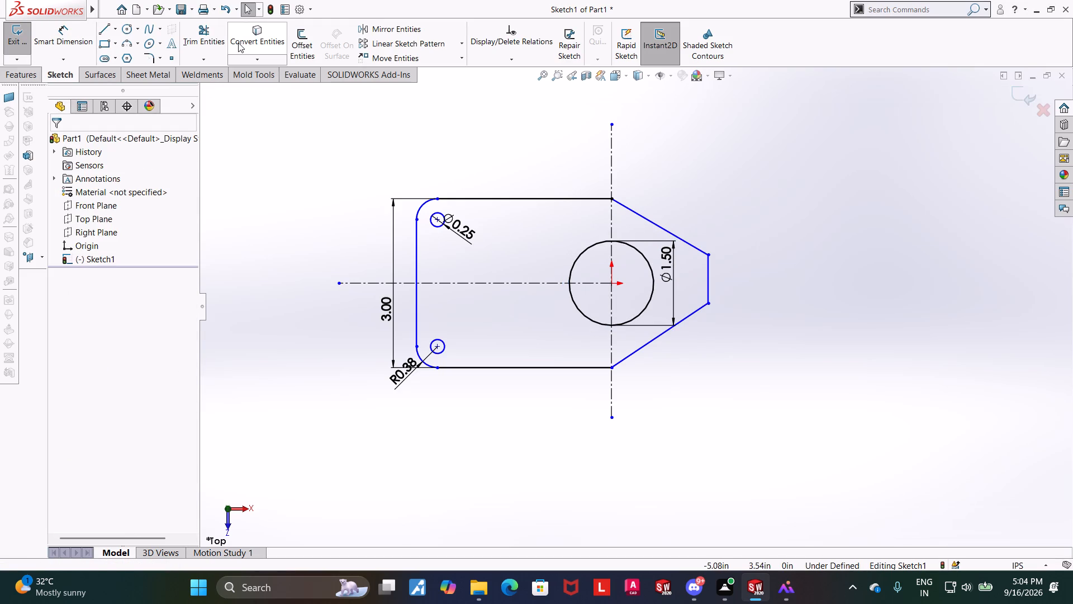
Trim away the left half of the 1.5 in circle up to the vertical centerline.
{"action": "left_click", "coordinate": [206, 35]}
{"action": "scroll", "coordinate": [615, 246], "scroll_direction": "down", "scroll_amount": 3}
{"action": "left_click_drag", "start_coordinate": [588, 279], "coordinate": [543, 234]}
{"action": "left_click_drag", "start_coordinate": [590, 355], "coordinate": [558, 375]}
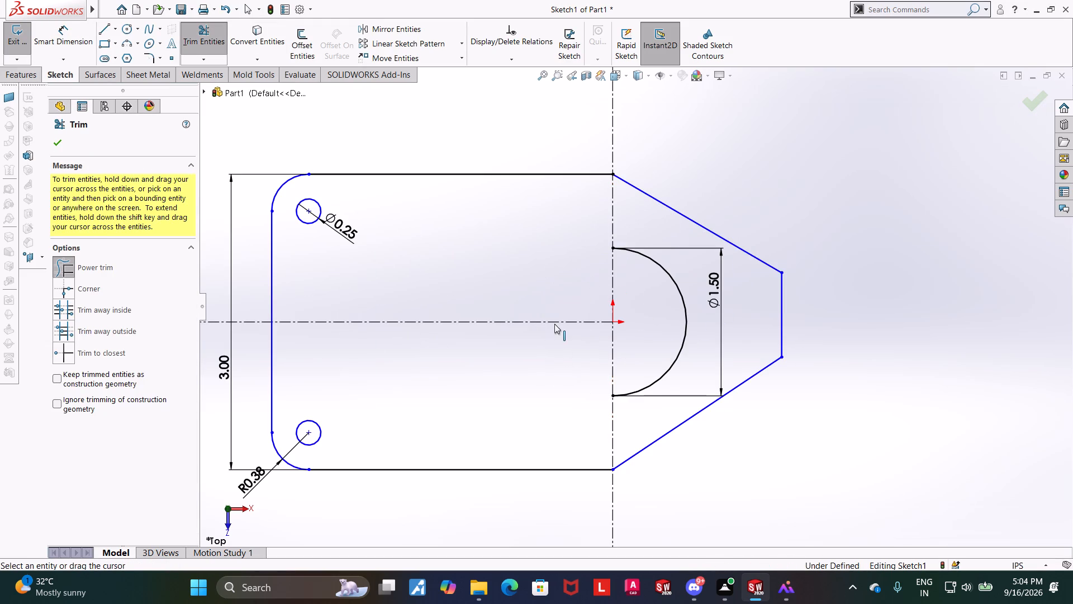
{"action": "key", "text": "Escape"}
{"action": "key", "text": "Escape"}
{"action": "key", "text": "Escape"}
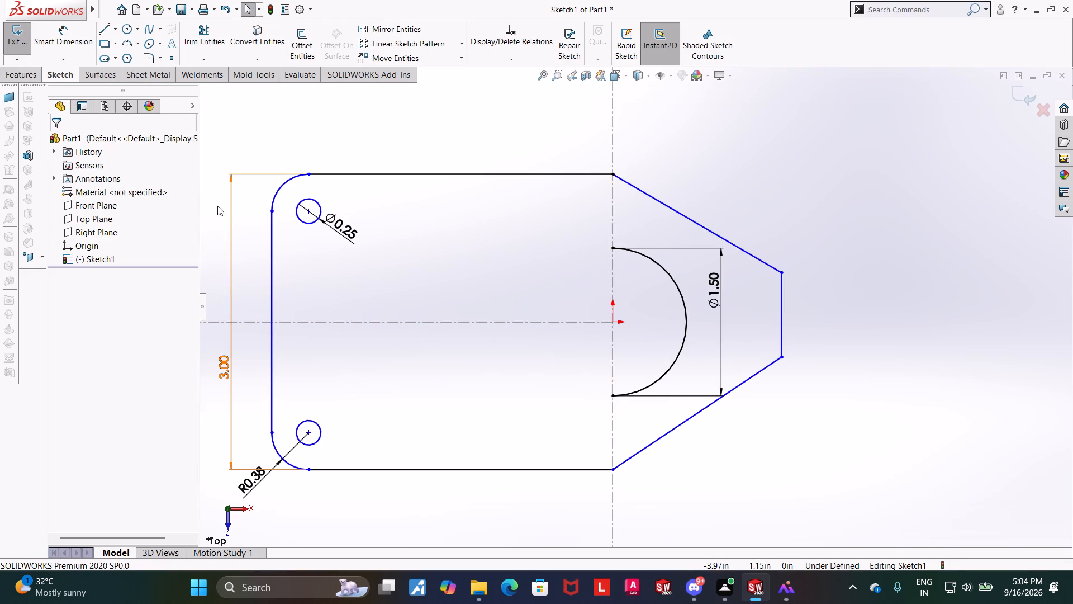
Close the semicircle into a slot with a horizontal line about 2.52 in leftward, a vertical line, and a horizontal line back to the arc's lower end.
{"action": "left_click", "coordinate": [106, 26]}
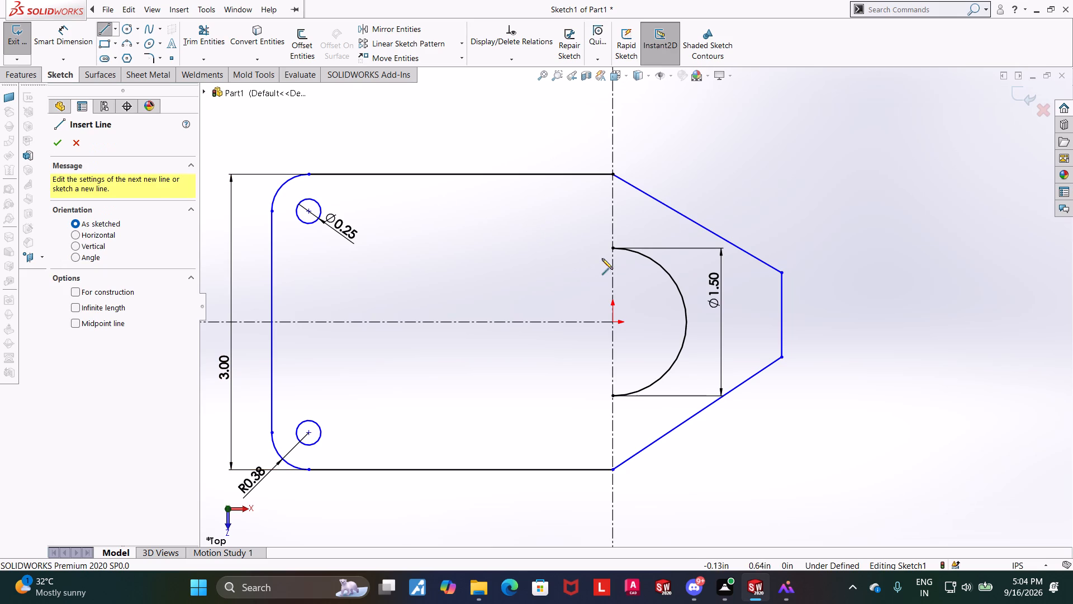
{"action": "left_click", "coordinate": [610, 249]}
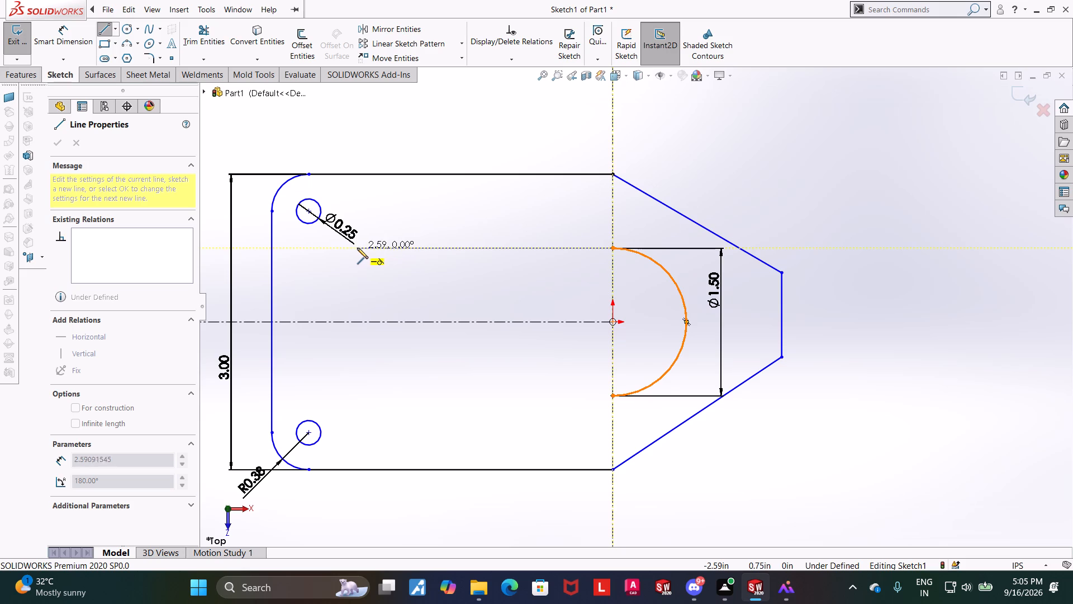
{"action": "left_click", "coordinate": [364, 249]}
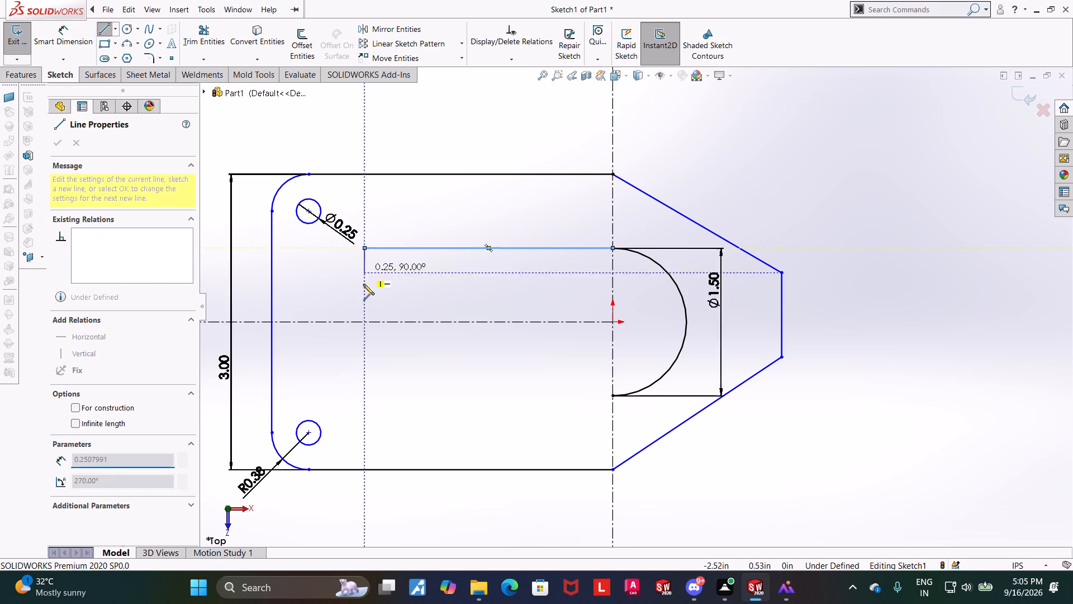
{"action": "left_click", "coordinate": [365, 394]}
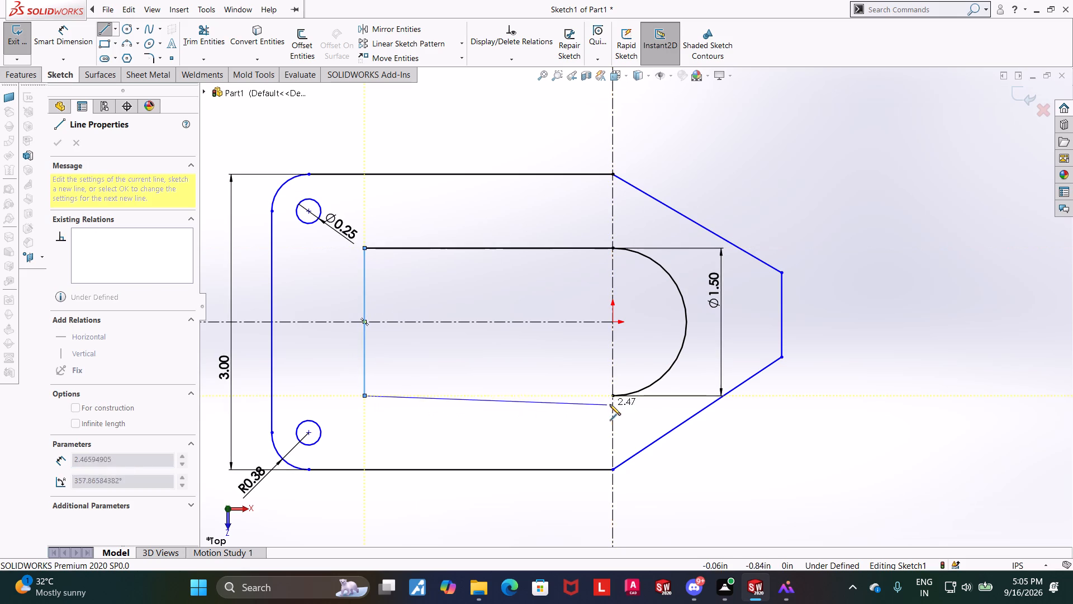
{"action": "left_click", "coordinate": [613, 395]}
{"action": "key", "text": "Escape"}
{"action": "key", "text": "Escape"}
{"action": "key", "text": "Escape"}
{"action": "key", "text": "Escape"}
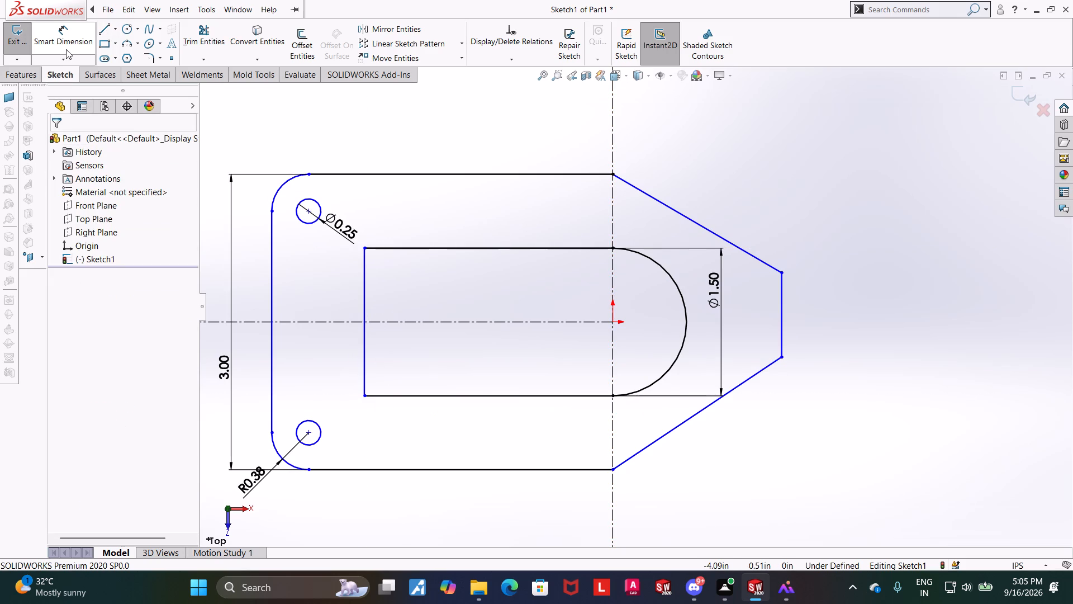
Dimension the horizontal distance from the origin to the slot's left vertical line.
{"action": "left_click", "coordinate": [66, 45]}
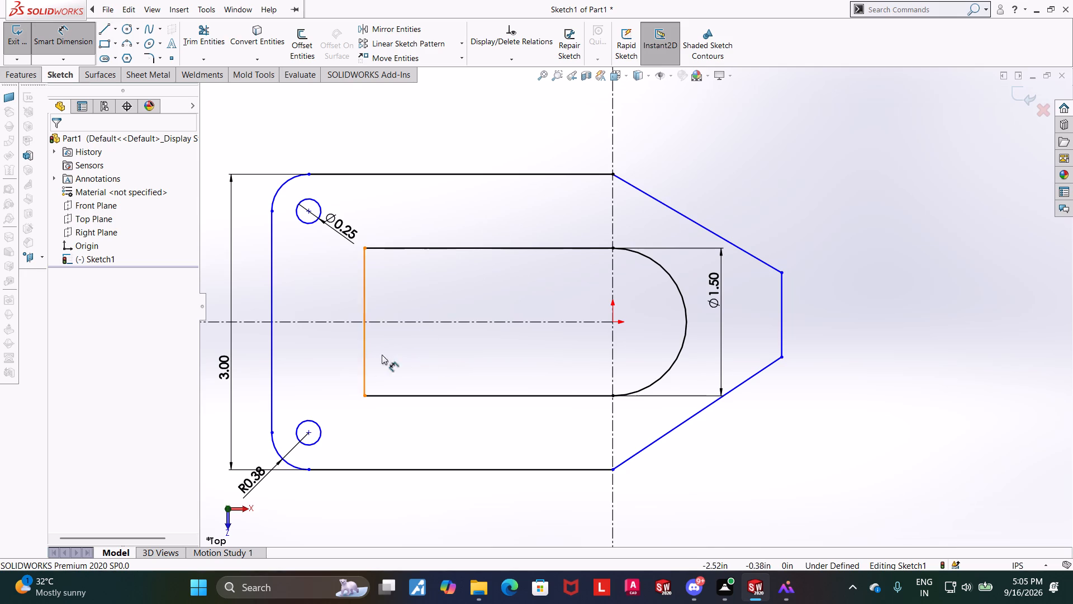
{"action": "left_click", "coordinate": [612, 323]}
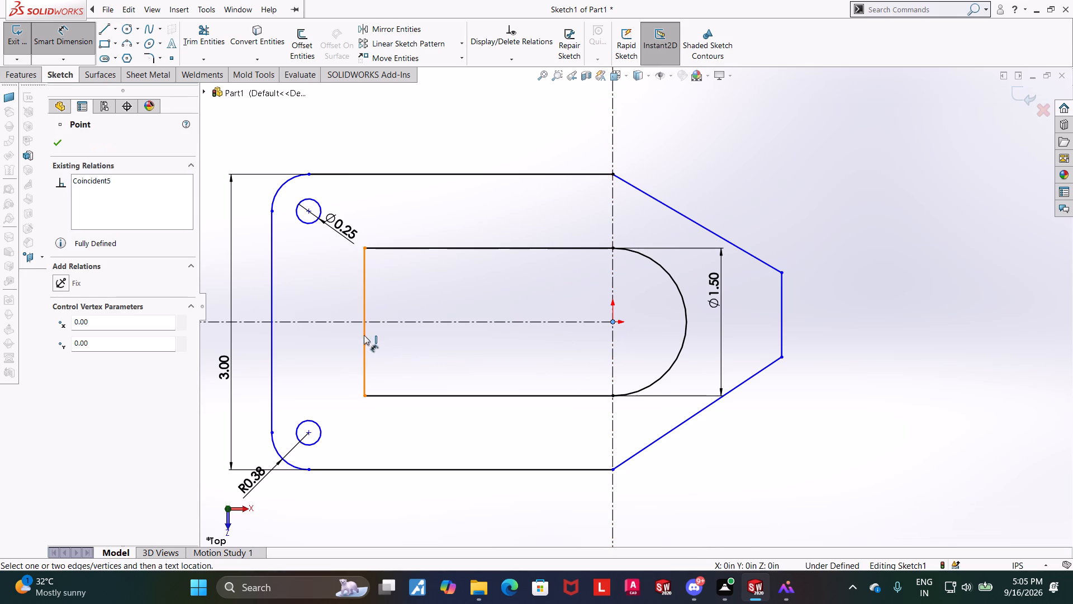
{"action": "left_click", "coordinate": [363, 335]}
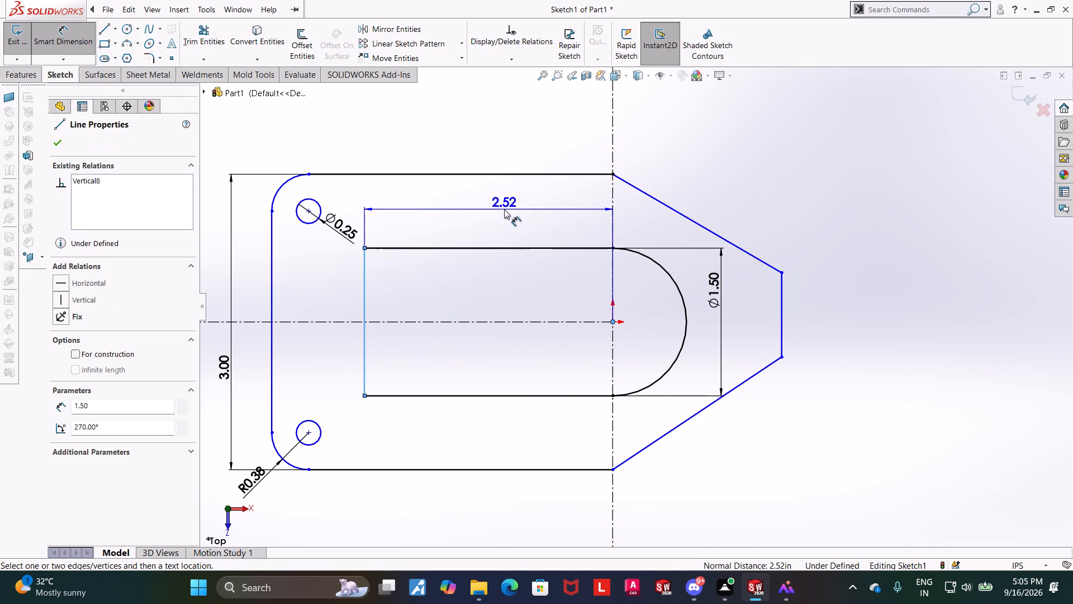
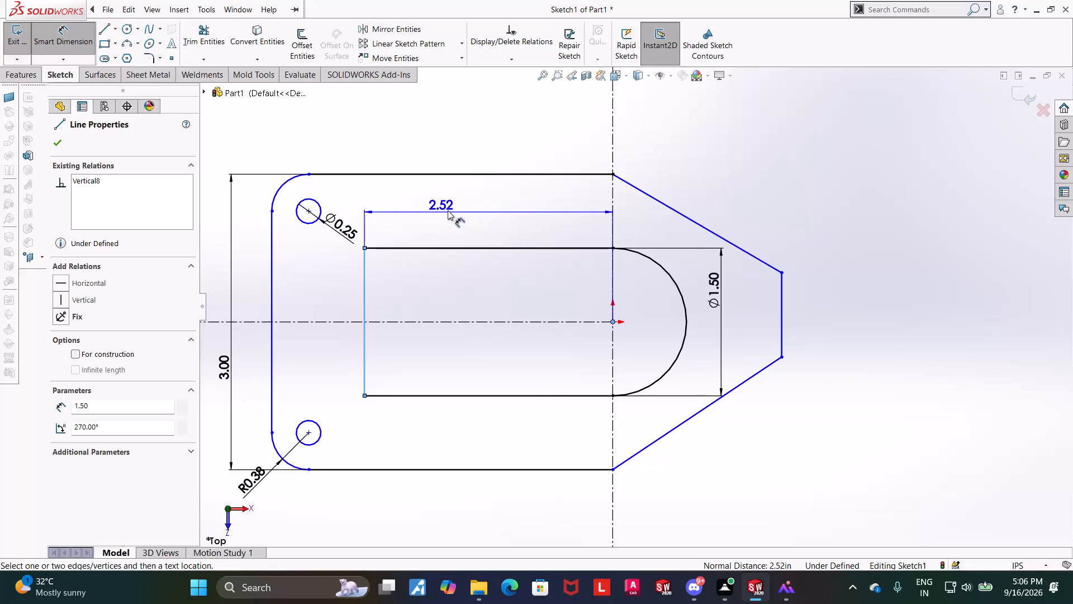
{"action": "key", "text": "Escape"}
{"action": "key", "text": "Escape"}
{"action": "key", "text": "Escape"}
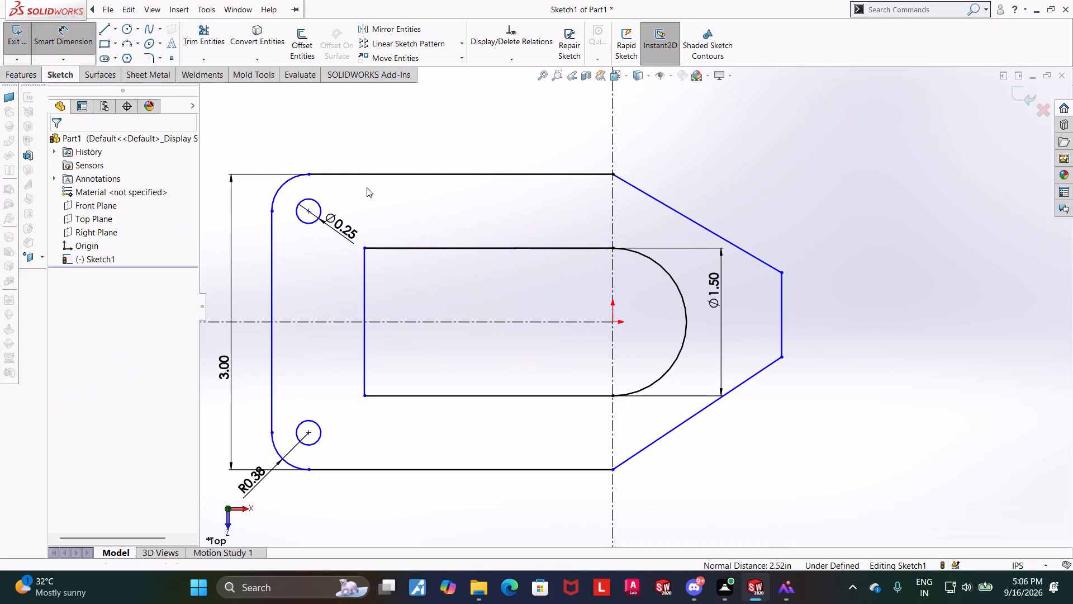
Sketch a circle about 0.35 in in diameter on the vertical centerline, level with the upper-left hole.
{"action": "left_click", "coordinate": [127, 31]}
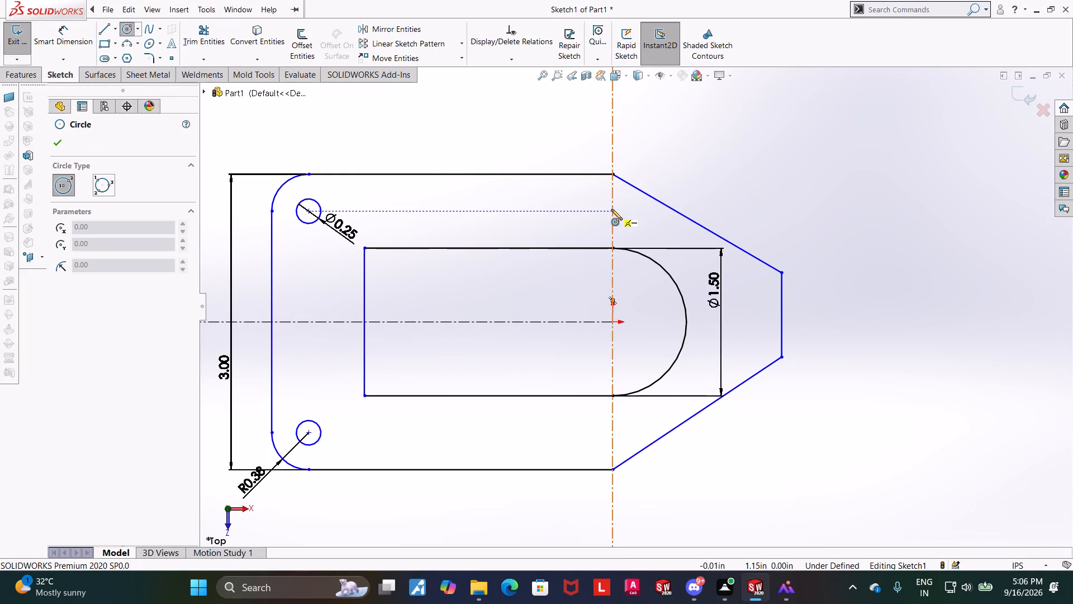
{"action": "double_click", "coordinate": [611, 211]}
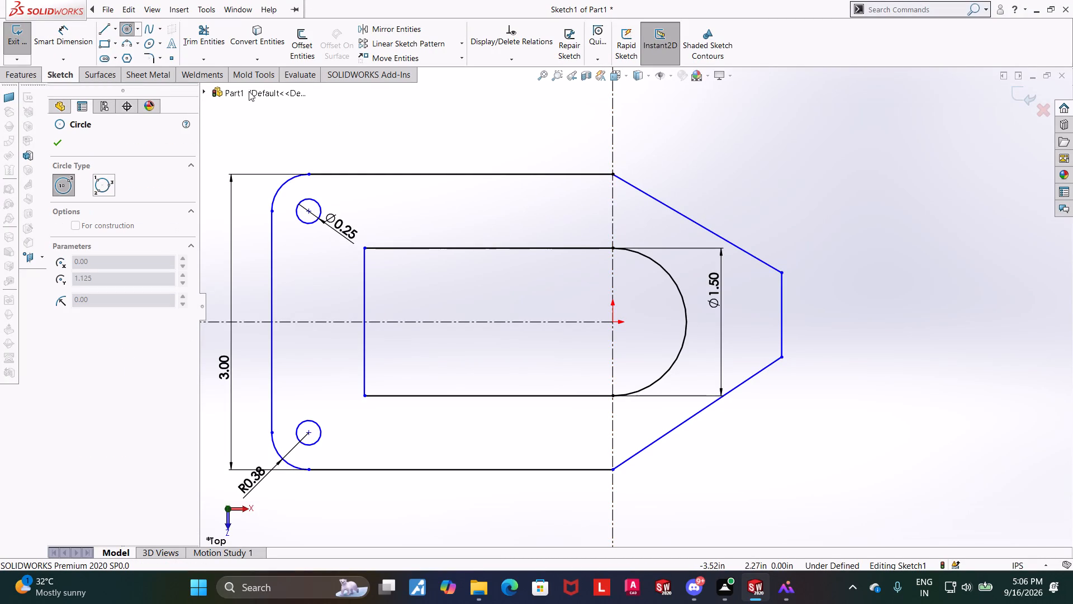
{"action": "left_click", "coordinate": [613, 211]}
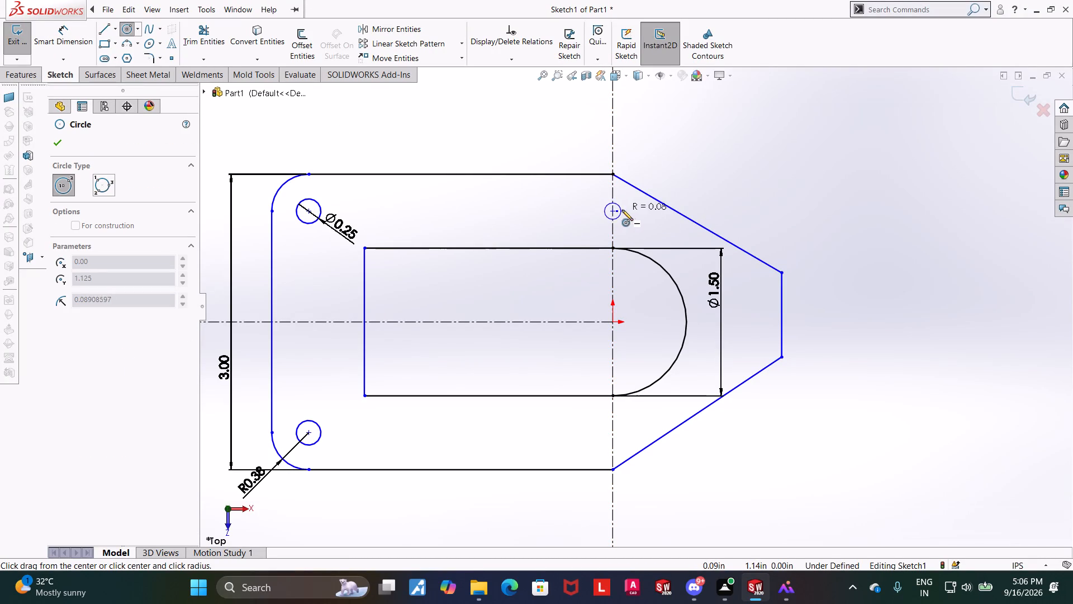
{"action": "left_click", "coordinate": [630, 210]}
{"action": "key", "text": "Escape"}
{"action": "key", "text": "Escape"}
Dimension the diameter of the upper circle on the vertical centerline as 0.25 in.
{"action": "left_click", "coordinate": [63, 32]}
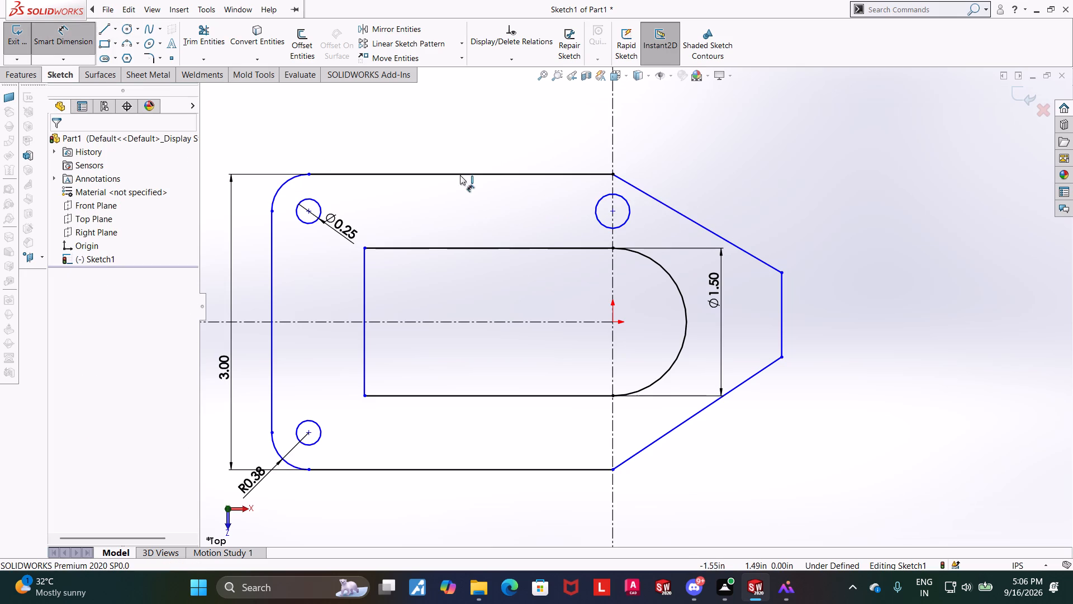
{"action": "left_click", "coordinate": [602, 196]}
{"action": "left_click", "coordinate": [550, 195]}
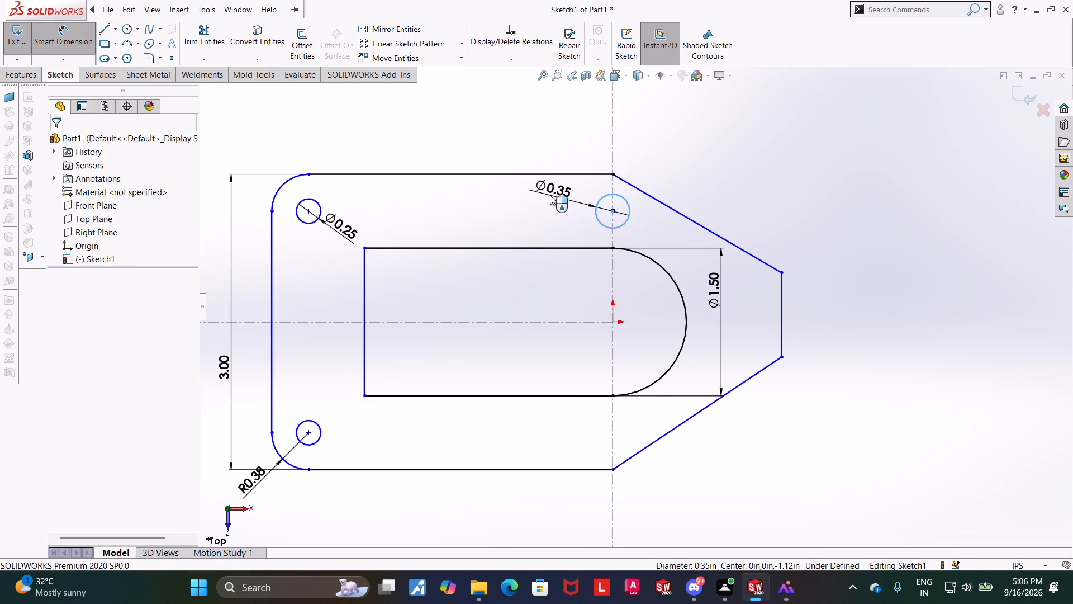
{"action": "type", "text": "0.25"}
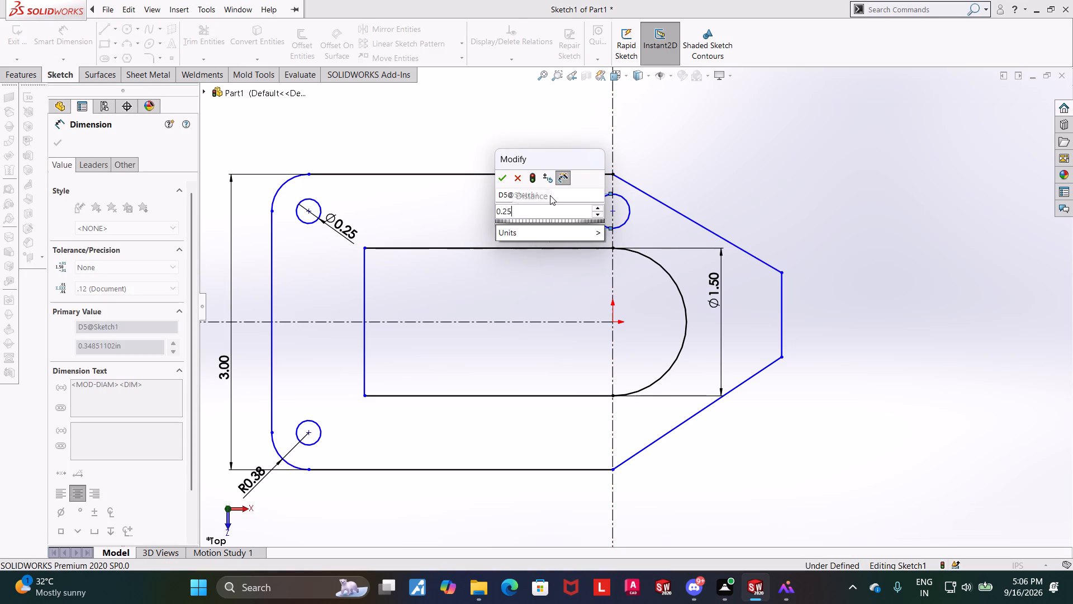
{"action": "key", "text": "Return"}
{"action": "key", "text": "Escape"}
{"action": "key", "text": "Escape"}
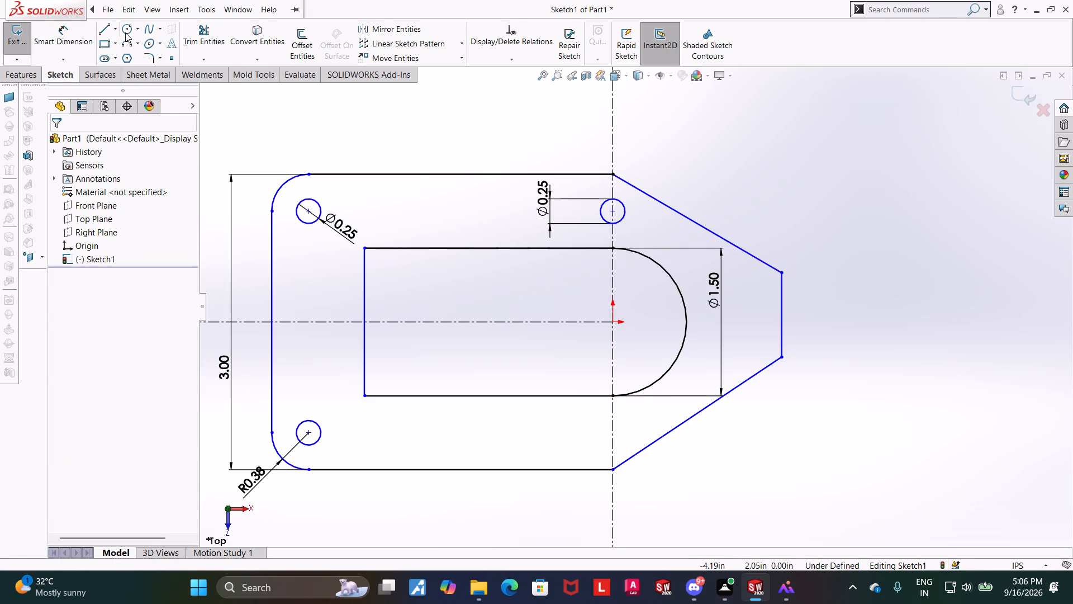
Sketch a circle about 0.30 in in diameter on the vertical centerline, level with the lower-left hole.
{"action": "left_click", "coordinate": [125, 32]}
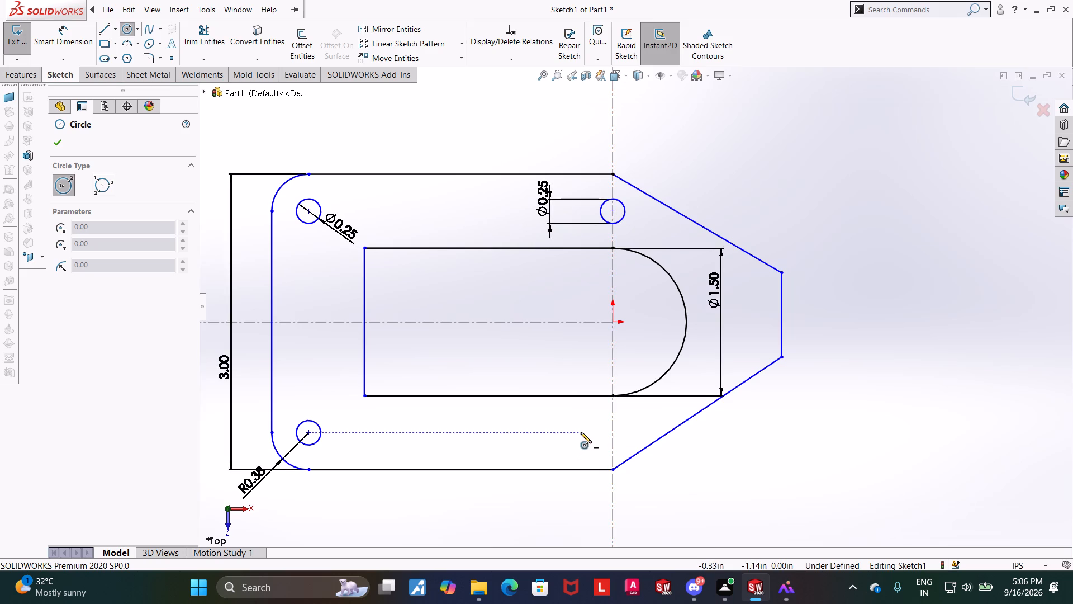
{"action": "double_click", "coordinate": [613, 433]}
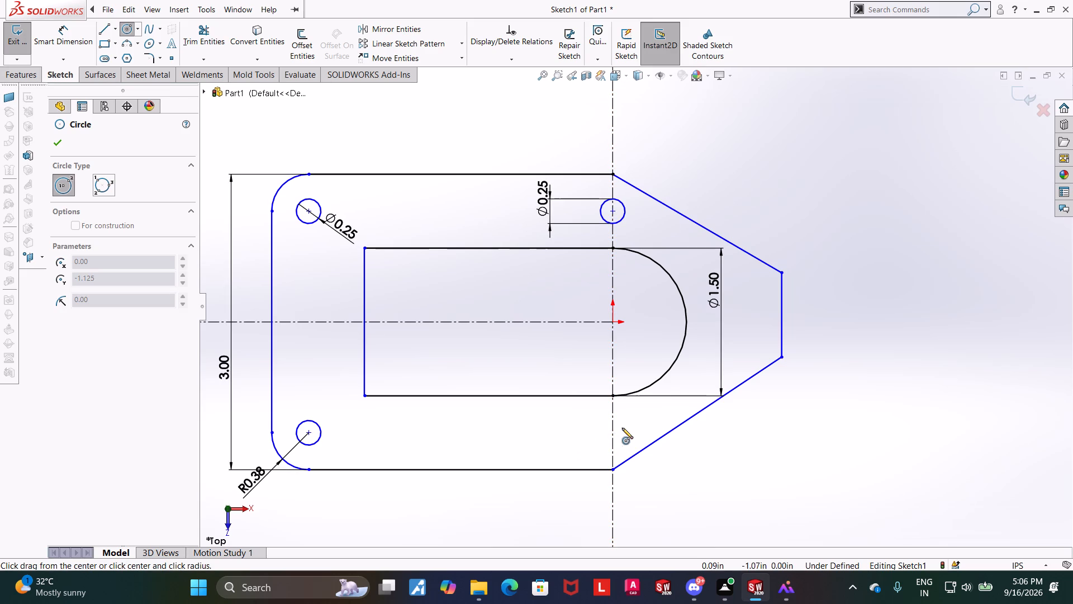
{"action": "left_click", "coordinate": [613, 430]}
{"action": "left_click", "coordinate": [626, 427]}
{"action": "key", "text": "Escape"}
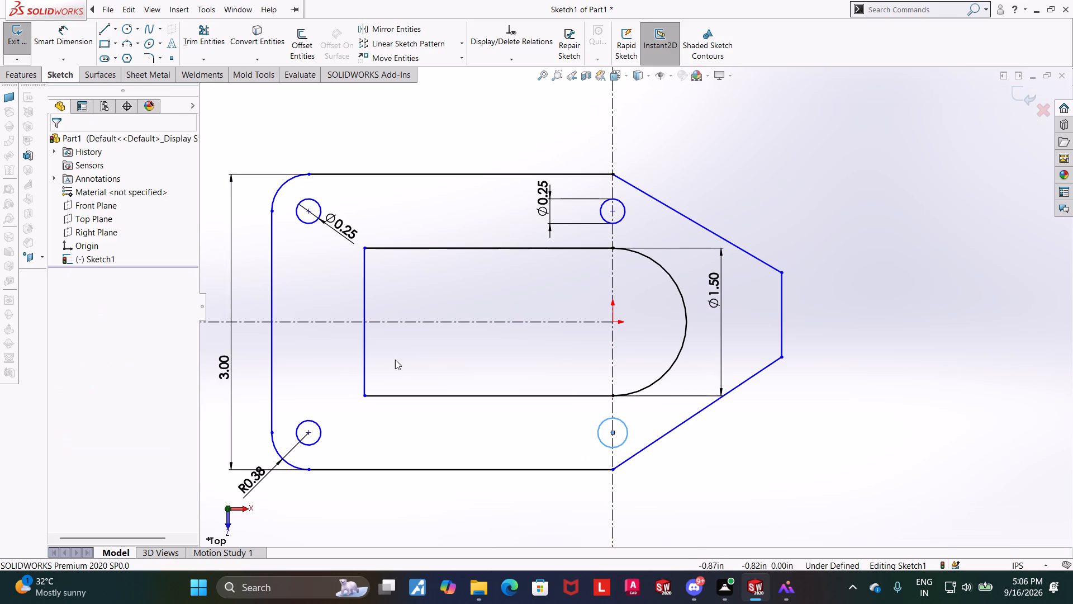
{"action": "key", "text": "Escape"}
Dimension the diameter of the lower circle on the vertical centerline as 0.25 in.
{"action": "left_click", "coordinate": [79, 37]}
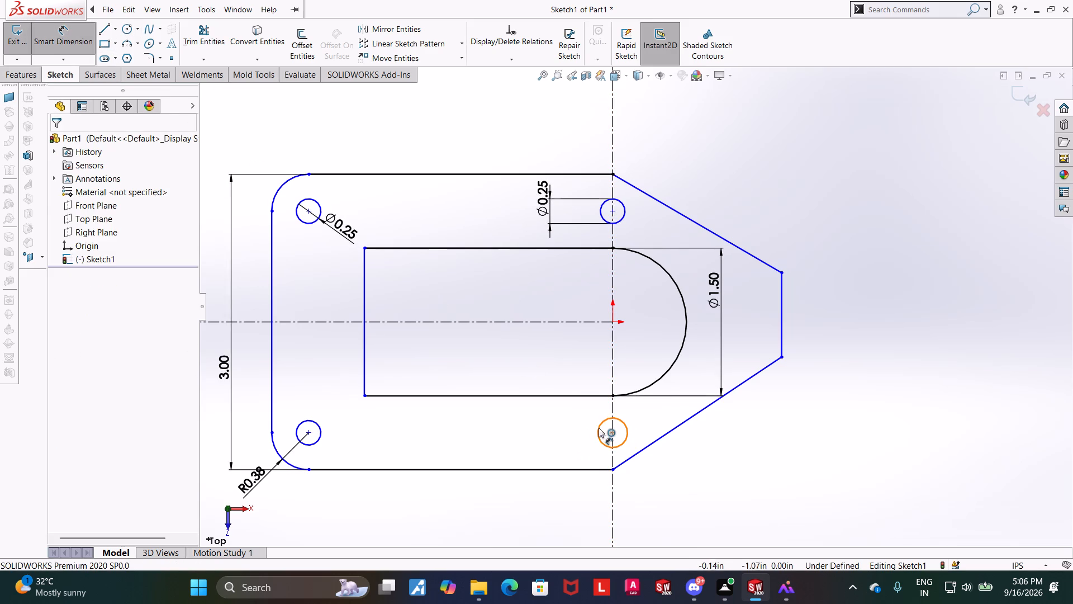
{"action": "left_click", "coordinate": [599, 428]}
{"action": "left_click", "coordinate": [575, 423]}
{"action": "key", "text": "minus"}
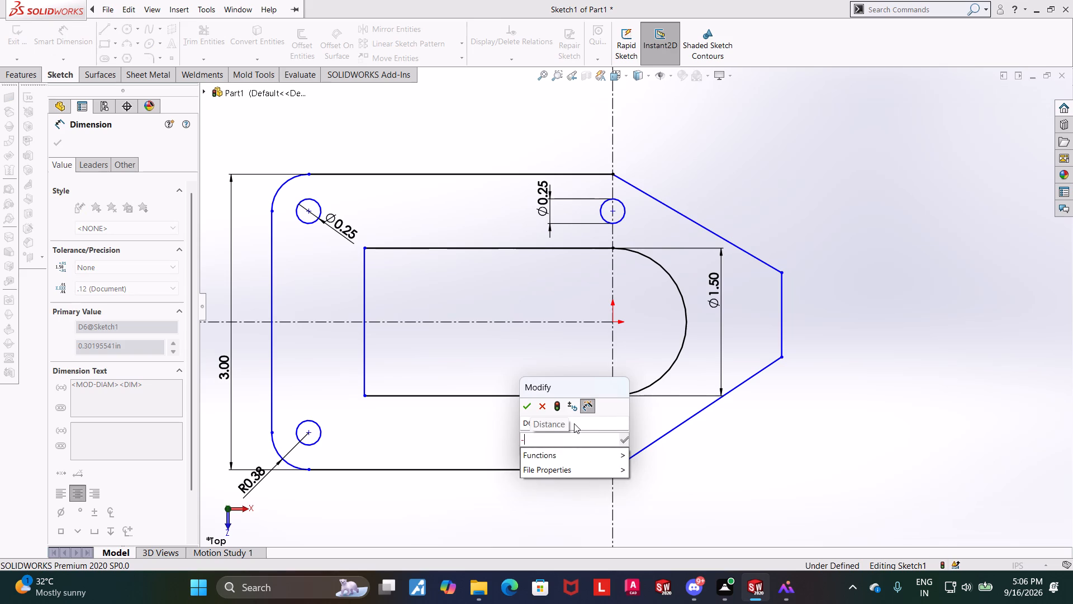
{"action": "key", "text": "BackSpace"}
{"action": "type", "text": "00.25"}
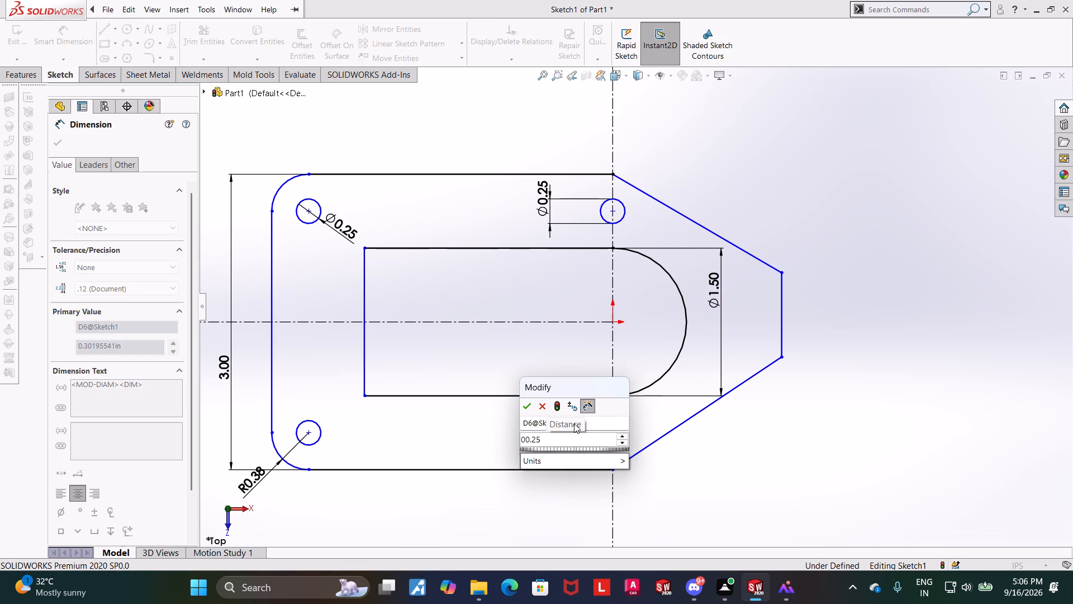
{"action": "key", "text": "BackSpace"}
{"action": "key", "text": "BackSpace"}
{"action": "key", "text": "BackSpace"}
{"action": "key", "text": "BackSpace"}
{"action": "type", "text": ".25"}
{"action": "key", "text": "Return"}
{"action": "key", "text": "Escape"}
{"action": "key", "text": "Escape"}
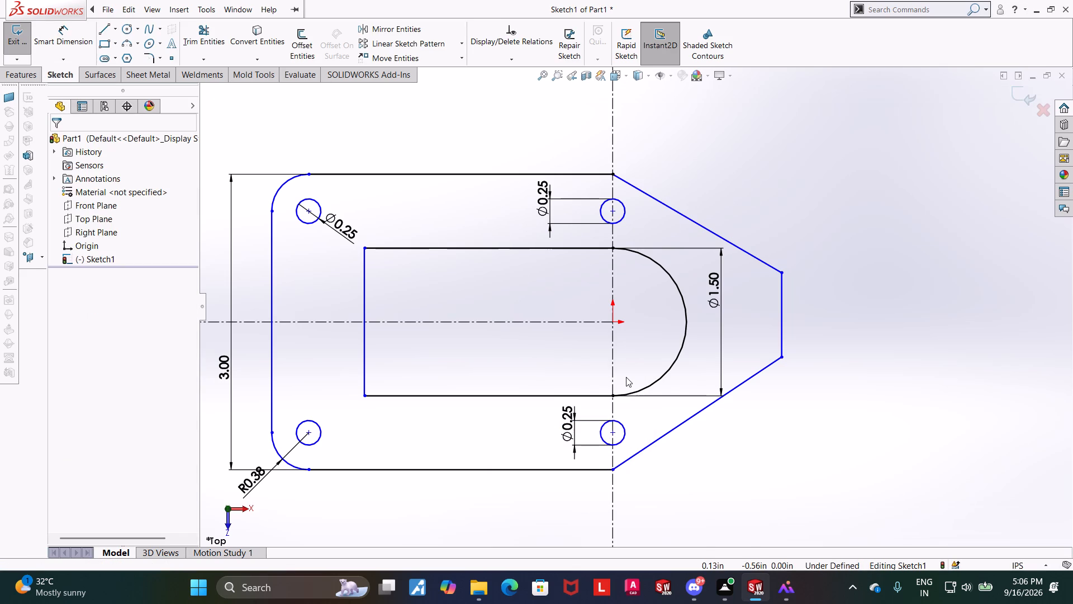
Dimension the horizontal distance between the centres of the two lower holes as 2 in.
{"action": "left_click", "coordinate": [63, 32]}
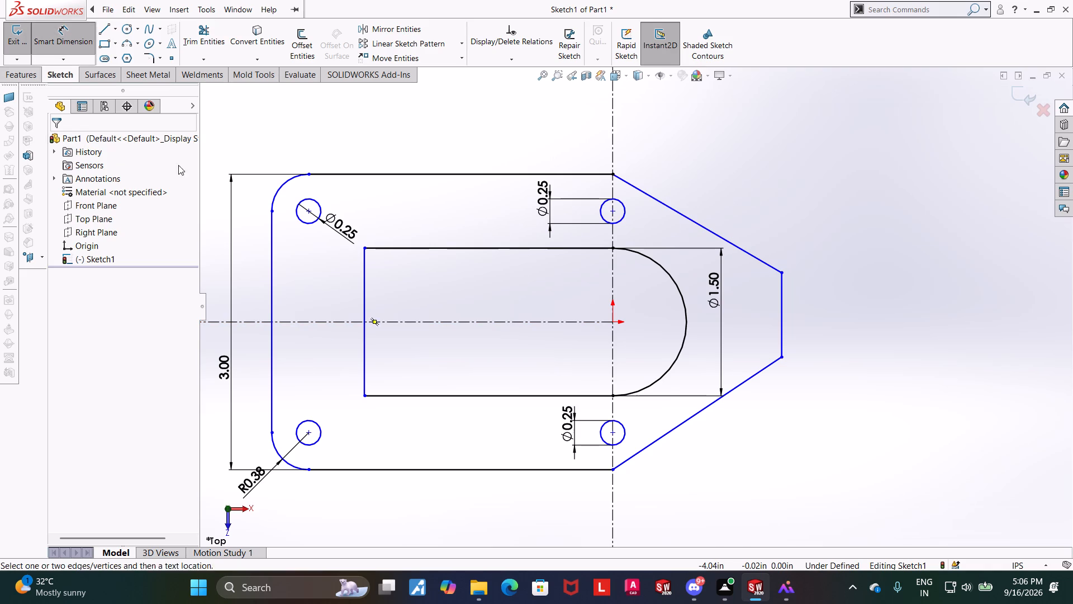
{"action": "left_click", "coordinate": [308, 432]}
{"action": "left_click", "coordinate": [613, 433]}
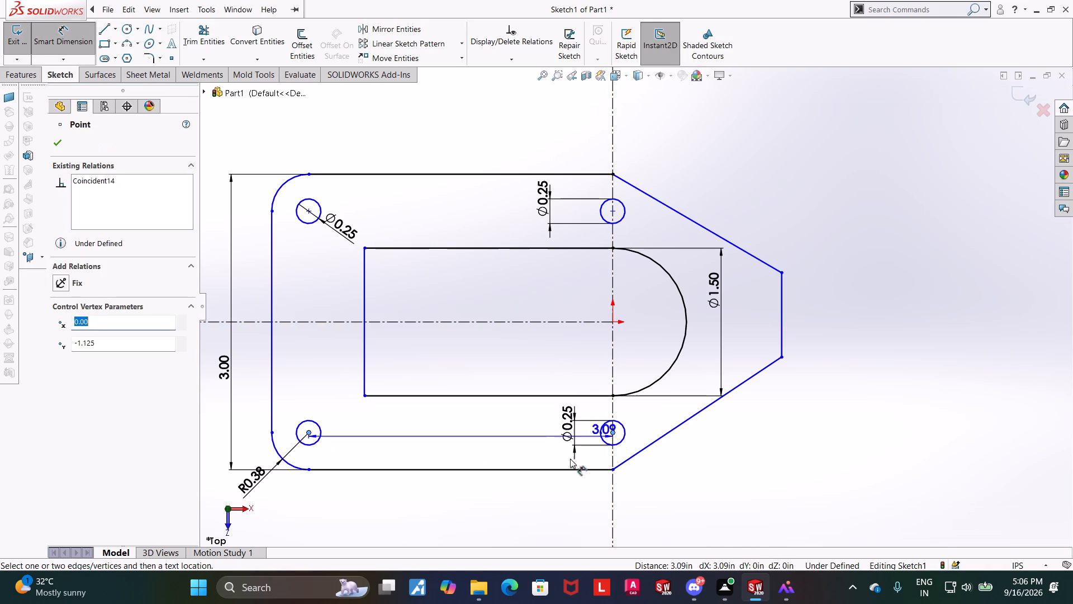
{"action": "left_click", "coordinate": [472, 509]}
{"action": "key", "text": "2"}
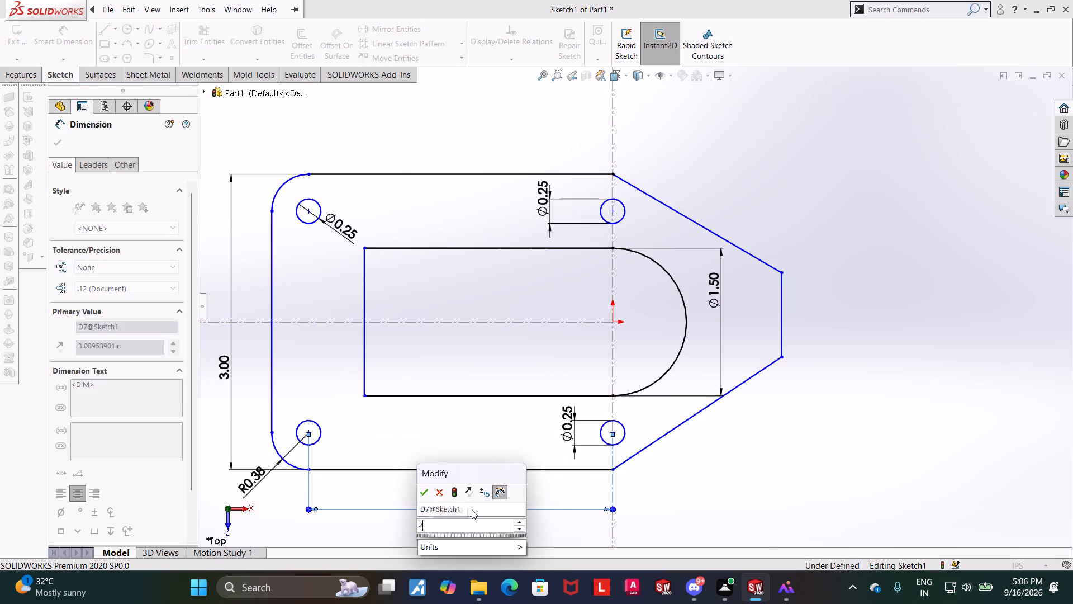
{"action": "key", "text": "Return"}
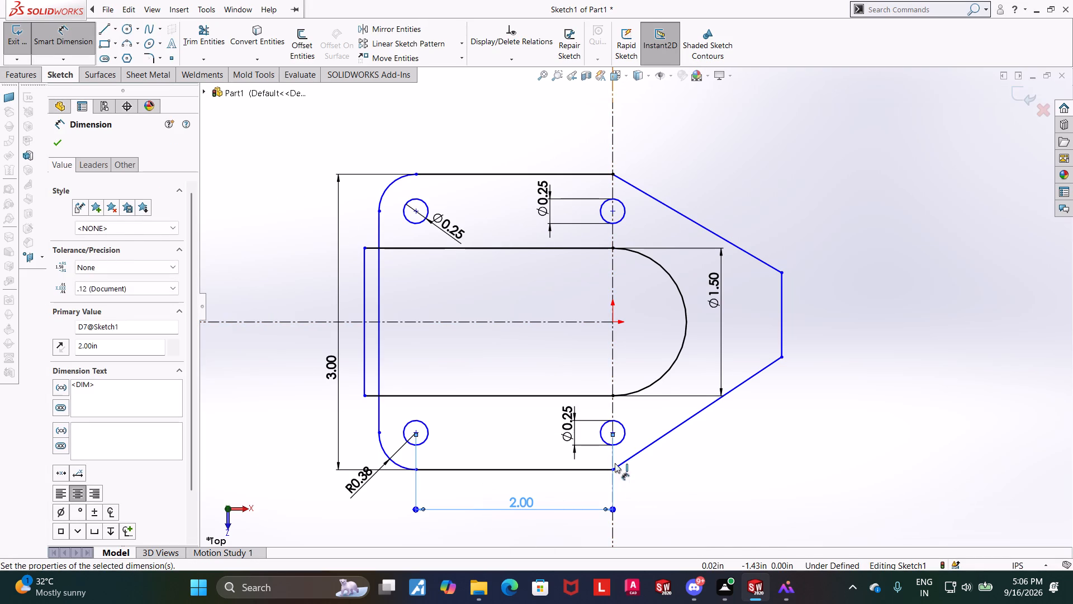
{"action": "key", "text": "Escape"}
{"action": "key", "text": "Escape"}
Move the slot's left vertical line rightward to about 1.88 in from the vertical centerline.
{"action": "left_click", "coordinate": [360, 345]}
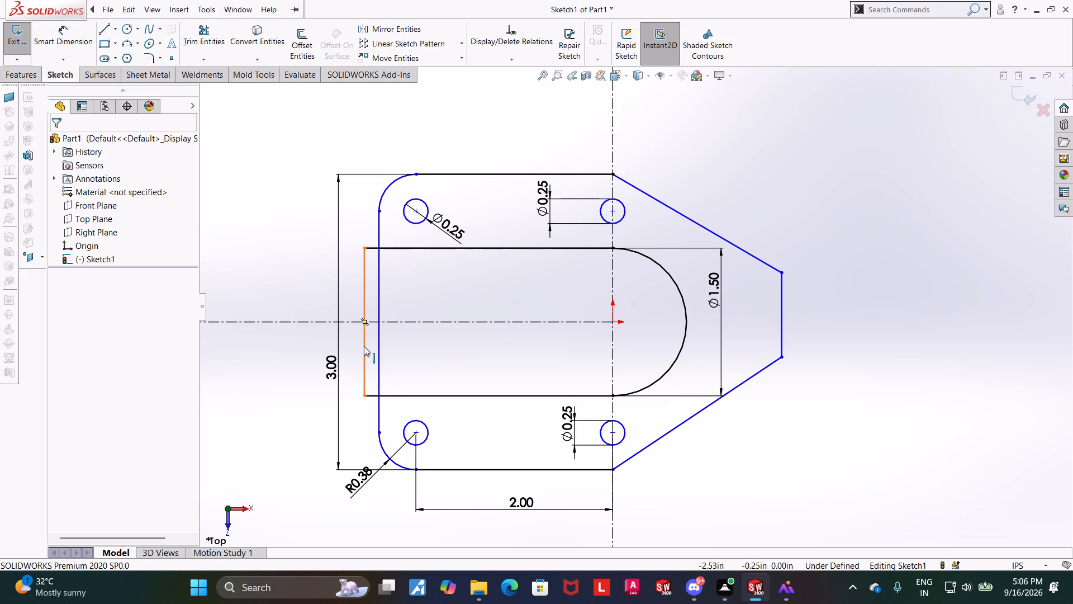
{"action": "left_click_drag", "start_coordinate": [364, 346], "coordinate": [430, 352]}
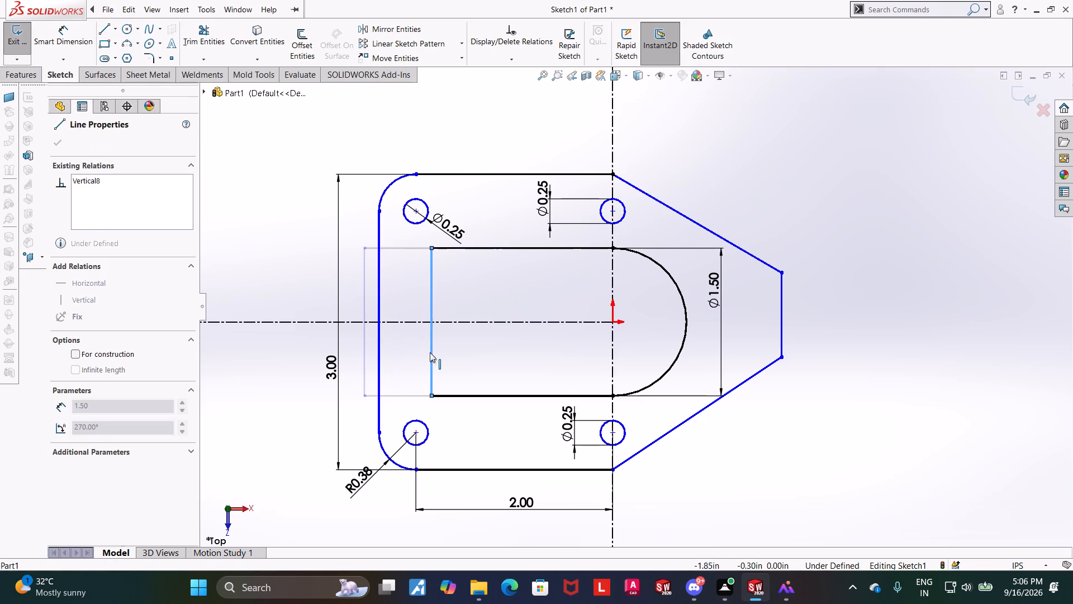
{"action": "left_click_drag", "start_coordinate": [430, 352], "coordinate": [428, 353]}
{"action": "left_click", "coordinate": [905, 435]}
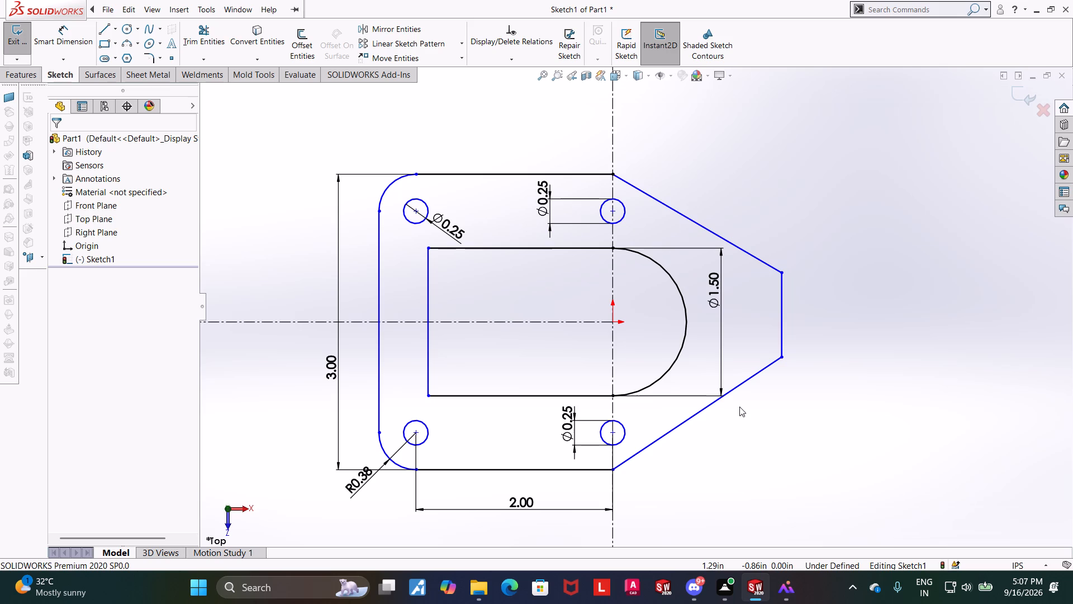
Dimension the distance from the vertical centerline to the slot's left vertical line as 1.1 in.
{"action": "left_click", "coordinate": [74, 43]}
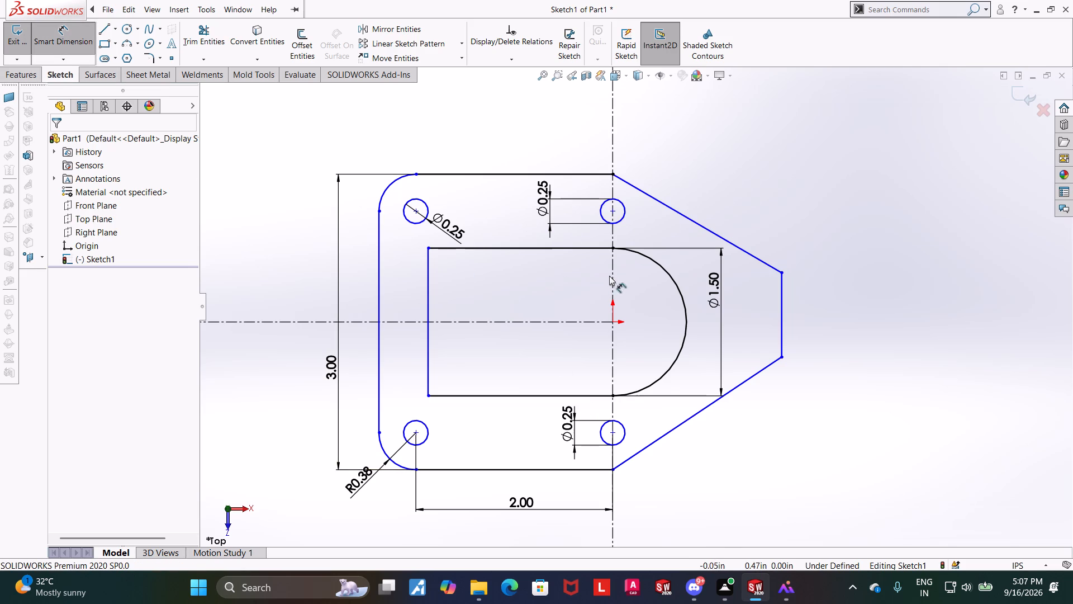
{"action": "left_click", "coordinate": [612, 276]}
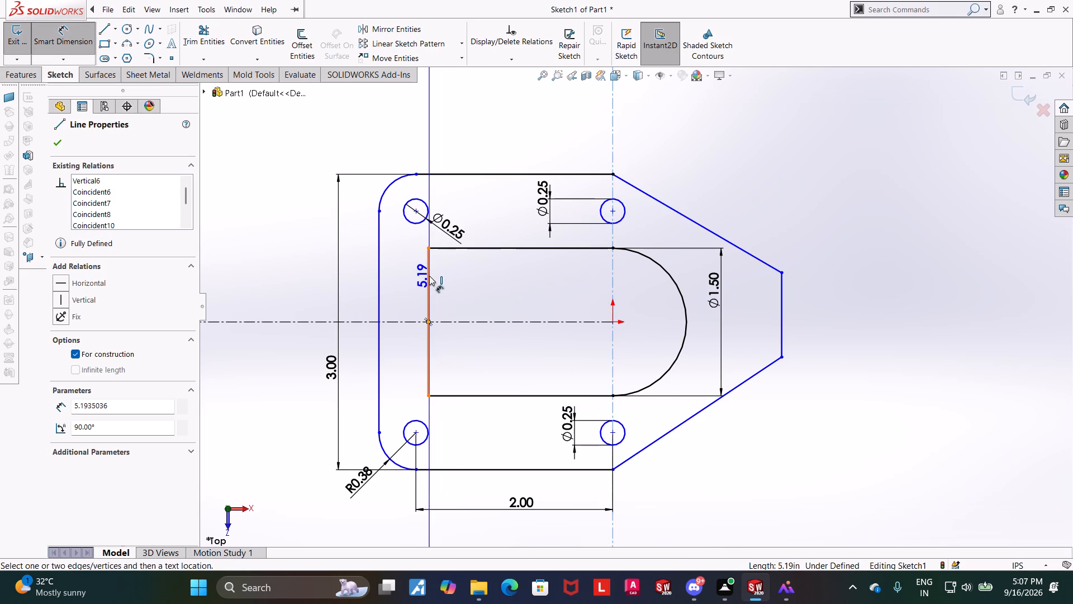
{"action": "left_click", "coordinate": [429, 276]}
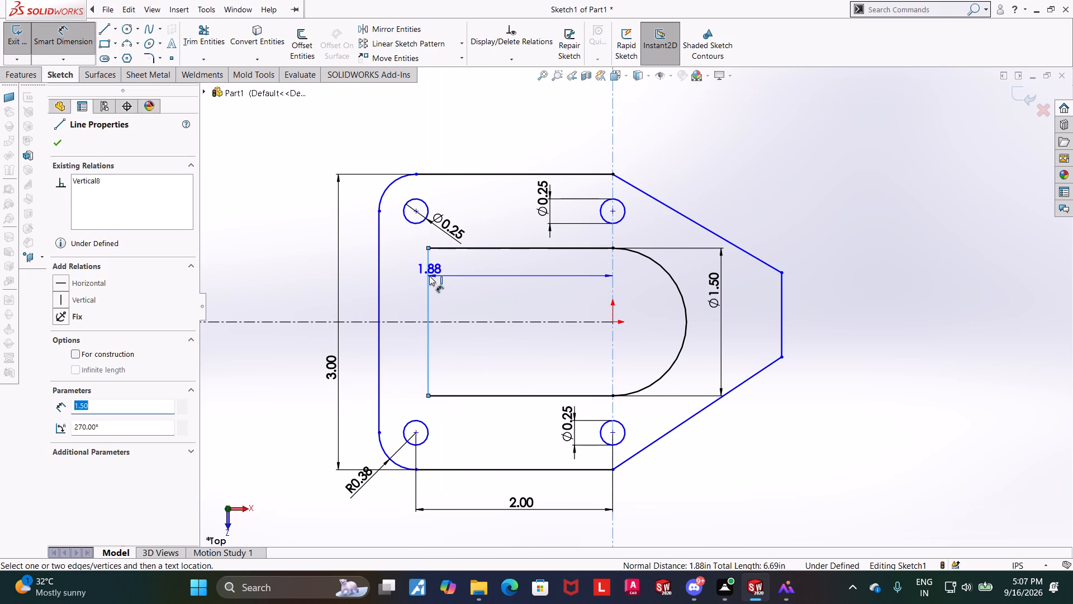
{"action": "left_click", "coordinate": [481, 228]}
{"action": "type", "text": "1.1"}
{"action": "key", "text": "Return"}
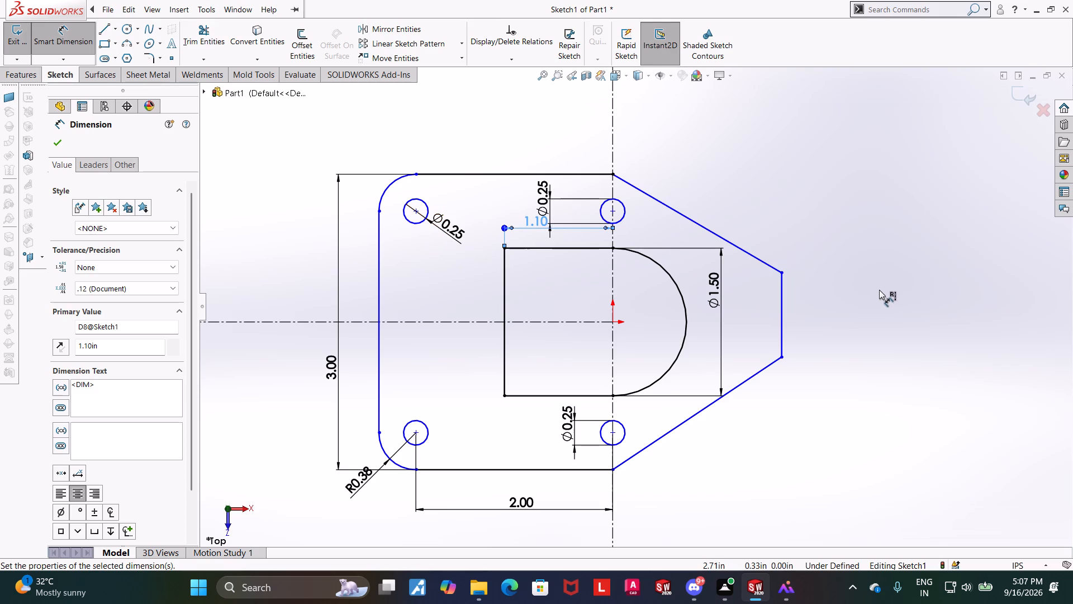
{"action": "key", "text": "Escape"}
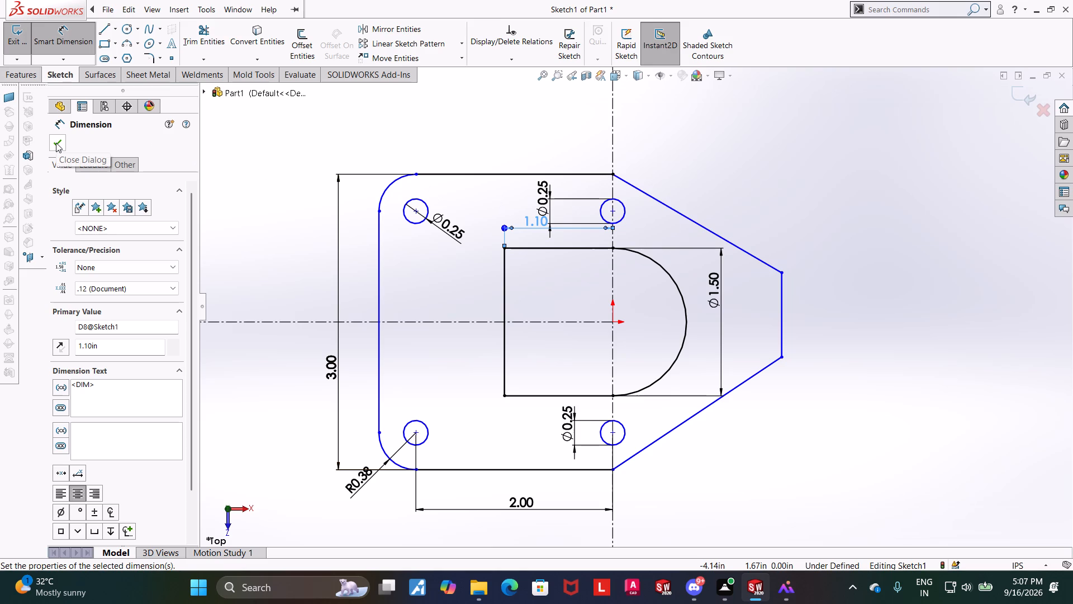
{"action": "key", "text": "Escape"}
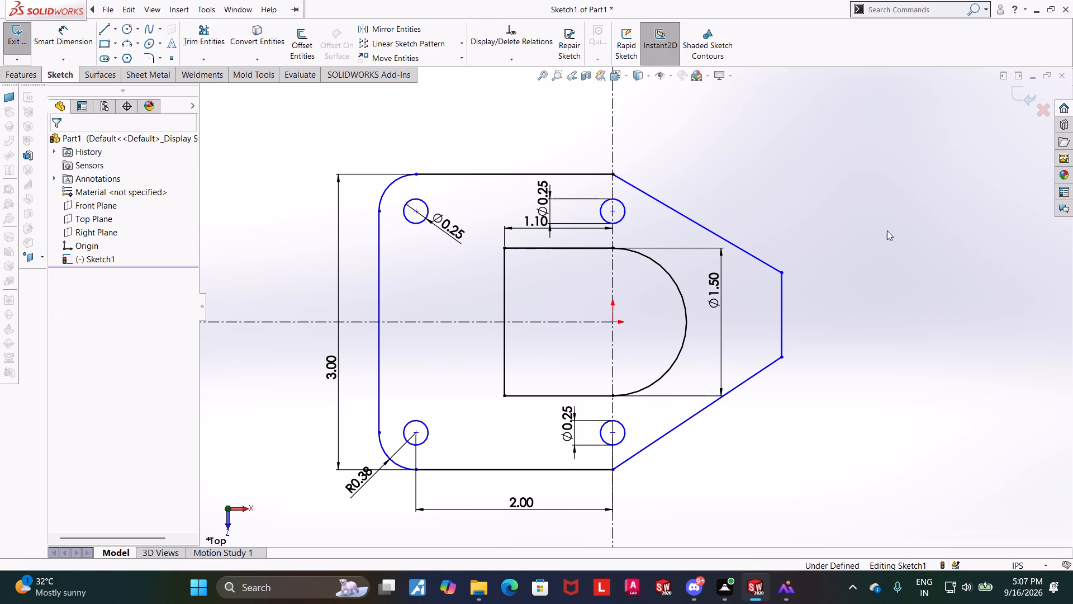
Dimension the length of the tapered nose's vertical end line as 0.75 in.
{"action": "left_click", "coordinate": [953, 267]}
{"action": "scroll", "coordinate": [882, 261], "scroll_direction": "up", "scroll_amount": 2}
{"action": "scroll", "coordinate": [822, 323], "scroll_direction": "down", "scroll_amount": 1}
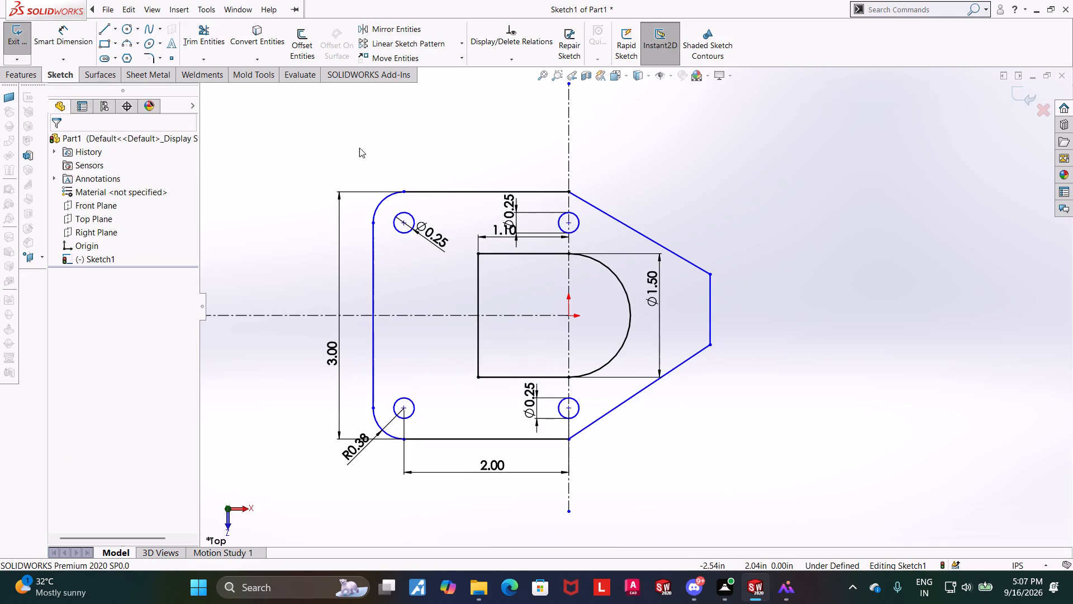
{"action": "left_click", "coordinate": [70, 37]}
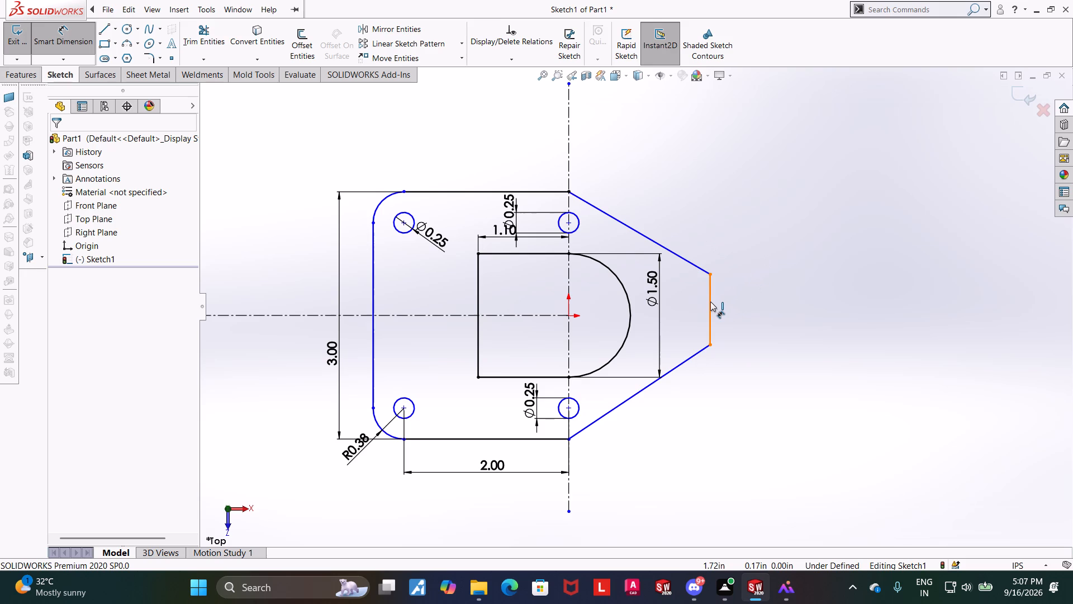
{"action": "left_click", "coordinate": [710, 301]}
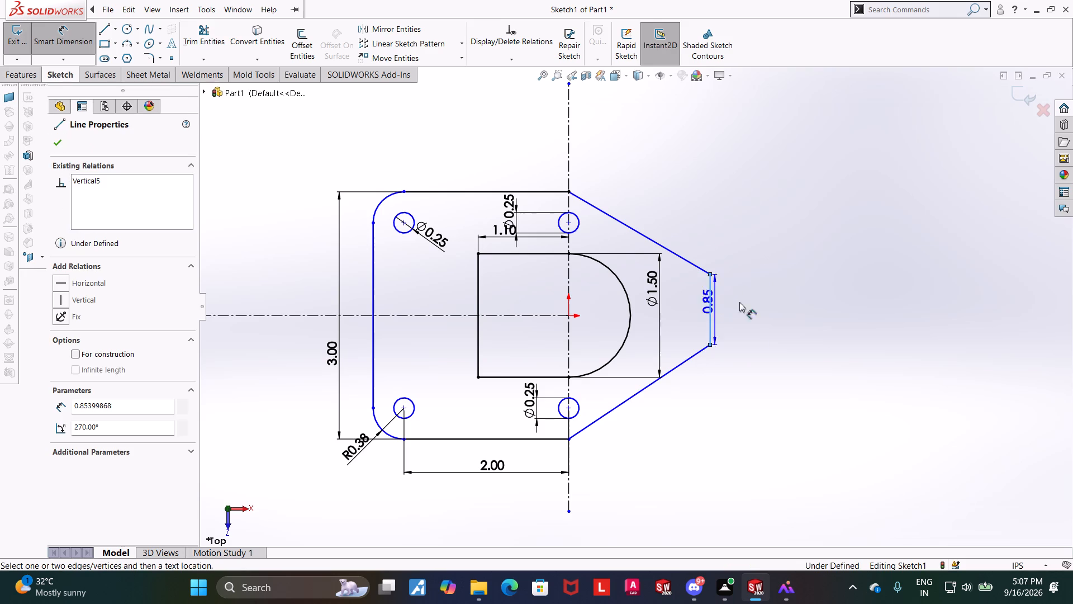
{"action": "left_click", "coordinate": [790, 302]}
{"action": "key", "text": "0"}
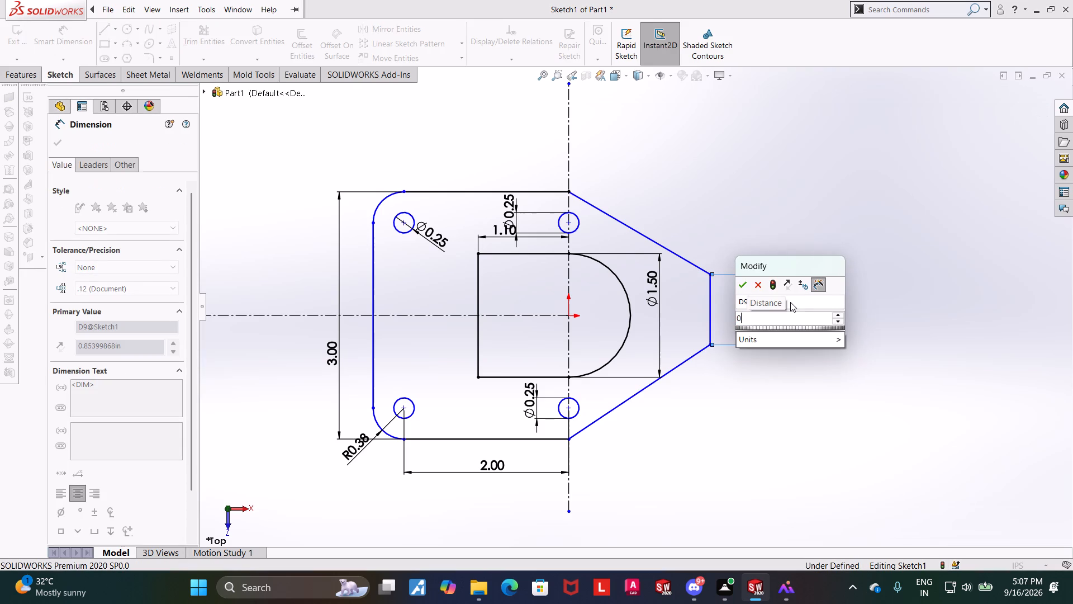
{"action": "type", "text": ".75"}
{"action": "key", "text": "Return"}
{"action": "key", "text": "Escape"}
{"action": "key", "text": "Escape"}
{"action": "key", "text": "Escape"}
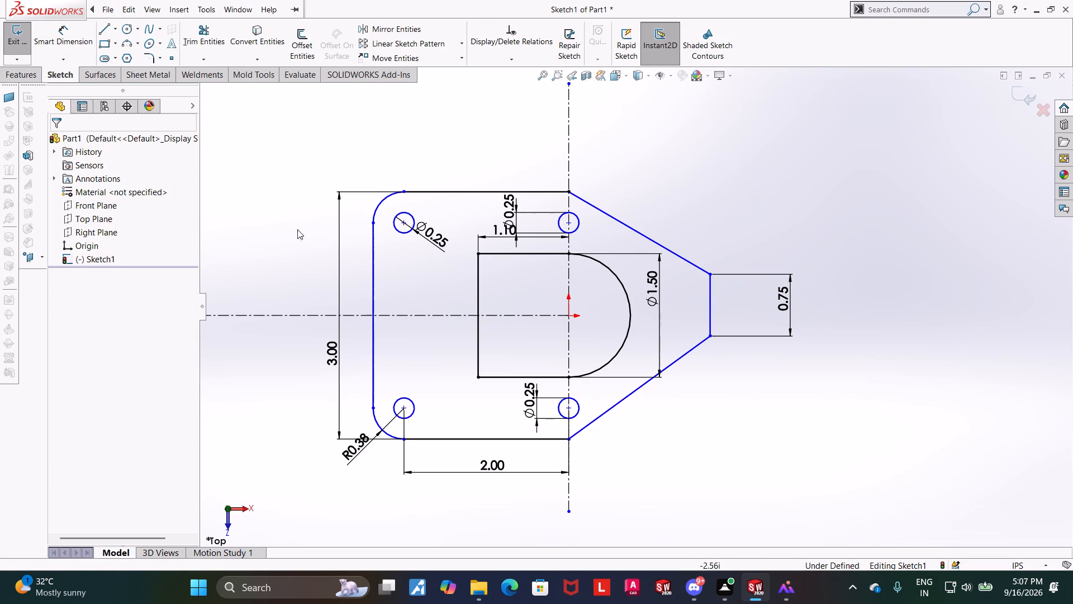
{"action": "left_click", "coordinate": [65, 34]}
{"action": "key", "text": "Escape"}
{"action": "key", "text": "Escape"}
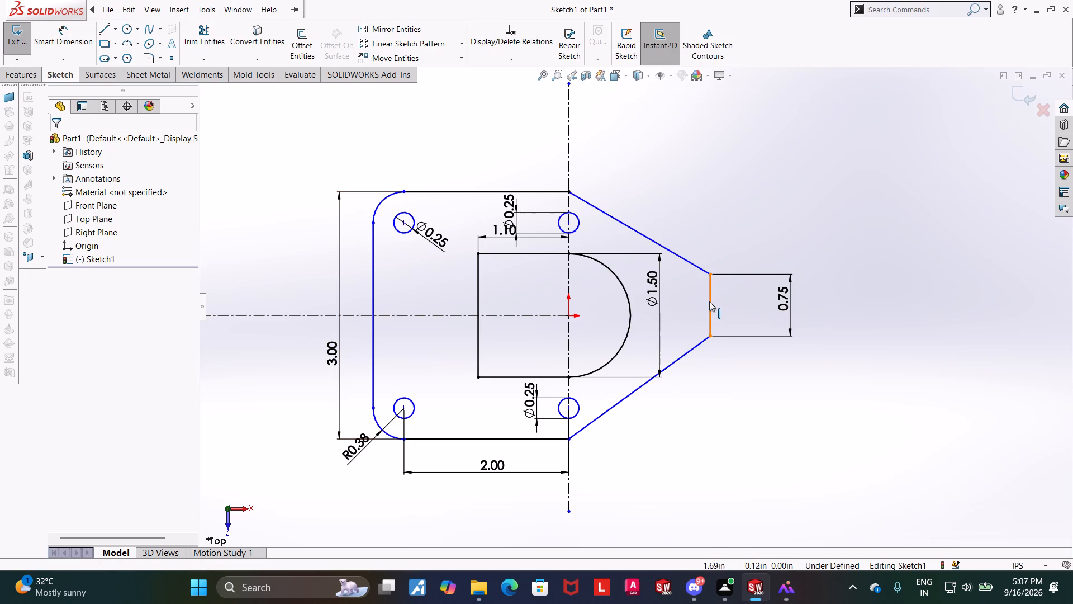
Align the midpoint of the nose's vertical end line horizontally with the origin.
{"action": "left_click", "coordinate": [710, 306]}
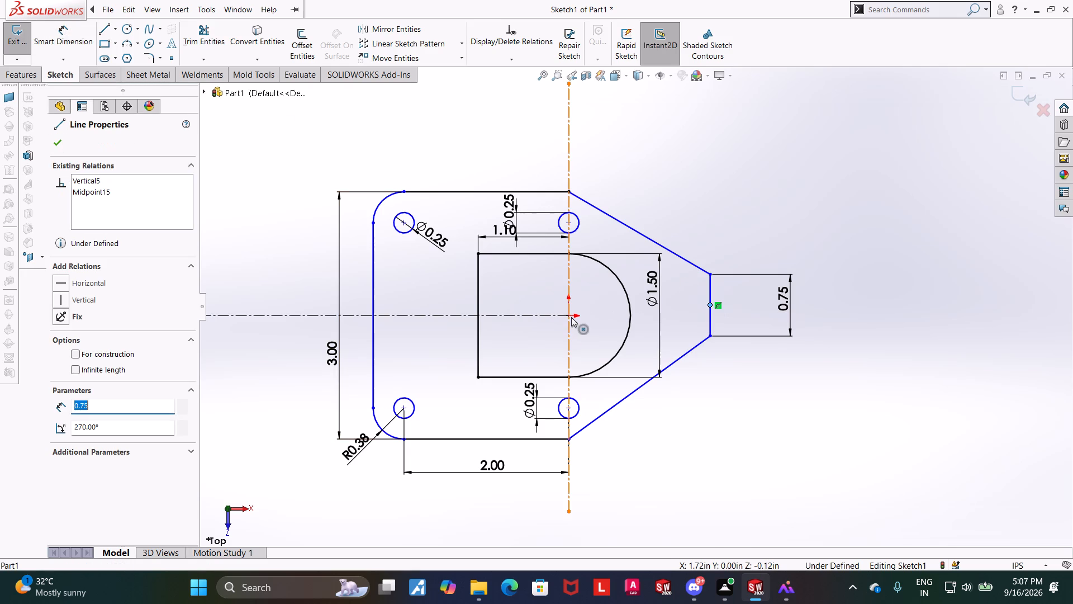
{"action": "left_click", "coordinate": [569, 317], "text": "ctrl"}
{"action": "left_click", "coordinate": [58, 337]}
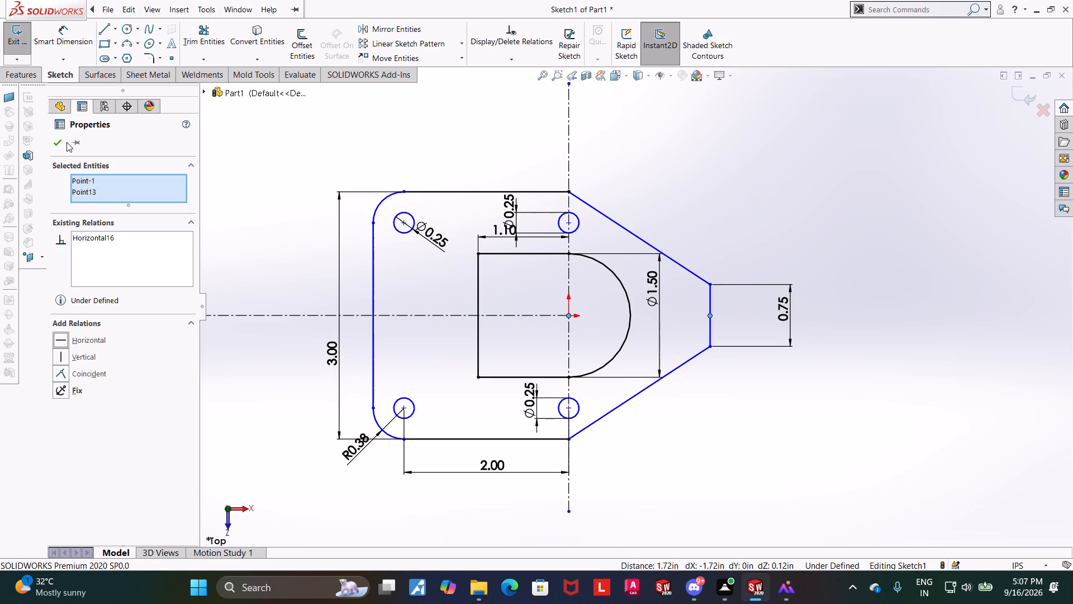
{"action": "left_click", "coordinate": [67, 142]}
{"action": "left_click", "coordinate": [60, 143]}
{"action": "left_click", "coordinate": [884, 408]}
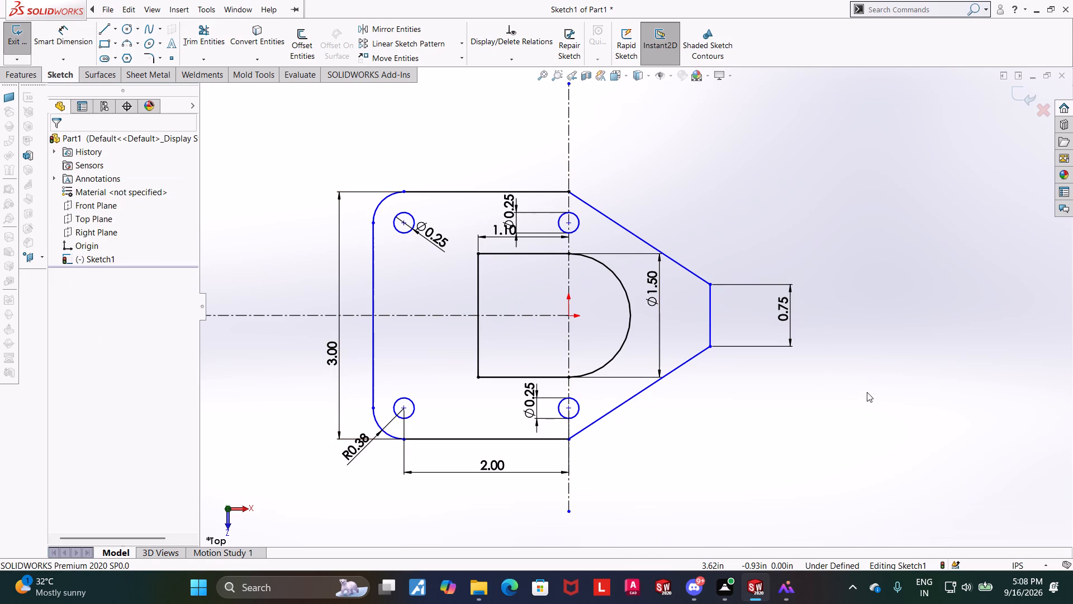
{"action": "key", "text": "Escape"}
Draw a horizontal centerline about 3 in long outward from the corner where the plate's top edge meets the nose's upper slanted line.
{"action": "scroll", "coordinate": [597, 195], "scroll_direction": "down", "scroll_amount": 2}
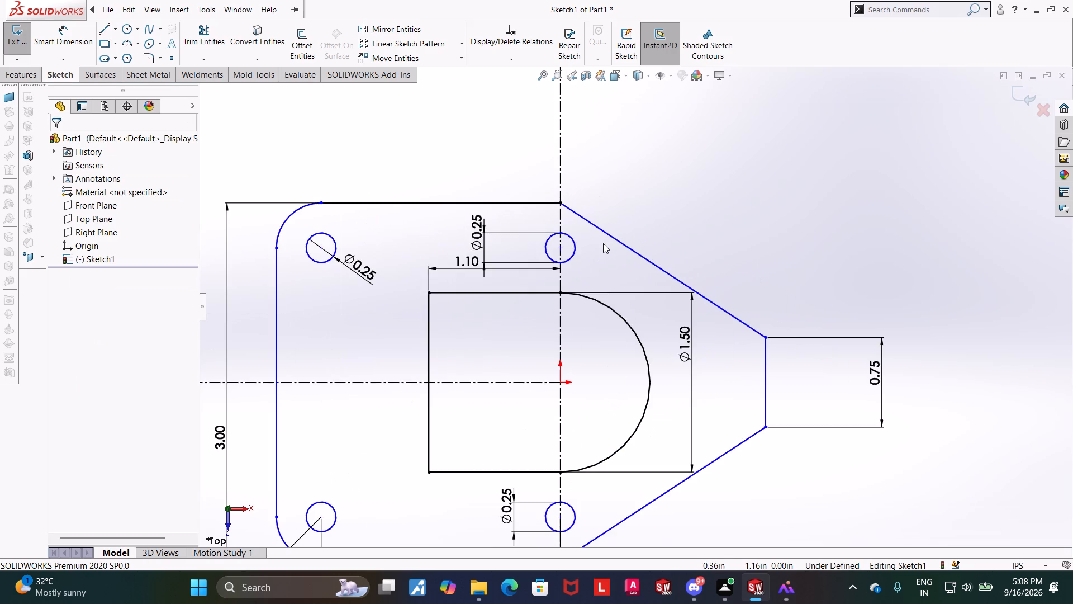
{"action": "scroll", "coordinate": [604, 243], "scroll_direction": "down", "scroll_amount": 3}
{"action": "key", "text": "Escape"}
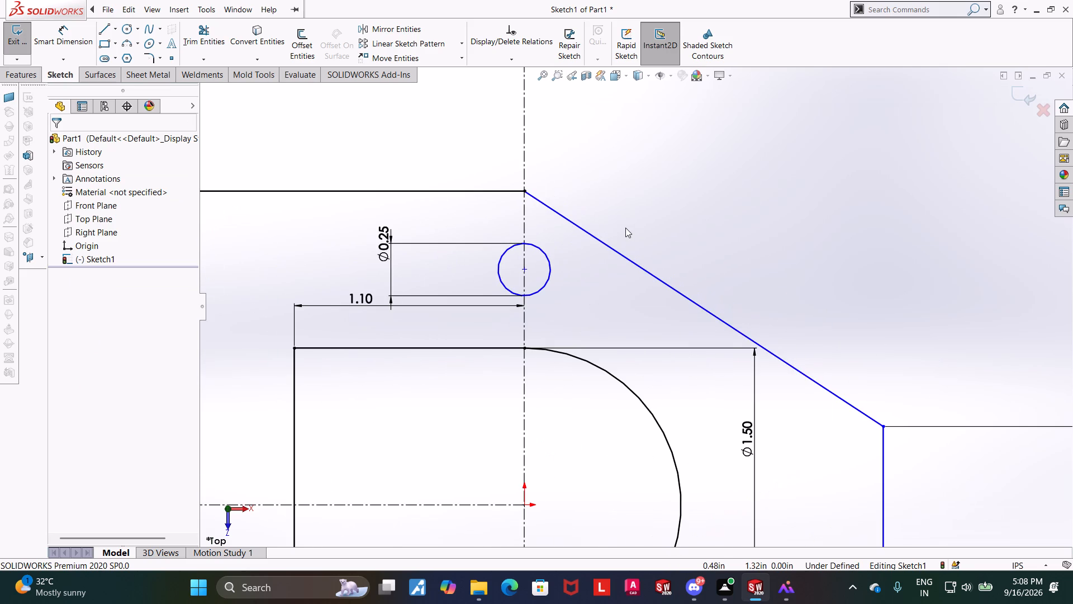
{"action": "scroll", "coordinate": [625, 228], "scroll_direction": "up", "scroll_amount": 7}
{"action": "key", "text": "Escape"}
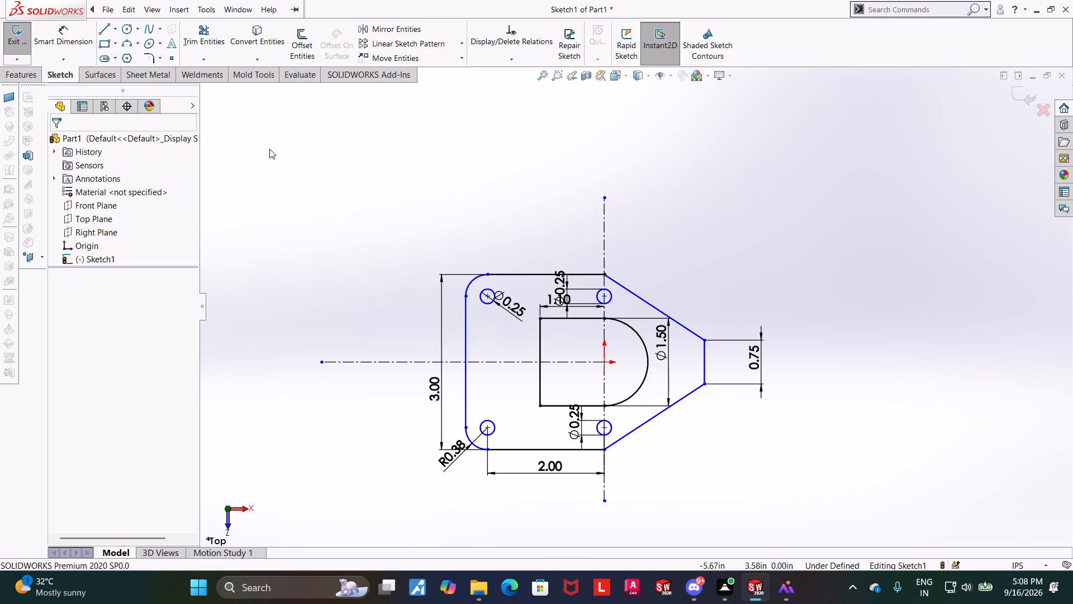
{"action": "key", "text": "Escape"}
{"action": "left_click", "coordinate": [116, 29]}
{"action": "left_click", "coordinate": [113, 56]}
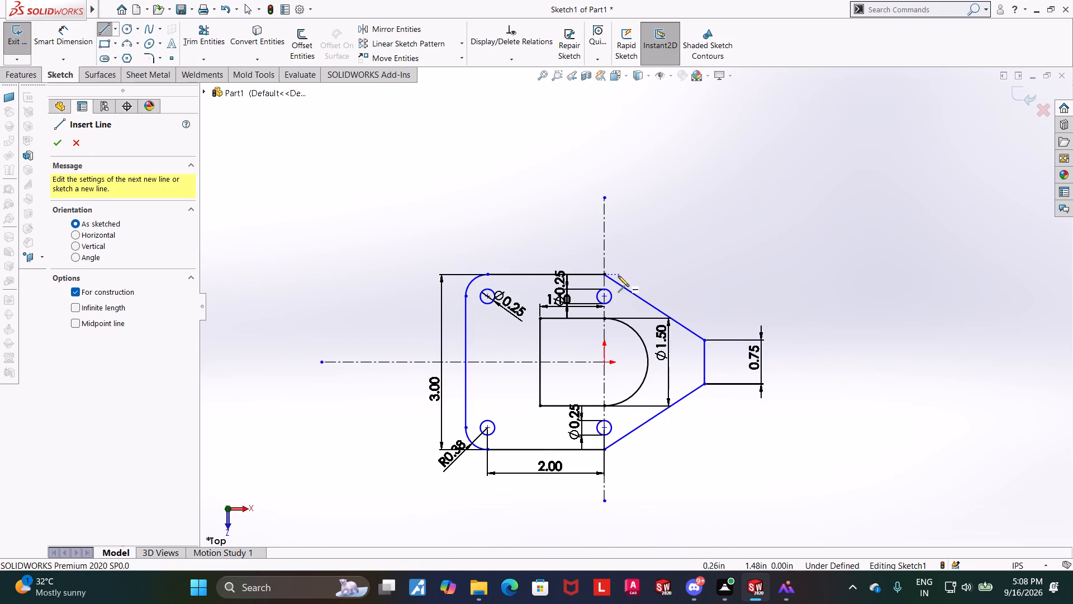
{"action": "left_click", "coordinate": [603, 273]}
{"action": "left_click", "coordinate": [779, 274]}
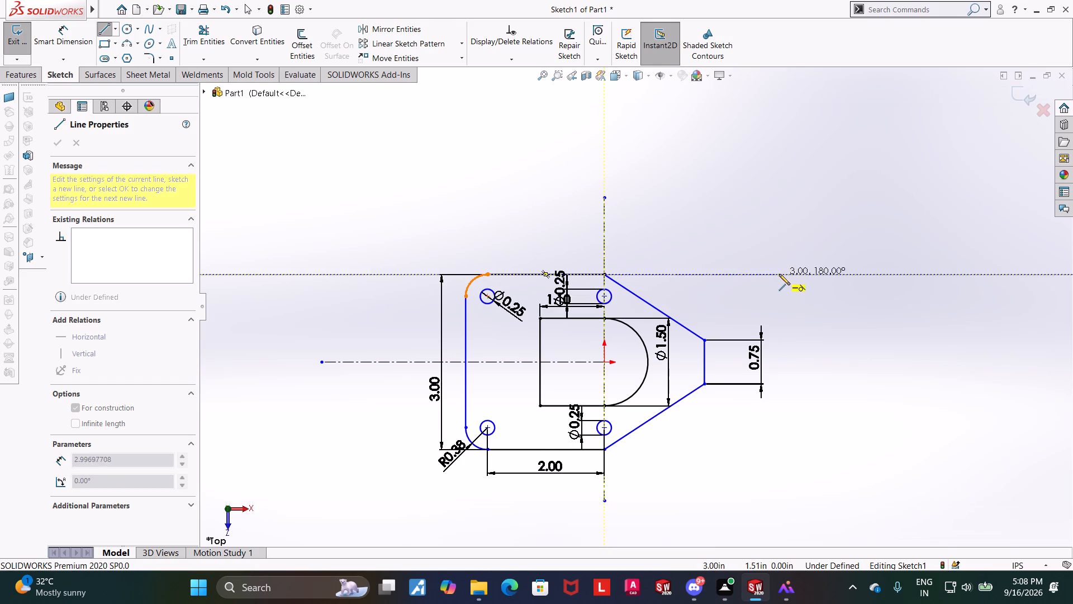
{"action": "key", "text": "Escape"}
{"action": "key", "text": "Escape"}
{"action": "key", "text": "Escape"}
Dimension the angle between the upper horizontal centerline and the nose's upper slanted line as 60°.
{"action": "left_click", "coordinate": [54, 32]}
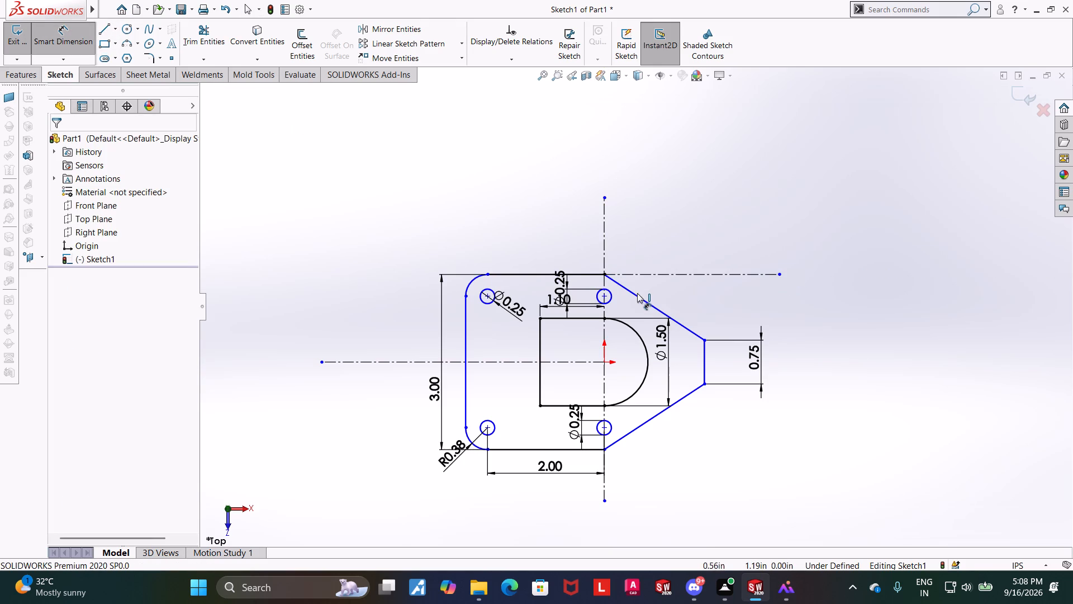
{"action": "left_click", "coordinate": [637, 293]}
{"action": "left_click", "coordinate": [645, 276]}
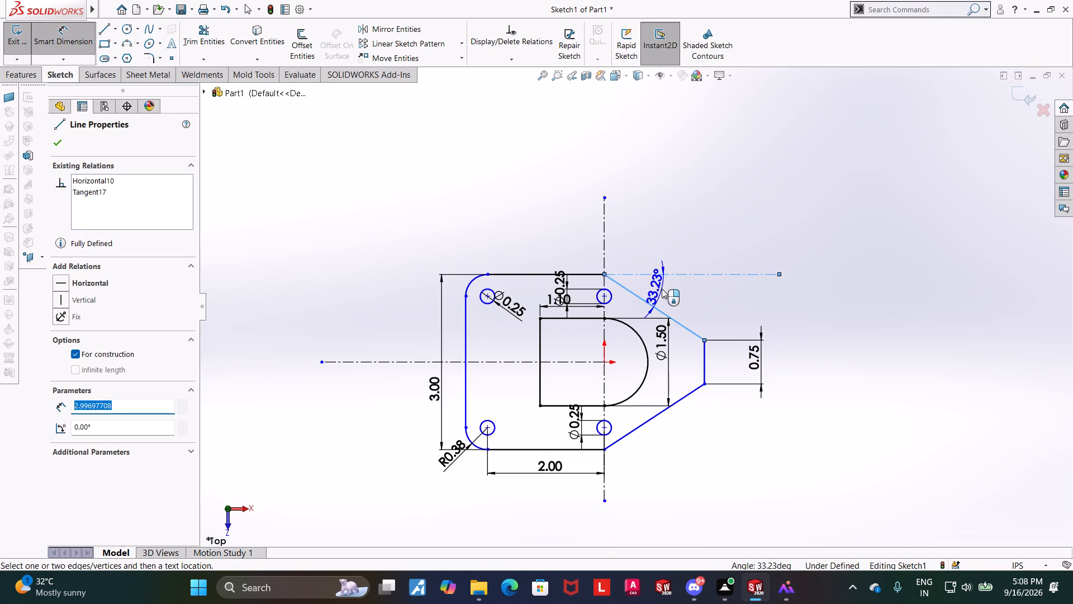
{"action": "left_click", "coordinate": [662, 289]}
{"action": "type", "text": "60"}
{"action": "key", "text": "Return"}
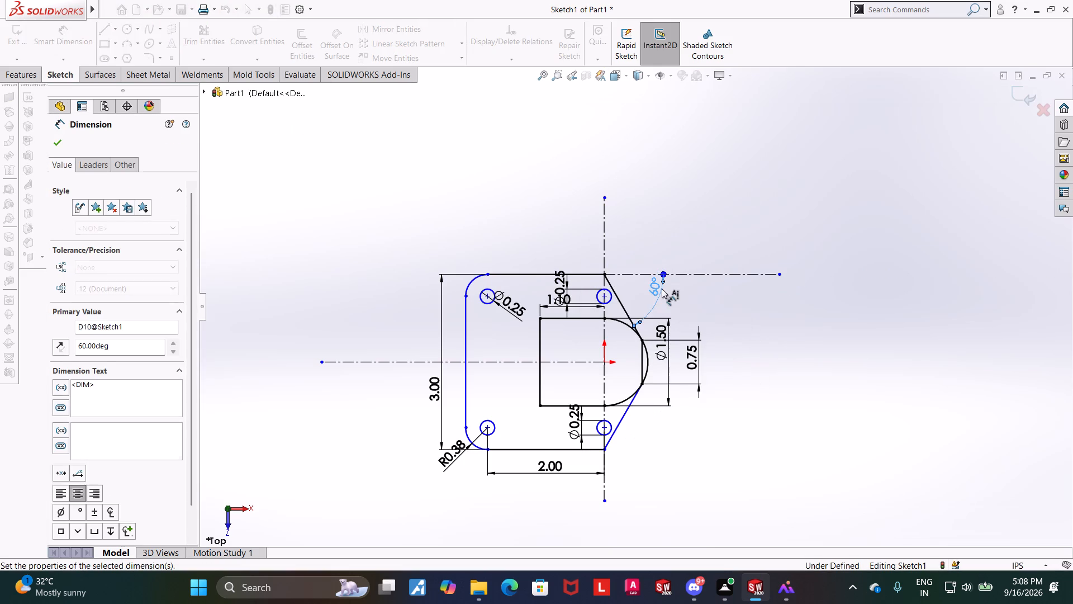
{"action": "key", "text": "Escape"}
{"action": "key", "text": "Escape"}
Undo the 60° value entered for the nose's angle dimension.
{"action": "scroll", "coordinate": [719, 353], "scroll_direction": "down", "scroll_amount": 1}
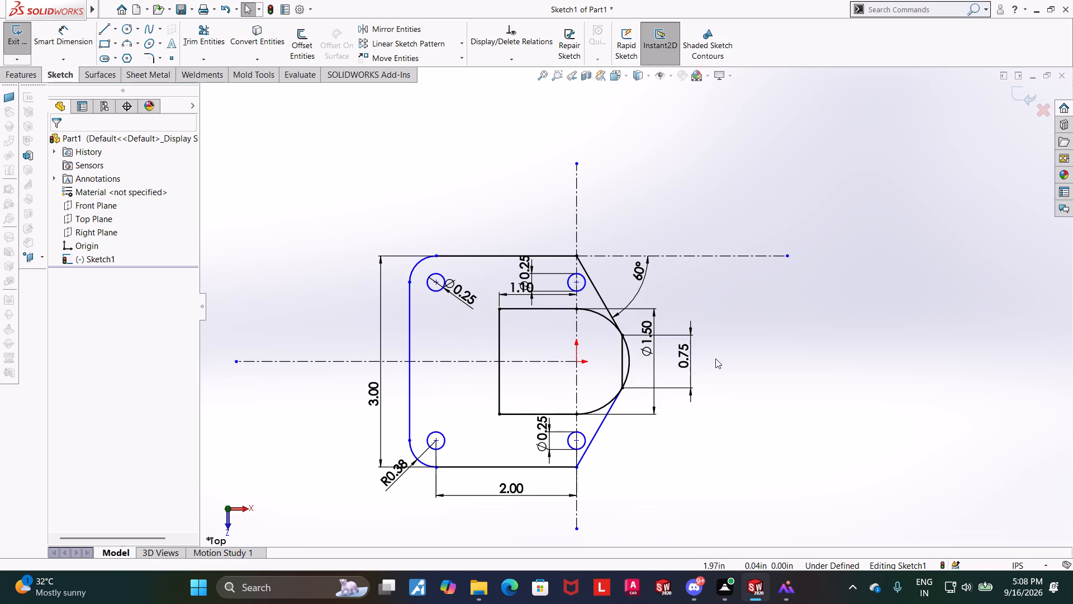
{"action": "key", "text": "ctrl+z"}
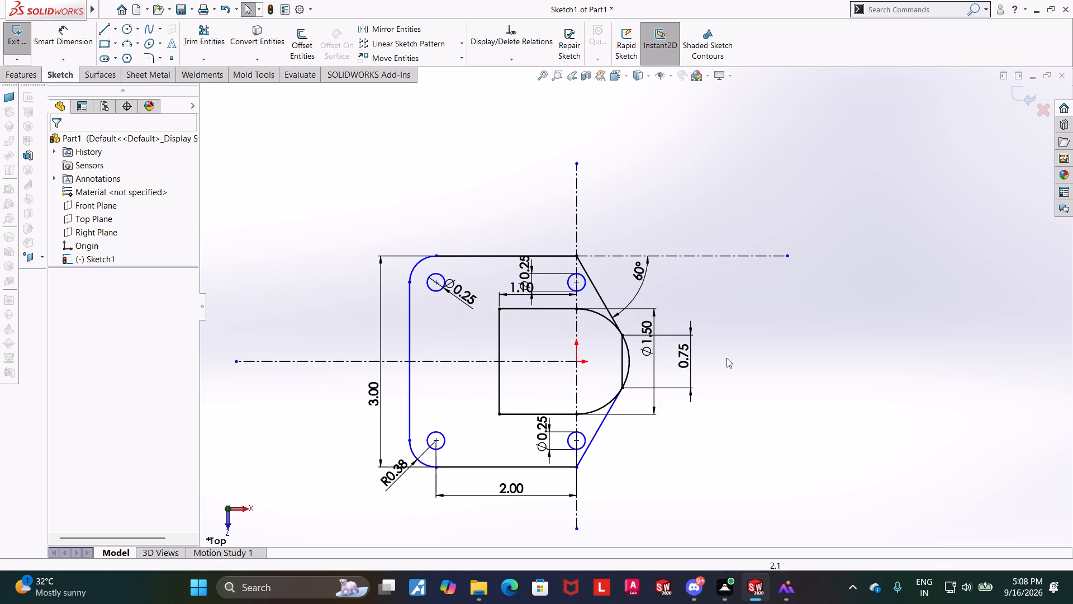
{"action": "key", "text": "Escape"}
{"action": "key", "text": "Escape"}
{"action": "key", "text": "Escape"}
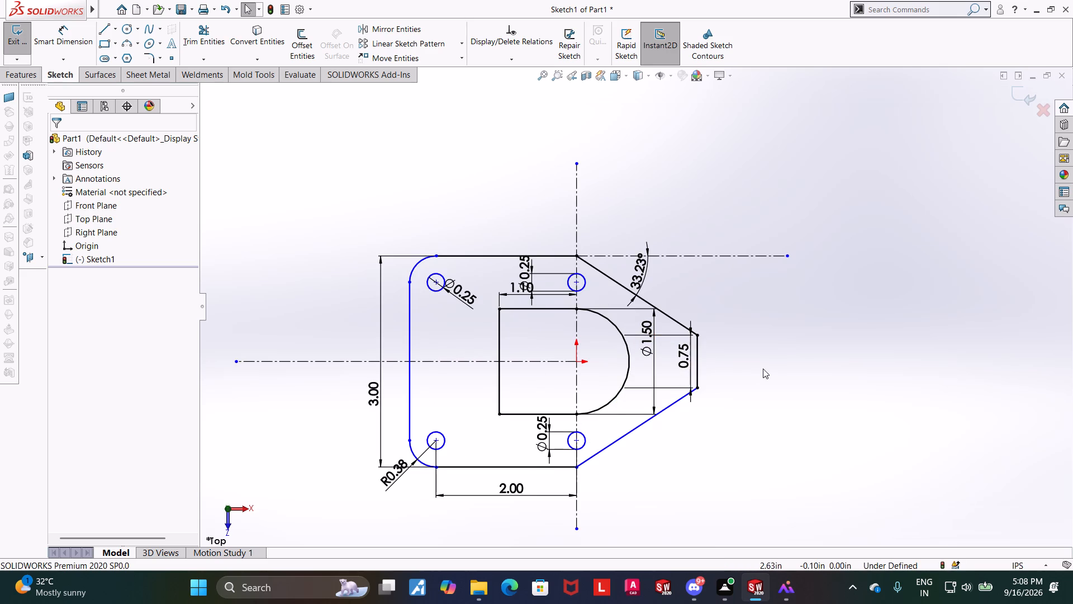
Move the 0.75 in dimension farther out from the nose's end line.
{"action": "scroll", "coordinate": [759, 367], "scroll_direction": "down", "scroll_amount": 2}
{"action": "left_click_drag", "start_coordinate": [639, 346], "coordinate": [821, 352]}
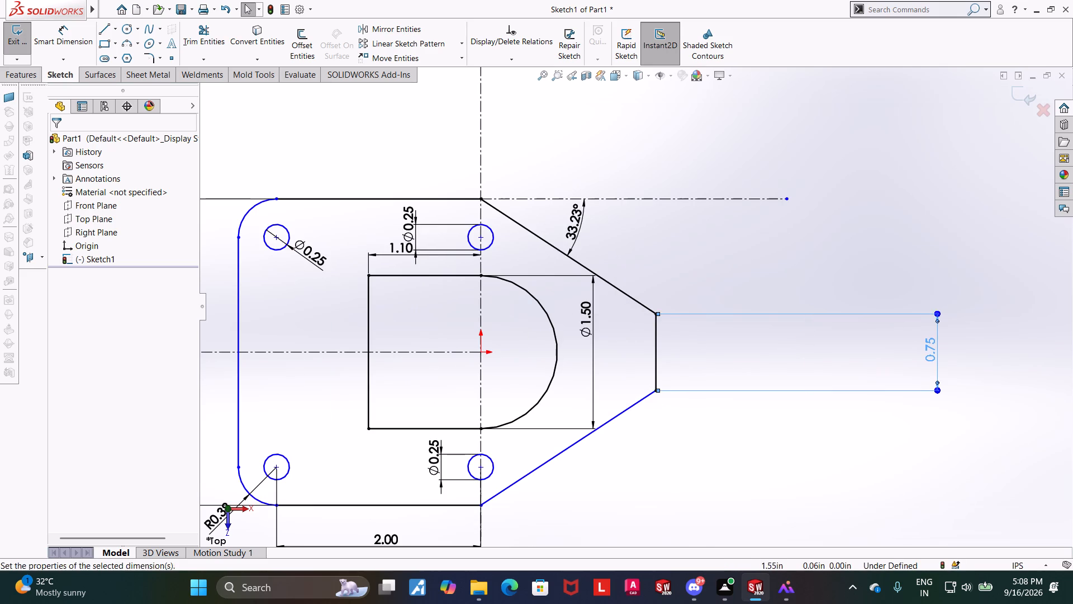
{"action": "left_click", "coordinate": [847, 442]}
Draw a corner rectangle about 1.76 in long and 0.75 in high extending outward from the nose's vertical end line.
{"action": "scroll", "coordinate": [843, 440], "scroll_direction": "up", "scroll_amount": 1}
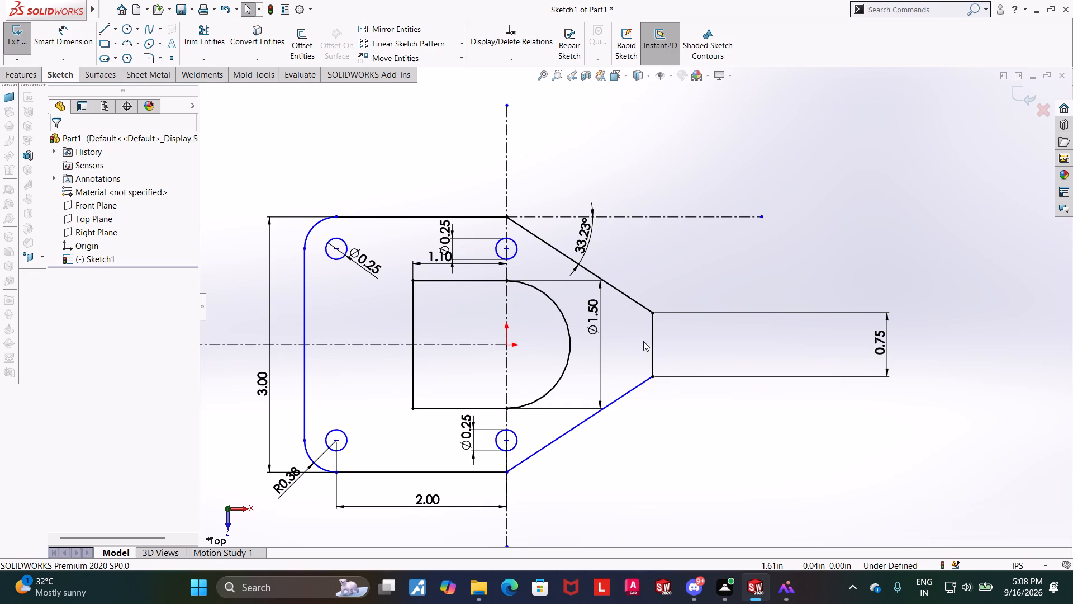
{"action": "left_click", "coordinate": [108, 46]}
{"action": "left_click", "coordinate": [654, 312]}
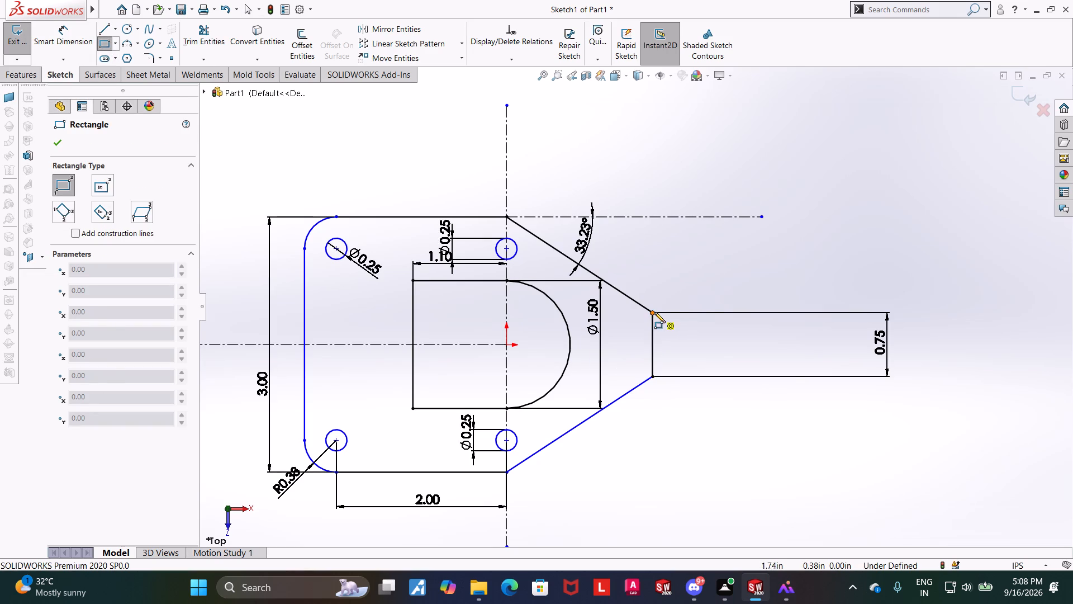
{"action": "left_click", "coordinate": [802, 376]}
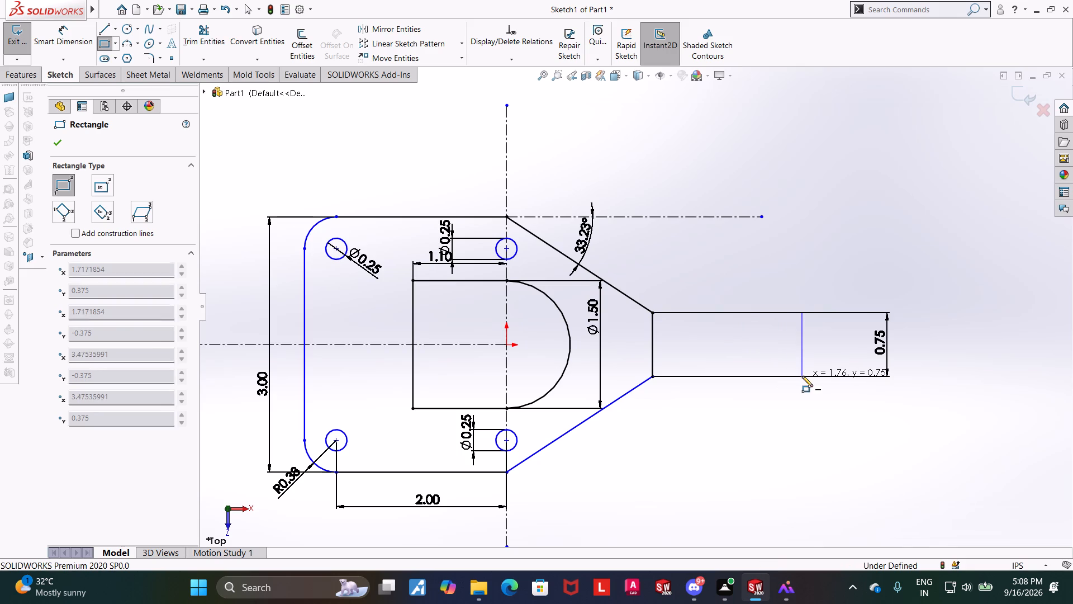
{"action": "key", "text": "Escape"}
{"action": "key", "text": "Escape"}
{"action": "key", "text": "Escape"}
Dimension the overall length from the plate's left vertical edge to the rectangle's outer vertical line as 4.5 in.
{"action": "left_click", "coordinate": [42, 28]}
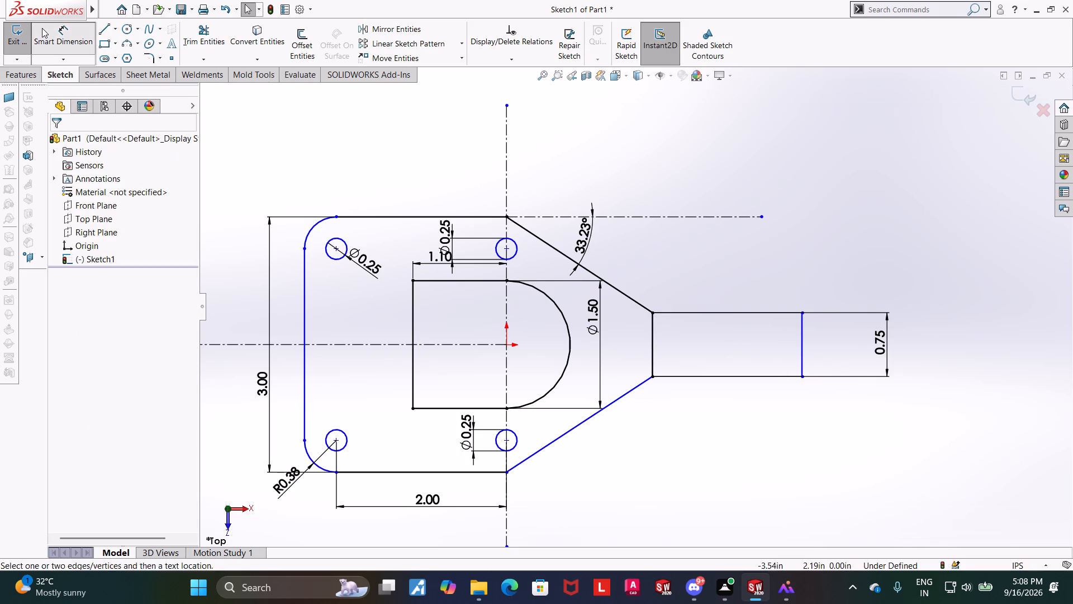
{"action": "left_click", "coordinate": [803, 339]}
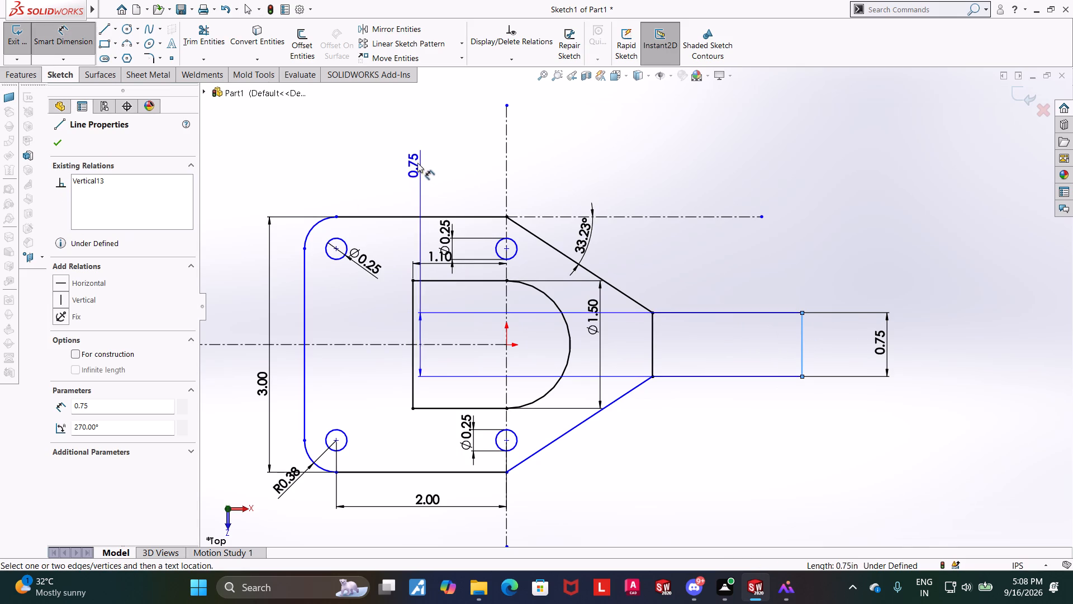
{"action": "left_click", "coordinate": [305, 272]}
{"action": "left_click", "coordinate": [379, 171]}
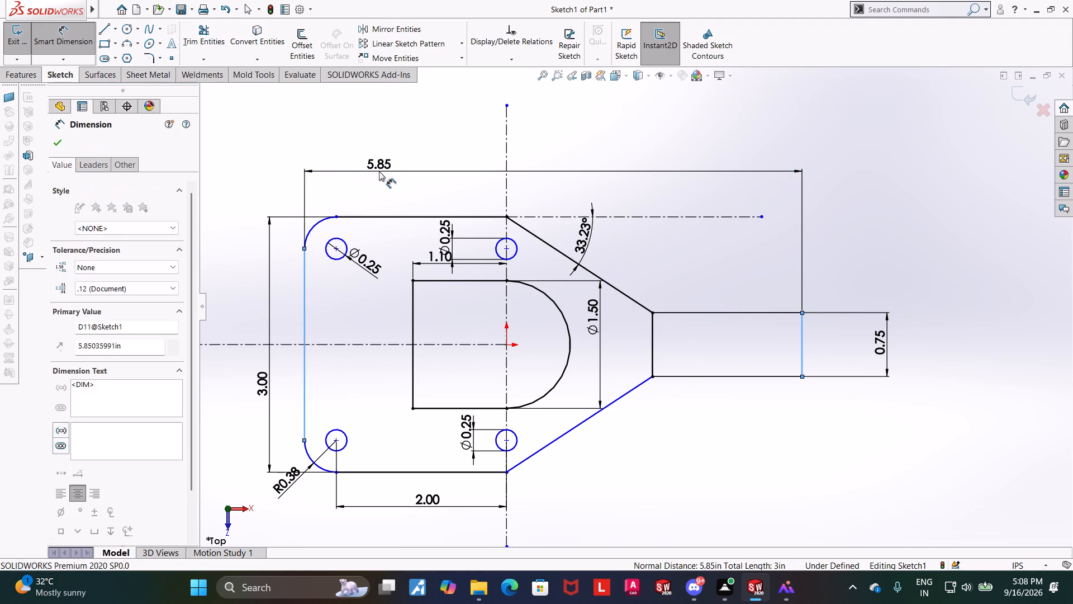
{"action": "type", "text": "4/"}
{"action": "key", "text": "BackSpace"}
{"action": "type", "text": ".5"}
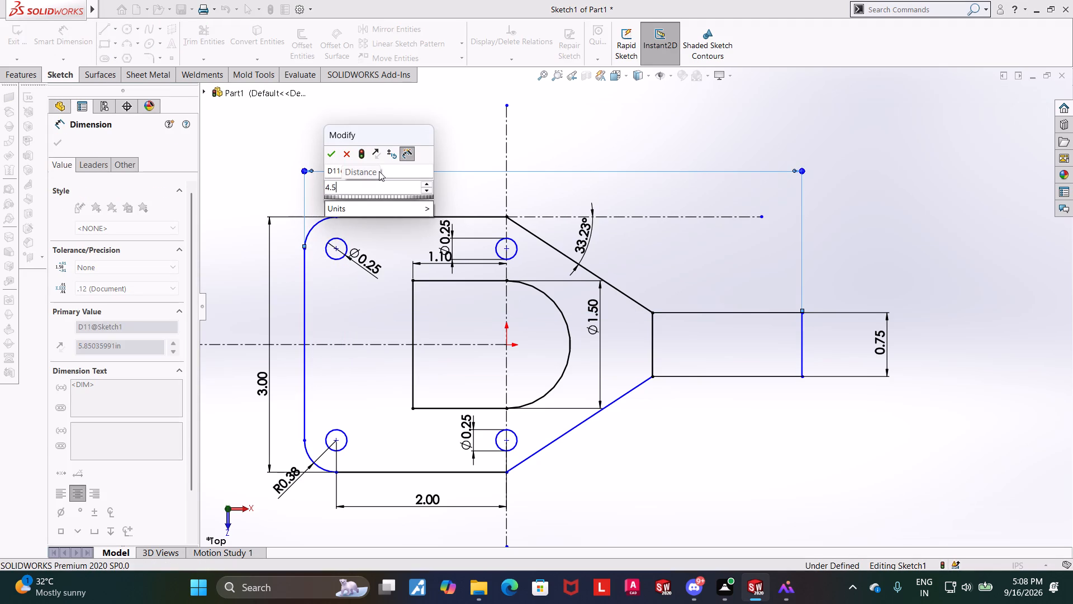
{"action": "key", "text": "Return"}
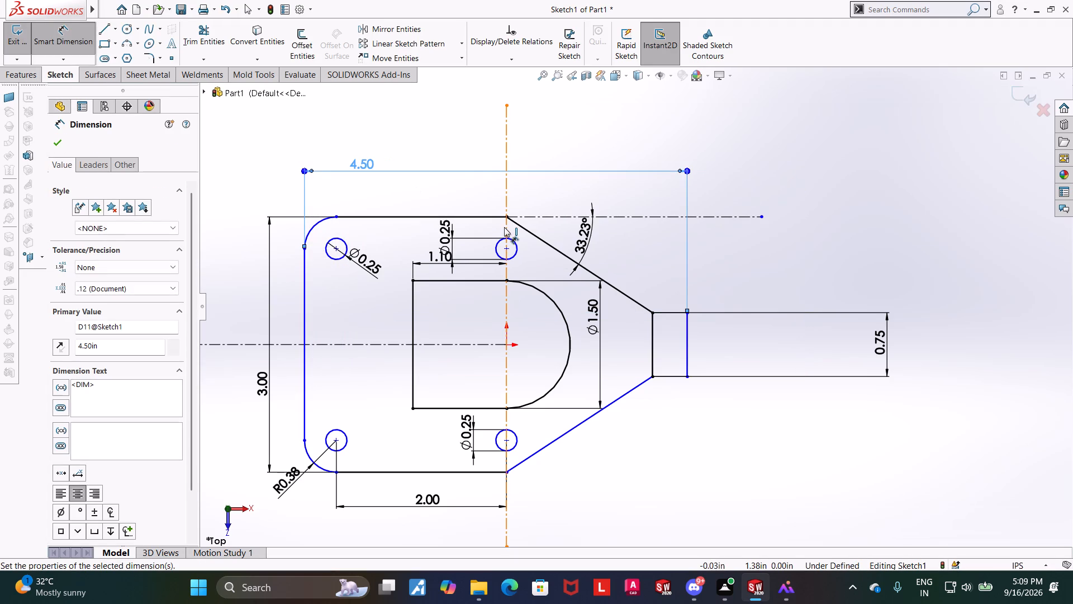
{"action": "key", "text": "Escape"}
{"action": "key", "text": "Escape"}
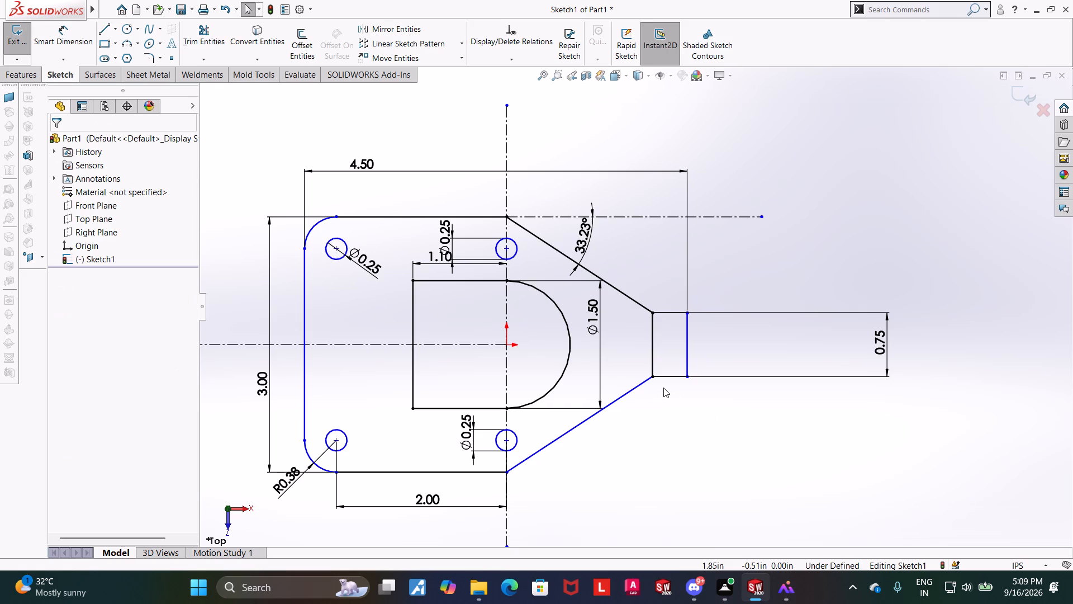
{"action": "key", "text": "Escape"}
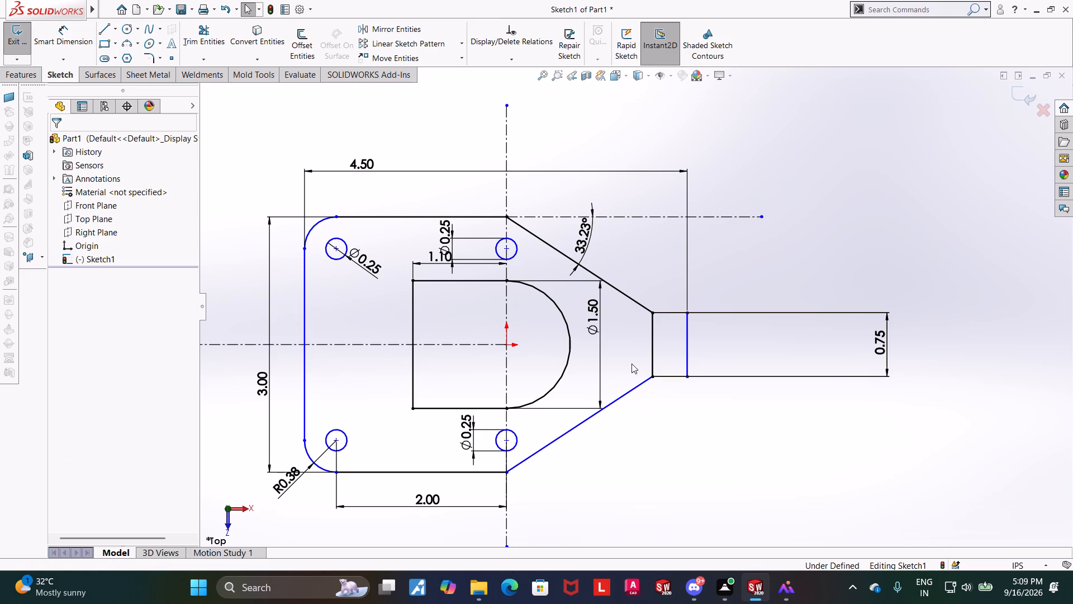
{"action": "key", "text": "Escape"}
{"action": "key", "text": "Escape"}
{"action": "key", "text": "Escape"}
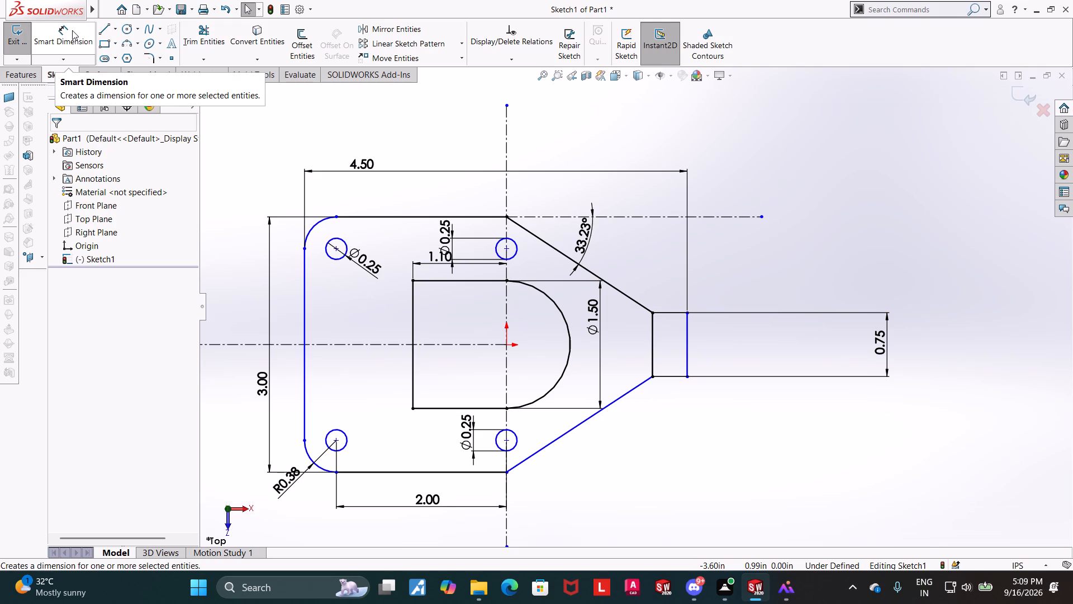
Dimension the distance from the vertical centerline to the plate's left vertical edge as 2 in.
{"action": "left_click", "coordinate": [72, 30]}
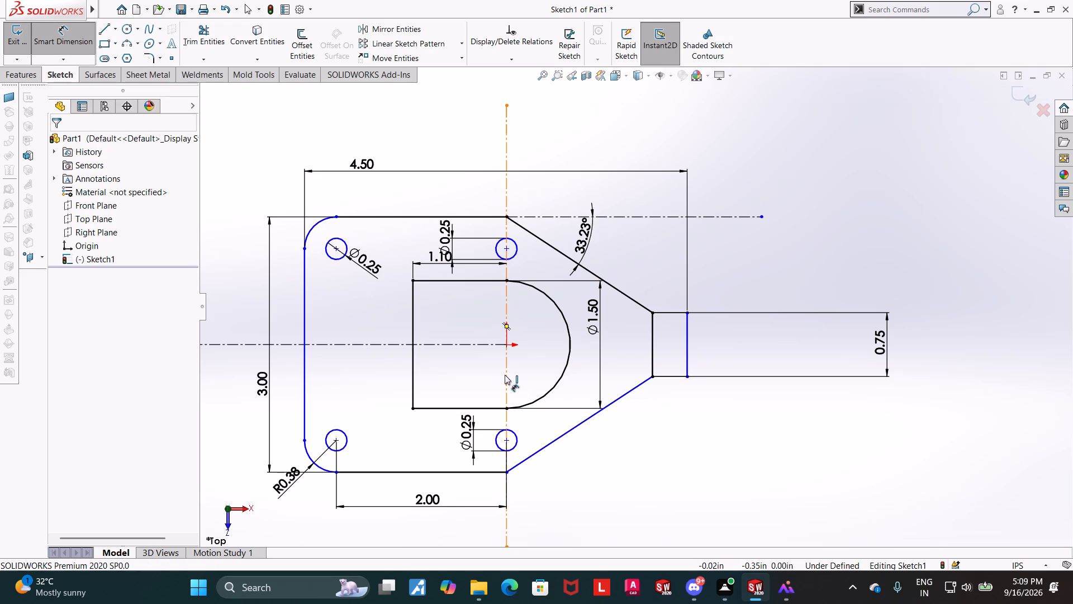
{"action": "left_click", "coordinate": [505, 375]}
{"action": "left_click", "coordinate": [303, 388]}
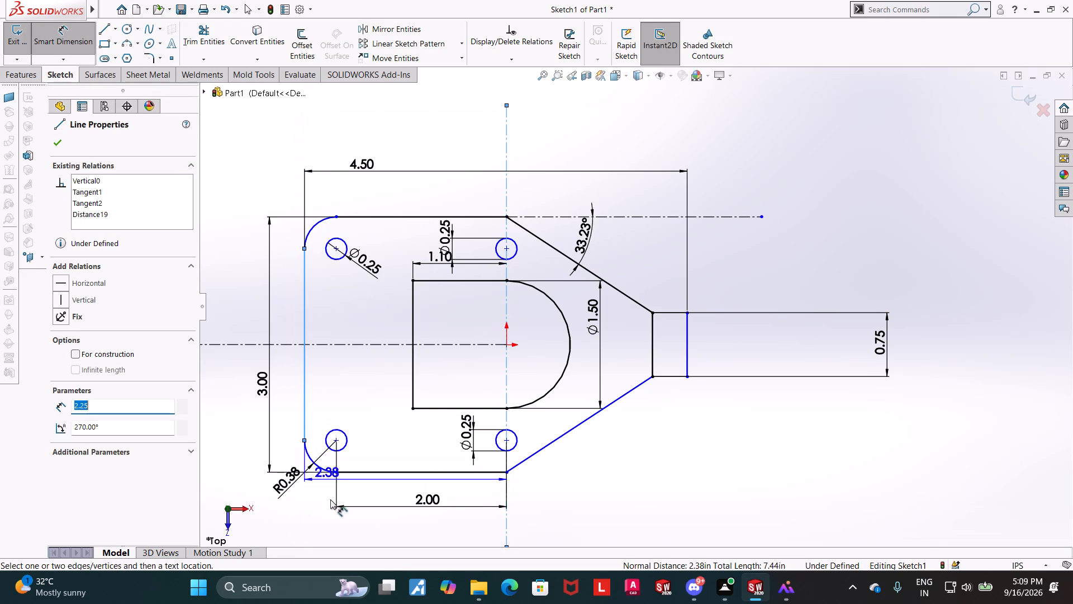
{"action": "left_click", "coordinate": [331, 532]}
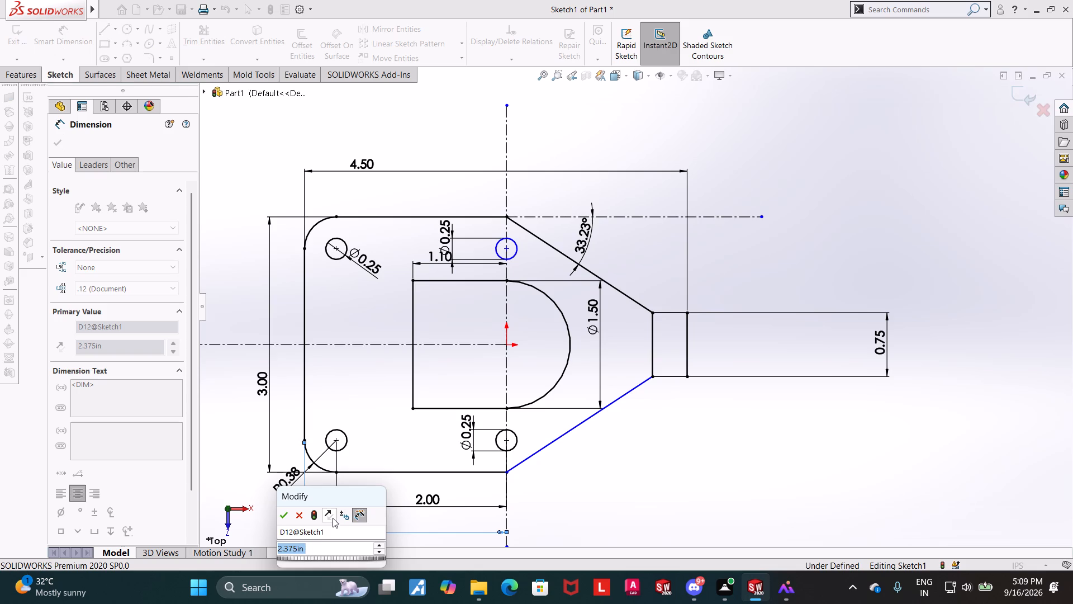
{"action": "key", "text": "2"}
{"action": "key", "text": "Return"}
{"action": "key", "text": "Escape"}
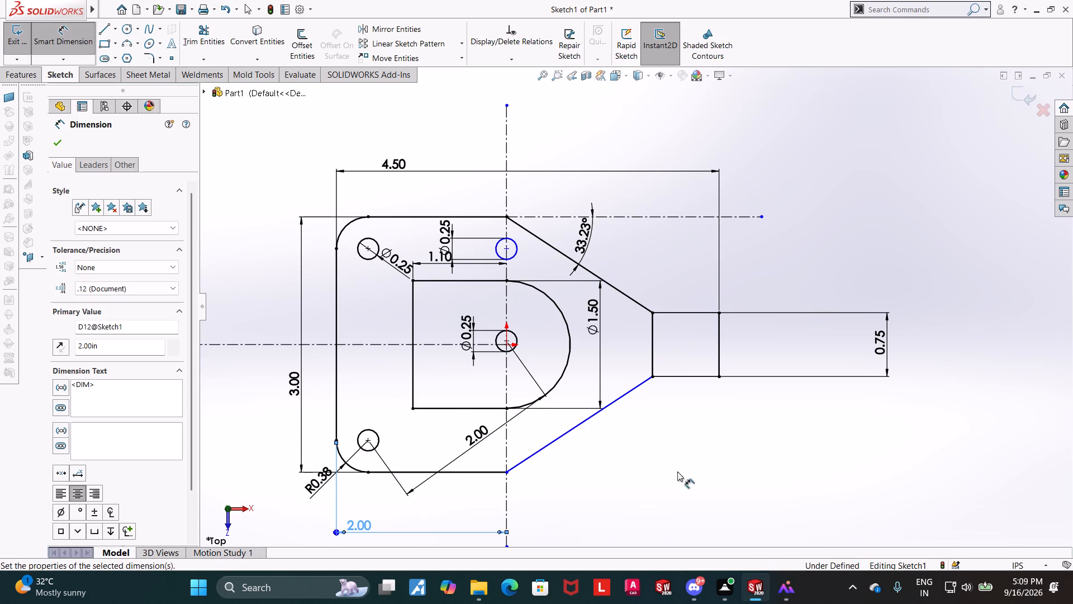
{"action": "scroll", "coordinate": [667, 469], "scroll_direction": "up", "scroll_amount": 2}
{"action": "scroll", "coordinate": [596, 448], "scroll_direction": "down", "scroll_amount": 2}
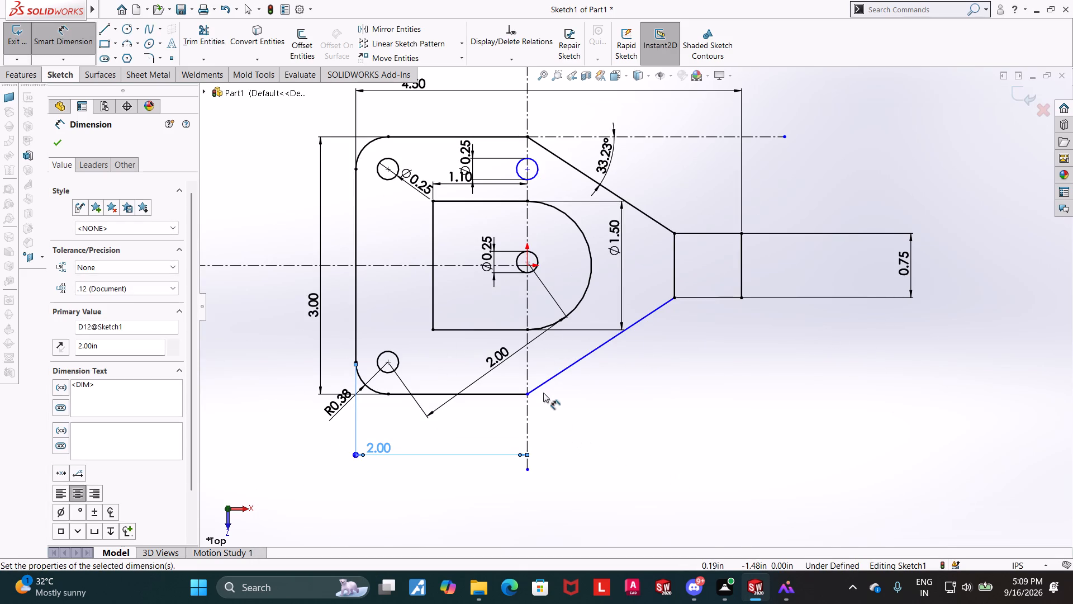
{"action": "scroll", "coordinate": [594, 329], "scroll_direction": "up", "scroll_amount": 3}
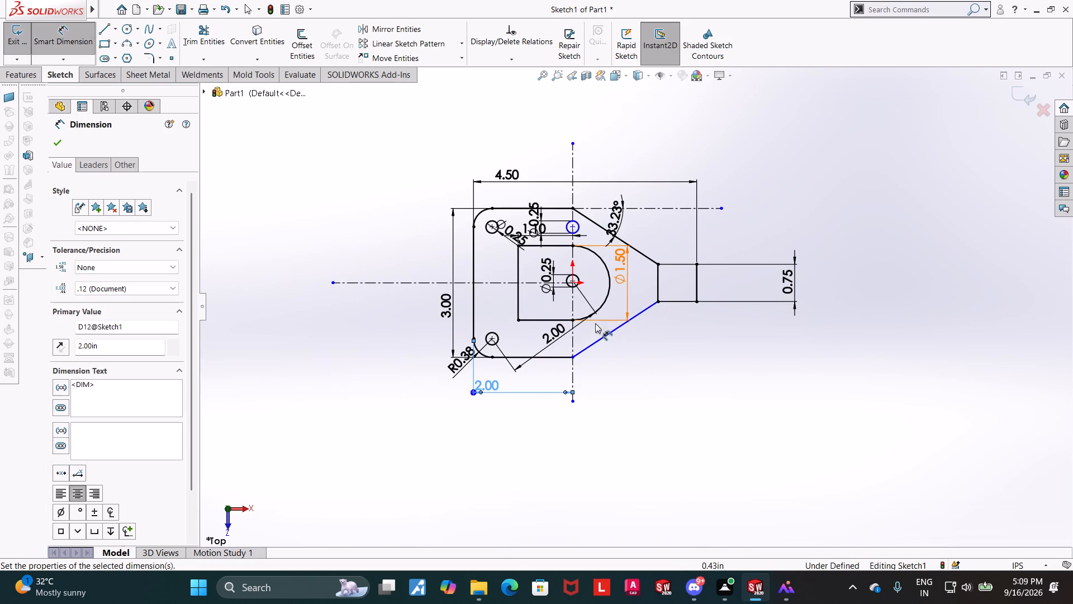
{"action": "key", "text": "Escape"}
{"action": "key", "text": "Escape"}
Move the 3 in height dimension and the plate's 2 in horizontal dimension closer to the outline.
{"action": "scroll", "coordinate": [695, 320], "scroll_direction": "down", "scroll_amount": 3}
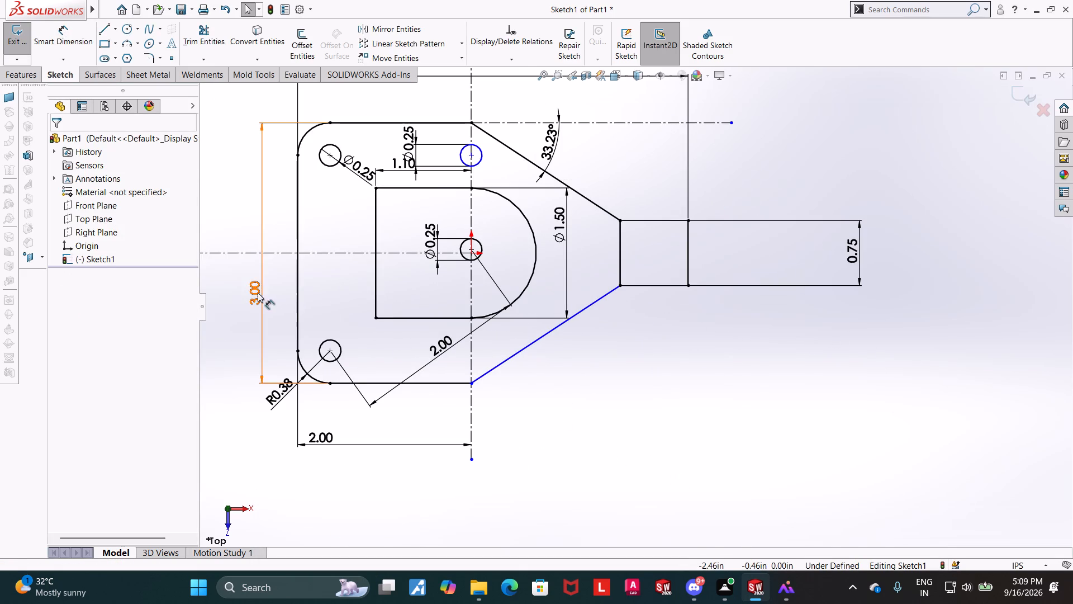
{"action": "left_click_drag", "start_coordinate": [258, 292], "coordinate": [278, 278]}
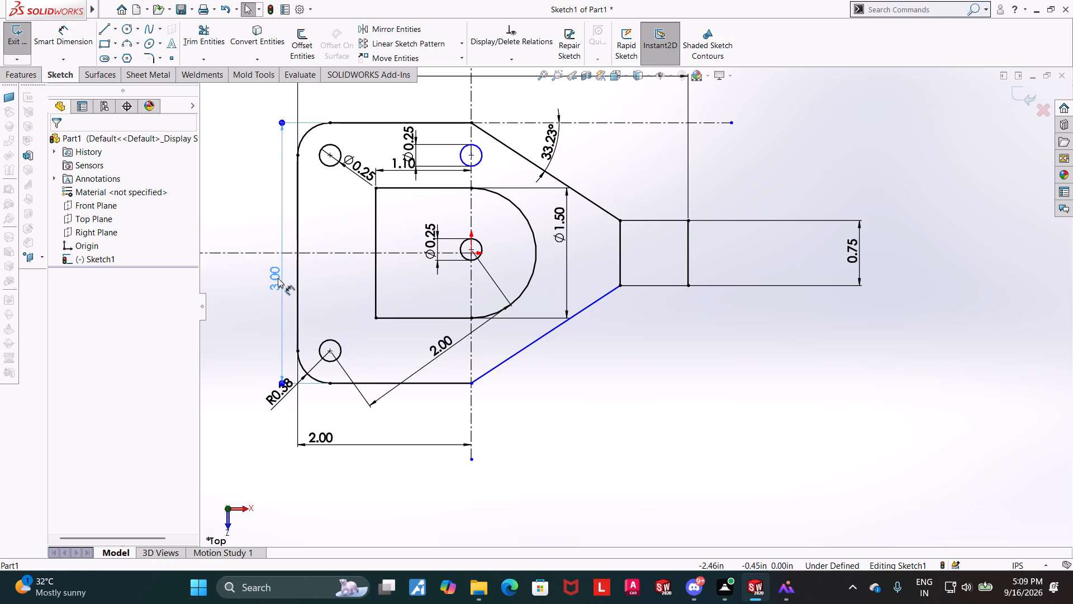
{"action": "left_click_drag", "start_coordinate": [278, 278], "coordinate": [277, 278]}
{"action": "left_click_drag", "start_coordinate": [323, 436], "coordinate": [346, 422]}
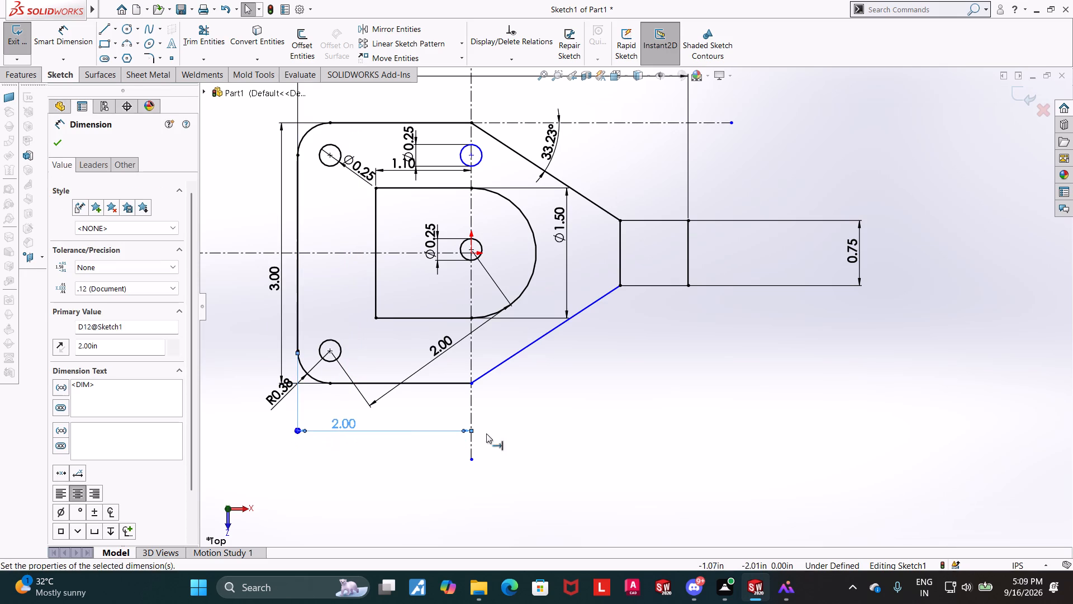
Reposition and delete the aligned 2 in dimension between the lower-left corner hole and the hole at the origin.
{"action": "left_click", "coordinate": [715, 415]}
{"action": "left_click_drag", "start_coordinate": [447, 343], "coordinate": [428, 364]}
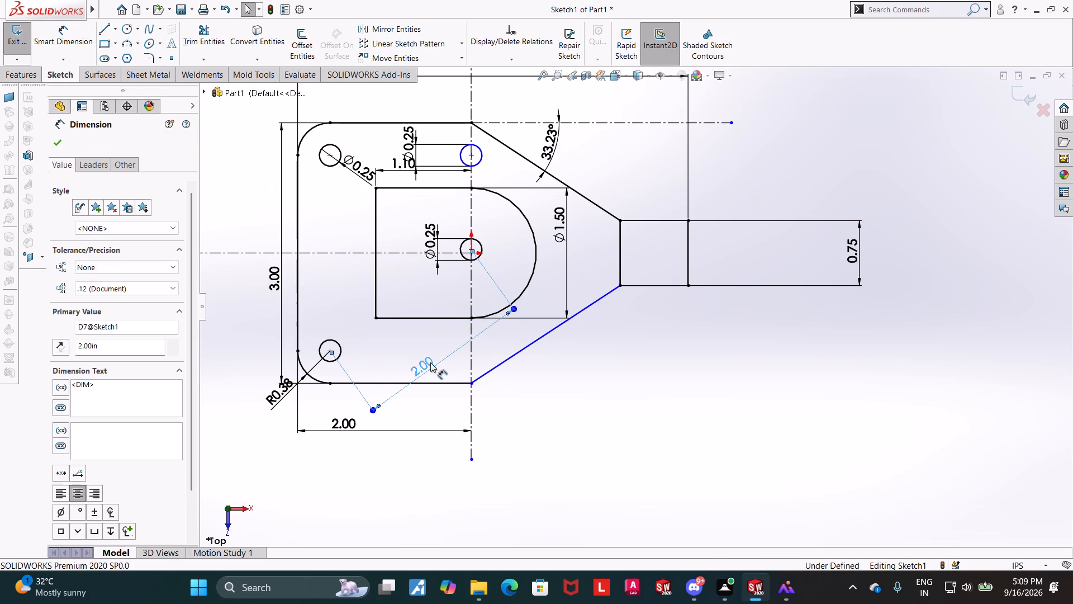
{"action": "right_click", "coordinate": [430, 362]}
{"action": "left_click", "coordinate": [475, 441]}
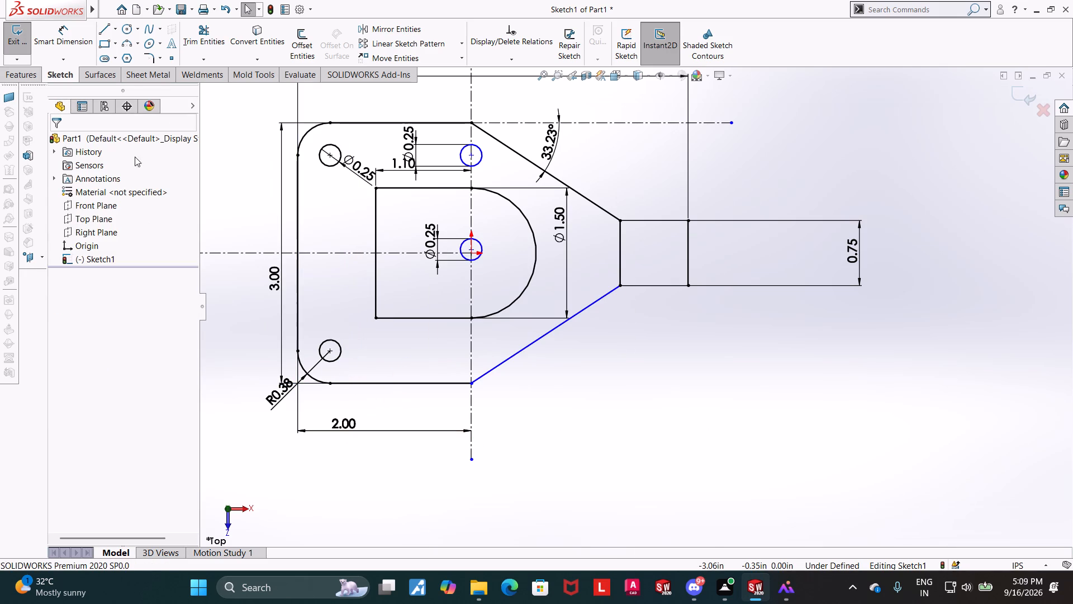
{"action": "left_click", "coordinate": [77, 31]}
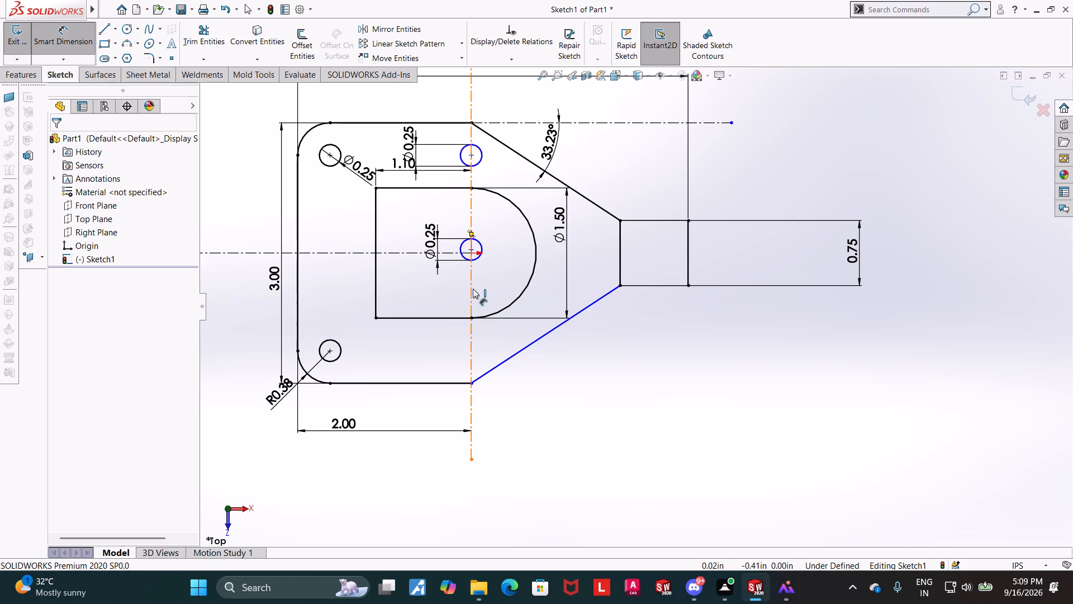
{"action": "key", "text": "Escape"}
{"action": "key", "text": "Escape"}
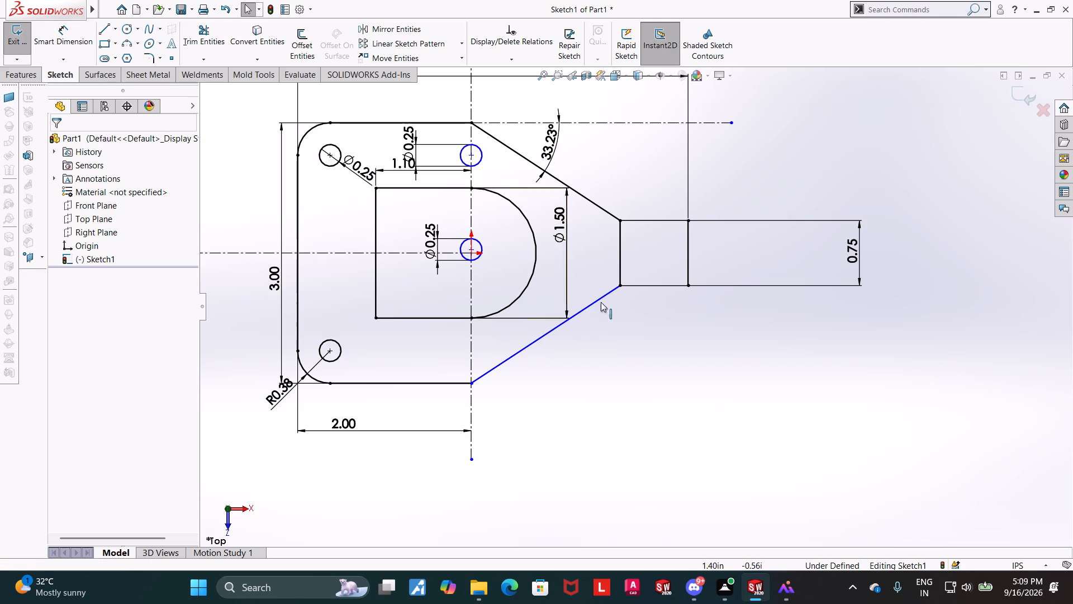
Undo the recent edits back past the aligned 2 in hole dimension and the 2 in dimension to the plate's left edge.
{"action": "key", "text": "ctrl+z"}
{"action": "key", "text": "ctrl+z"}
{"action": "key", "text": "ctrl+z"}
{"action": "key", "text": "ctrl+z"}
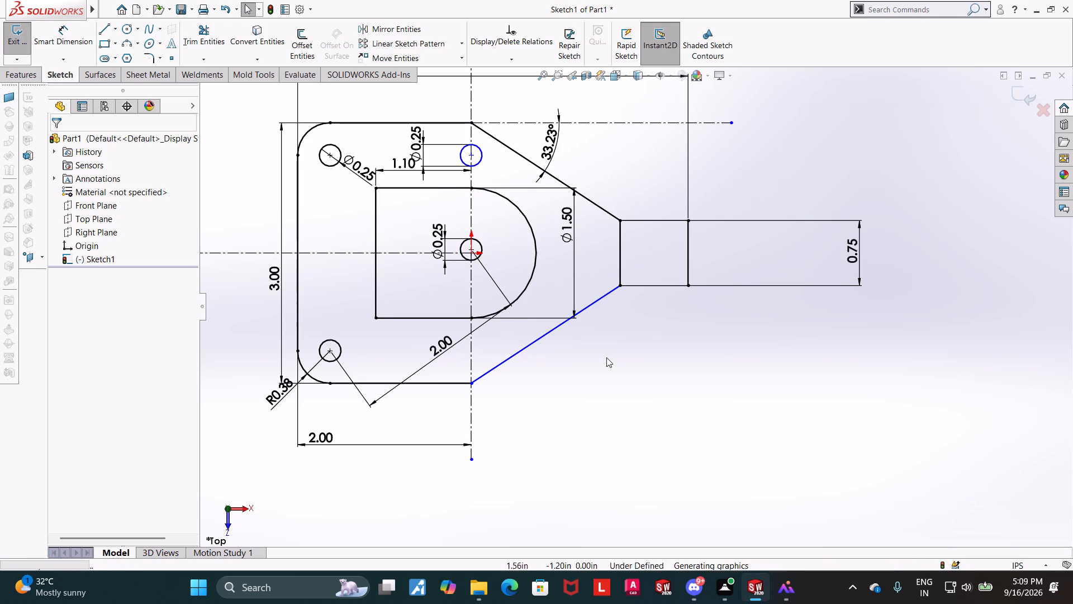
{"action": "key", "text": "ctrl+z"}
{"action": "key", "text": "ctrl+z"}
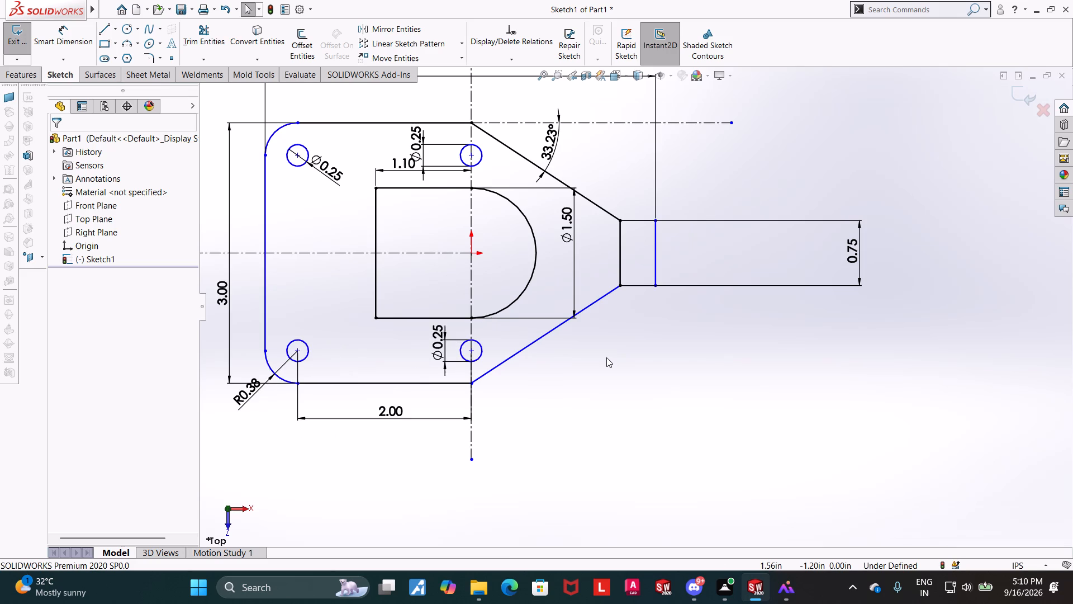
{"action": "scroll", "coordinate": [606, 357], "scroll_direction": "up", "scroll_amount": 3}
{"action": "key", "text": "Escape"}
{"action": "key", "text": "Escape"}
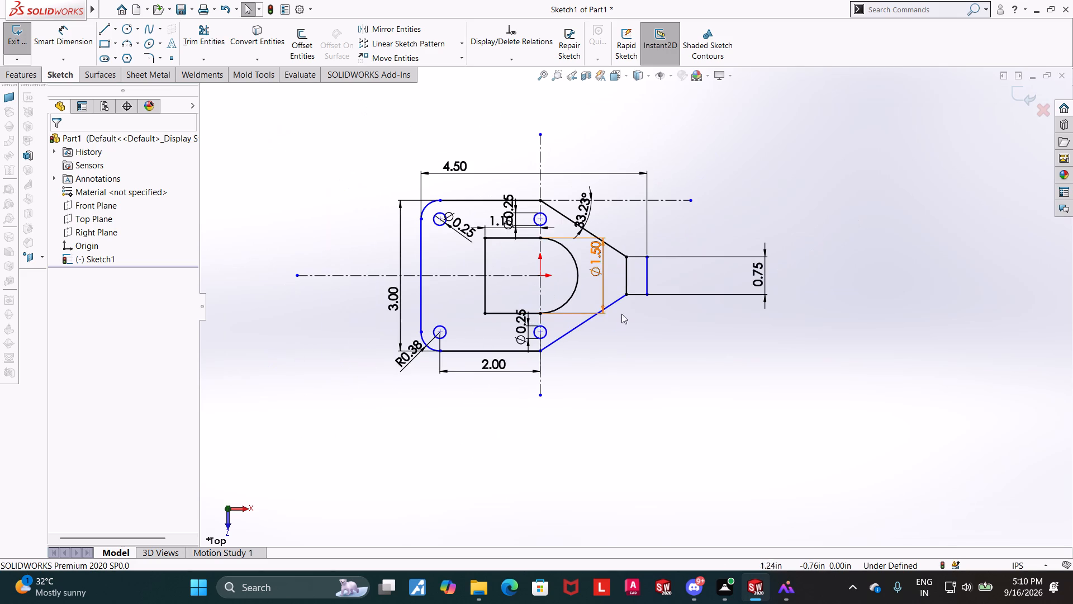
{"action": "scroll", "coordinate": [529, 250], "scroll_direction": "down", "scroll_amount": 4}
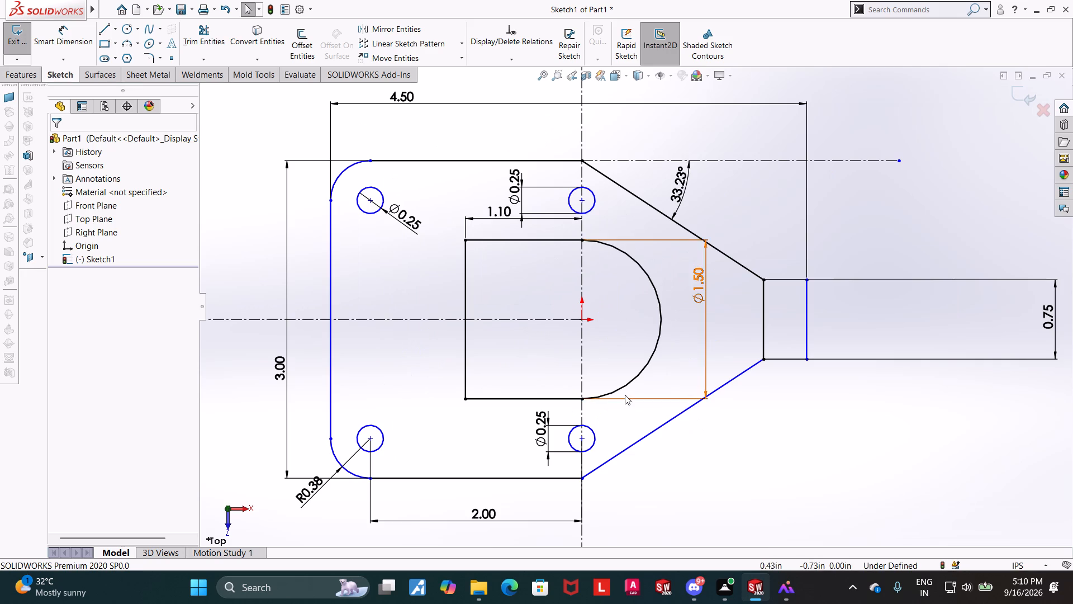
{"action": "left_click", "coordinate": [746, 489]}
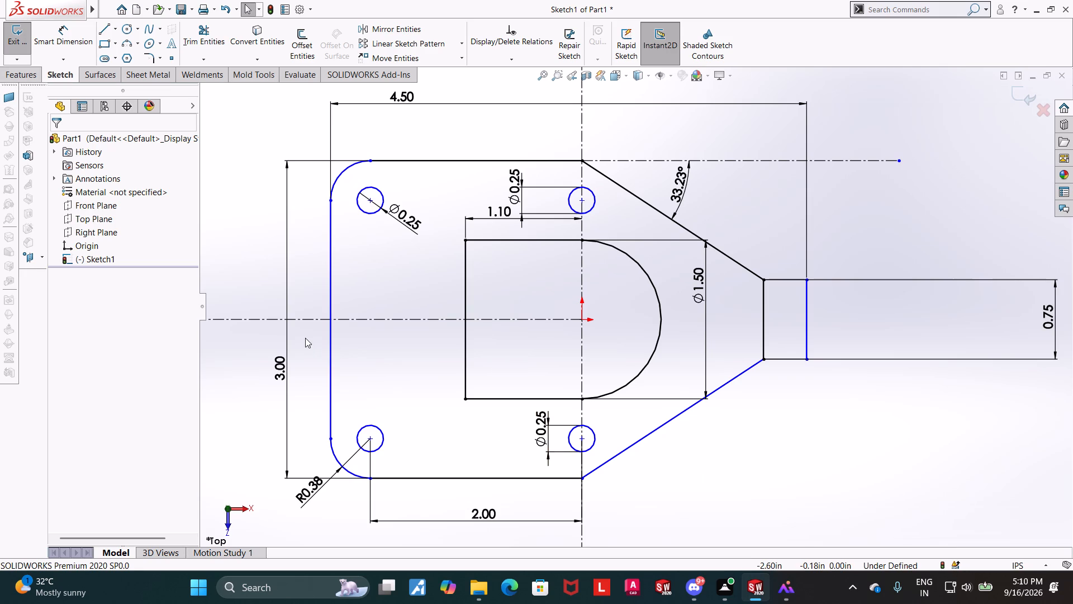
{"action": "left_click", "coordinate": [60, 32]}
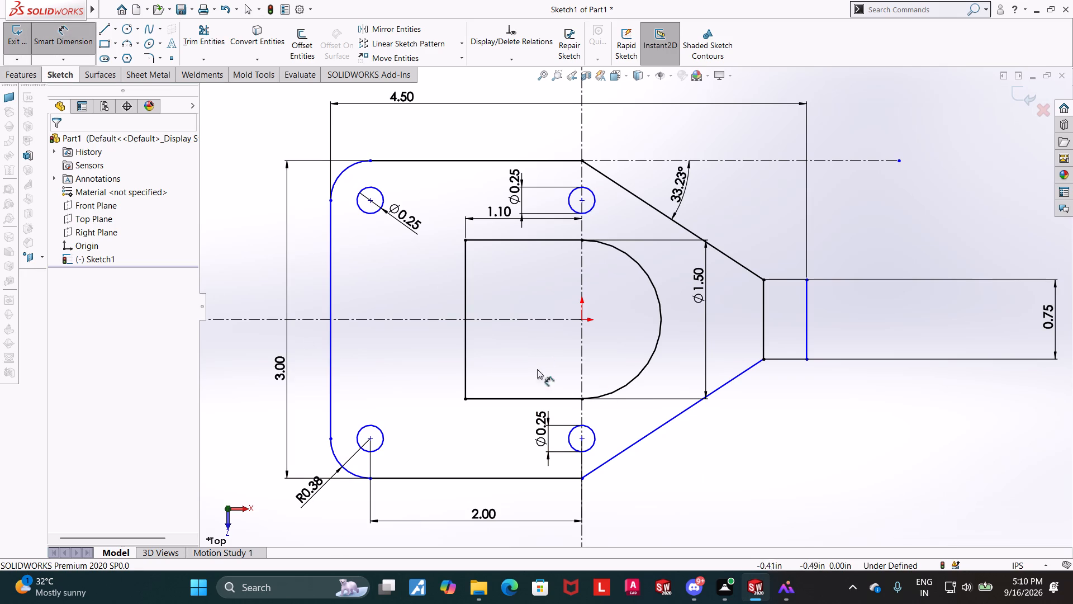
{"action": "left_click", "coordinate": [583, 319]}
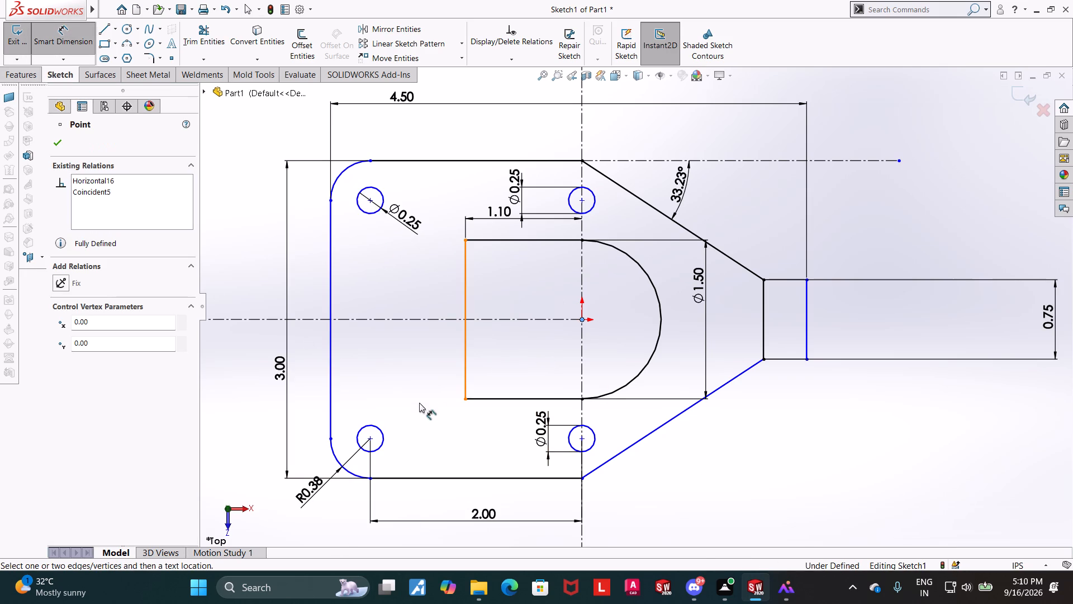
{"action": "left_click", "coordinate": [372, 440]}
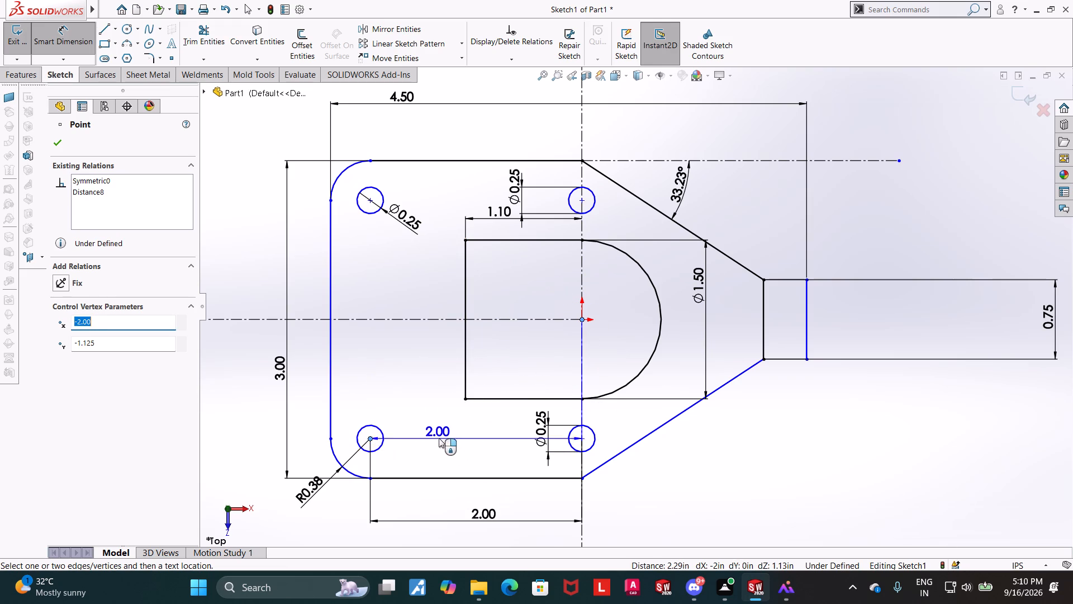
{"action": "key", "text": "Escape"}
Dimension the vertical distance from the origin to the lower hole on the vertical centerline as 1.125 in.
{"action": "left_click", "coordinate": [62, 42]}
{"action": "left_click", "coordinate": [68, 40]}
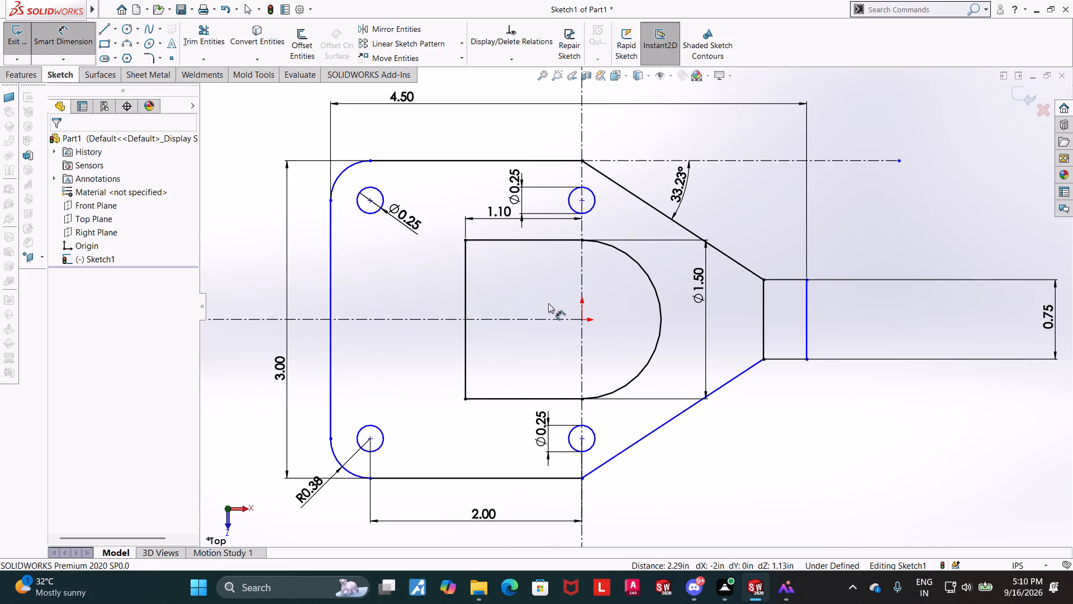
{"action": "left_click", "coordinate": [581, 319]}
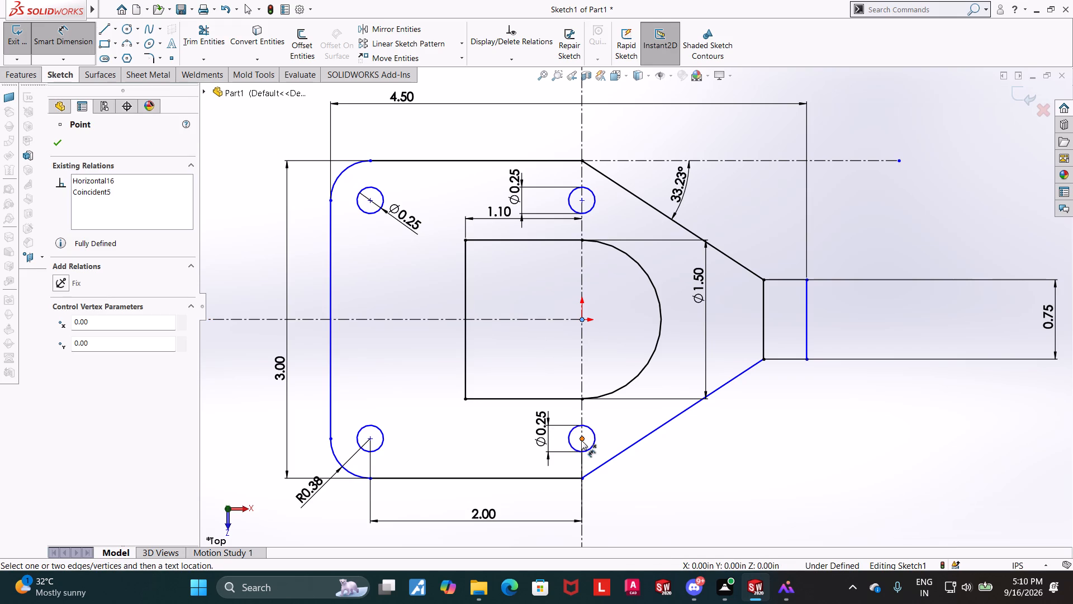
{"action": "left_click", "coordinate": [581, 440]}
{"action": "left_click", "coordinate": [305, 421]}
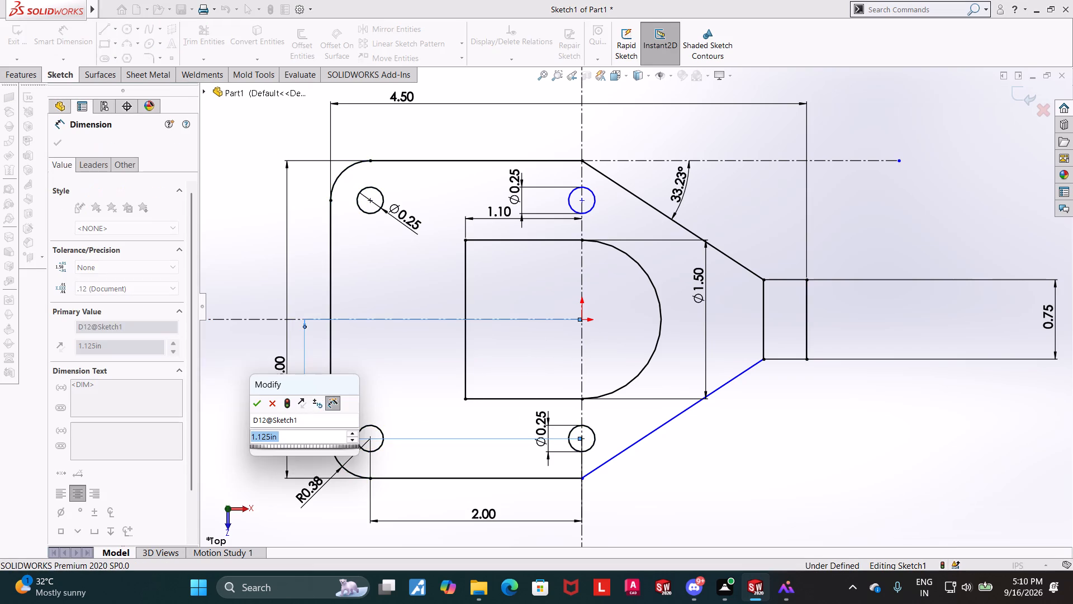
{"action": "left_click", "coordinate": [253, 410]}
{"action": "left_click", "coordinate": [230, 393]}
{"action": "scroll", "coordinate": [283, 325], "scroll_direction": "up", "scroll_amount": 2}
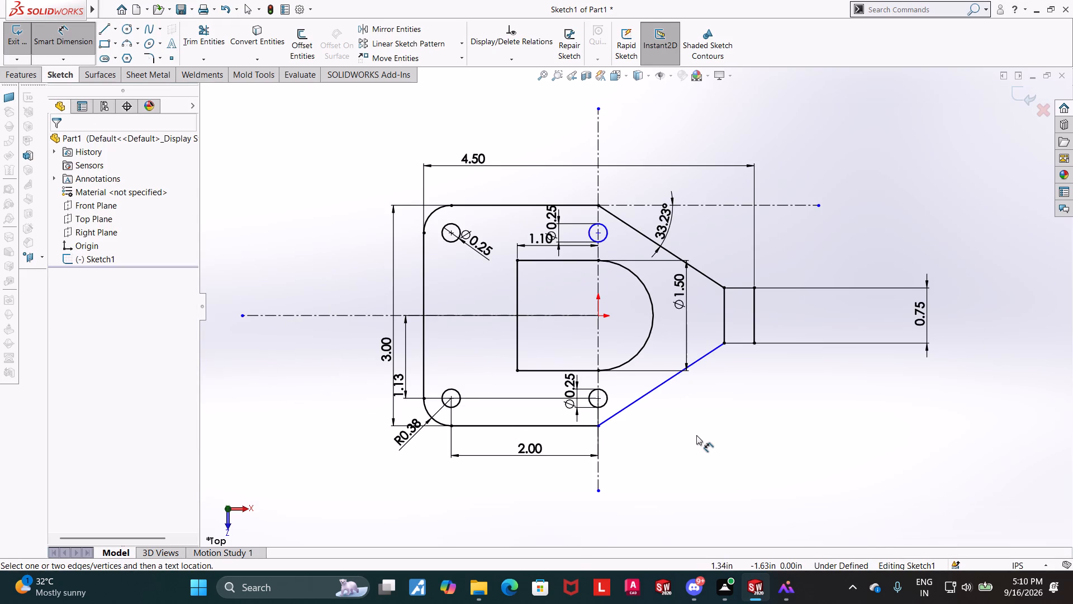
Set the angle between the nose's upper slanted line and the horizontal construction line to 60 degrees.
{"action": "scroll", "coordinate": [696, 435], "scroll_direction": "down", "scroll_amount": 1}
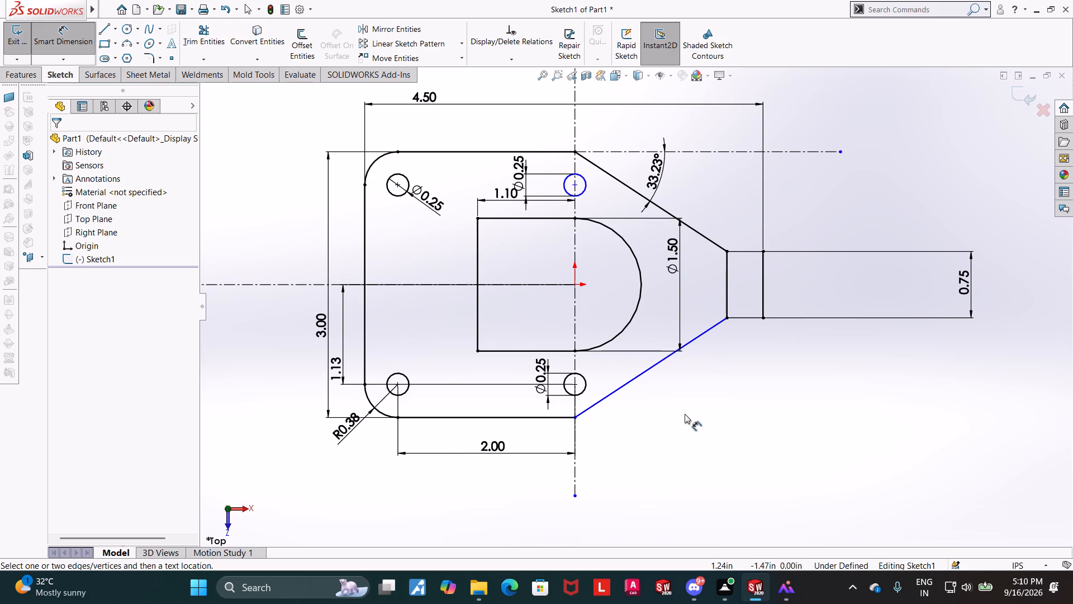
{"action": "double_click", "coordinate": [662, 176]}
{"action": "left_click_drag", "start_coordinate": [681, 174], "coordinate": [666, 172]}
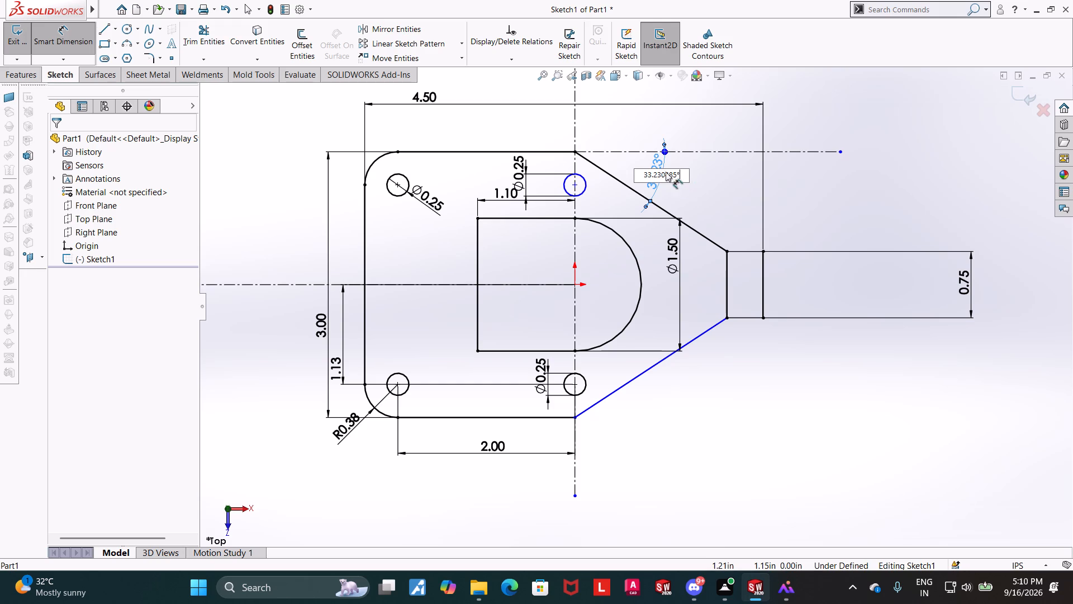
{"action": "left_click_drag", "start_coordinate": [666, 172], "coordinate": [630, 174]}
{"action": "type", "text": "60"}
{"action": "key", "text": "Return"}
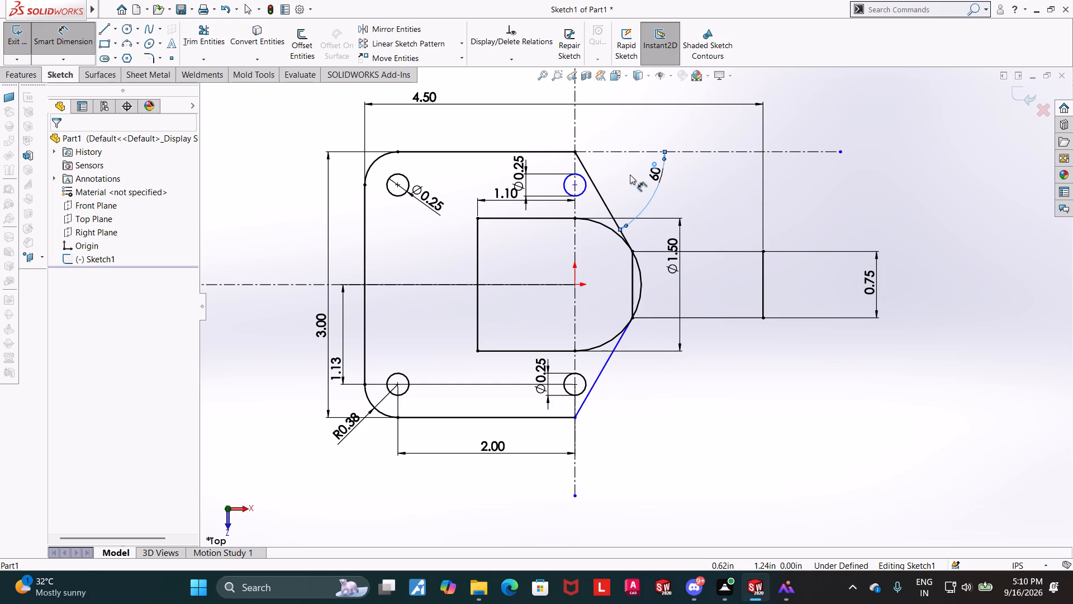
Draw a horizontal centerline about 3.93 in long outward from the plate's lower corner where the nose taper begins.
{"action": "scroll", "coordinate": [688, 289], "scroll_direction": "down", "scroll_amount": 3}
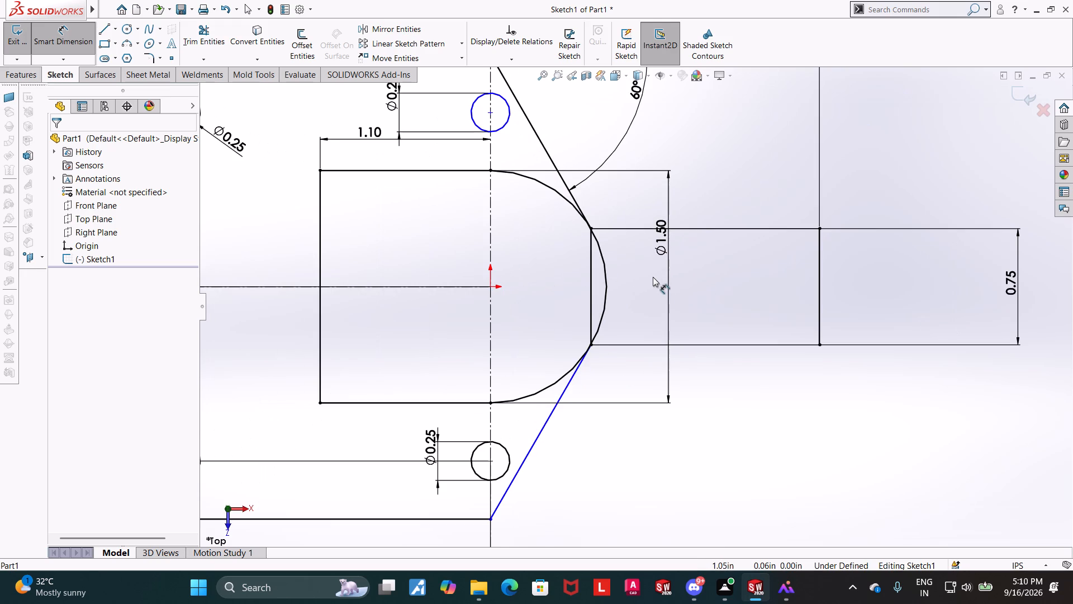
{"action": "scroll", "coordinate": [653, 277], "scroll_direction": "up", "scroll_amount": 2}
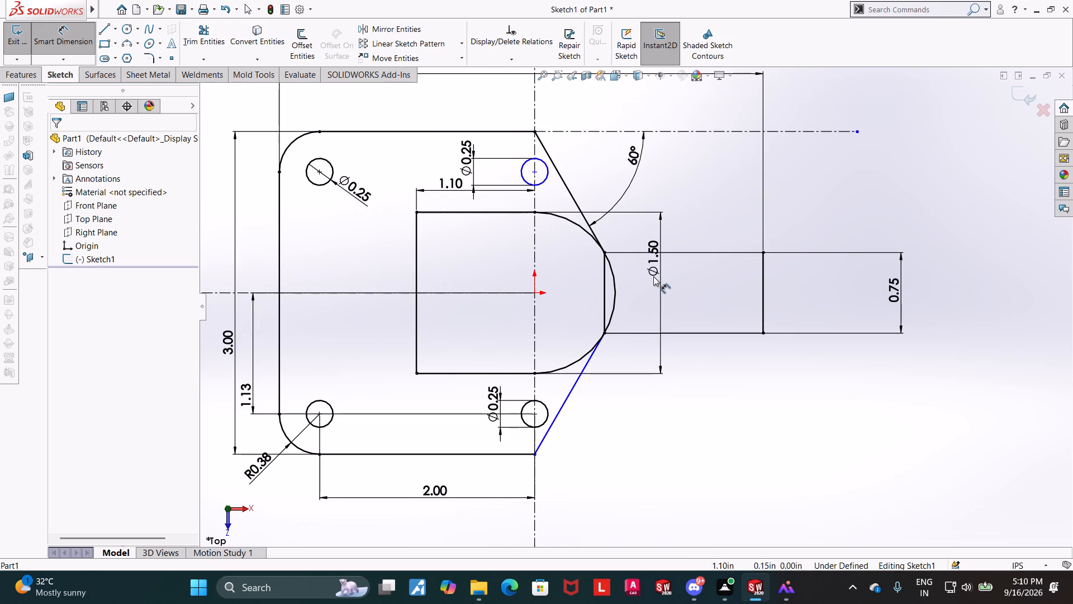
{"action": "left_click", "coordinate": [114, 29]}
{"action": "left_click", "coordinate": [123, 59]}
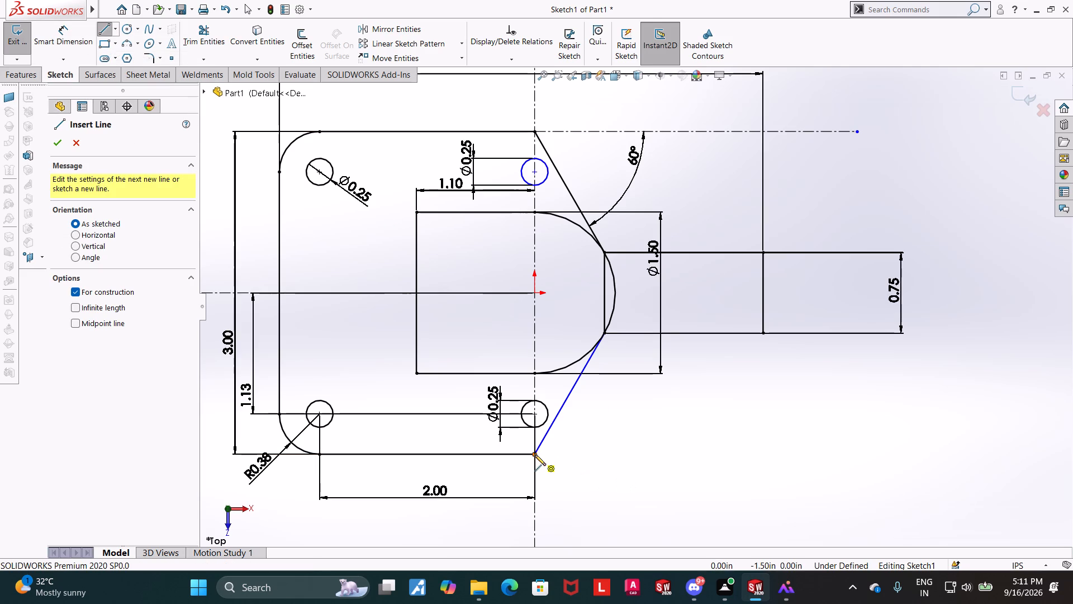
{"action": "left_click", "coordinate": [535, 455]}
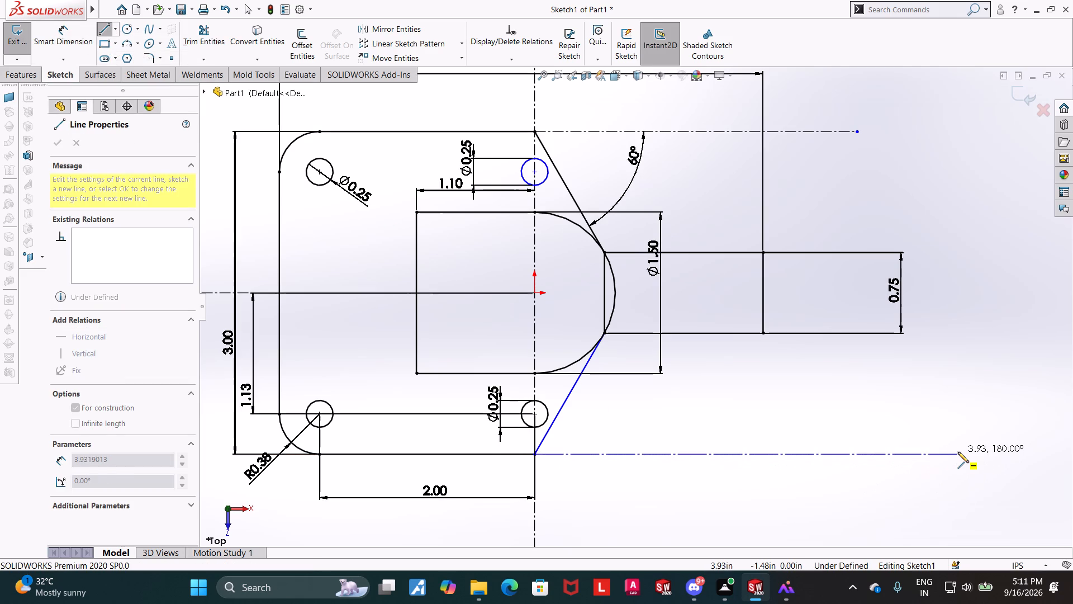
{"action": "left_click", "coordinate": [958, 452]}
{"action": "key", "text": "Escape"}
{"action": "key", "text": "Escape"}
{"action": "key", "text": "Escape"}
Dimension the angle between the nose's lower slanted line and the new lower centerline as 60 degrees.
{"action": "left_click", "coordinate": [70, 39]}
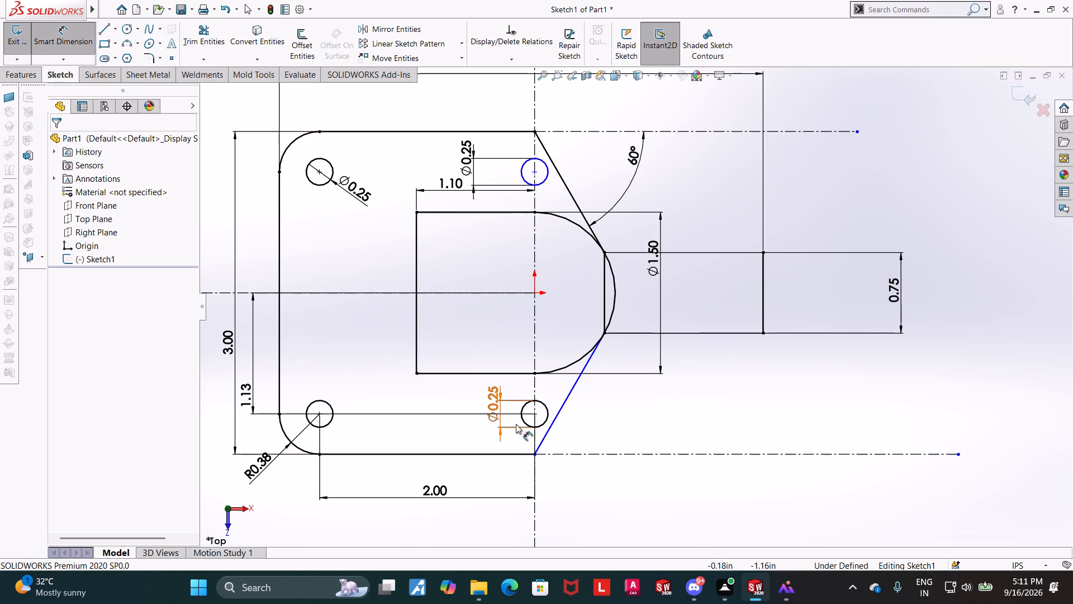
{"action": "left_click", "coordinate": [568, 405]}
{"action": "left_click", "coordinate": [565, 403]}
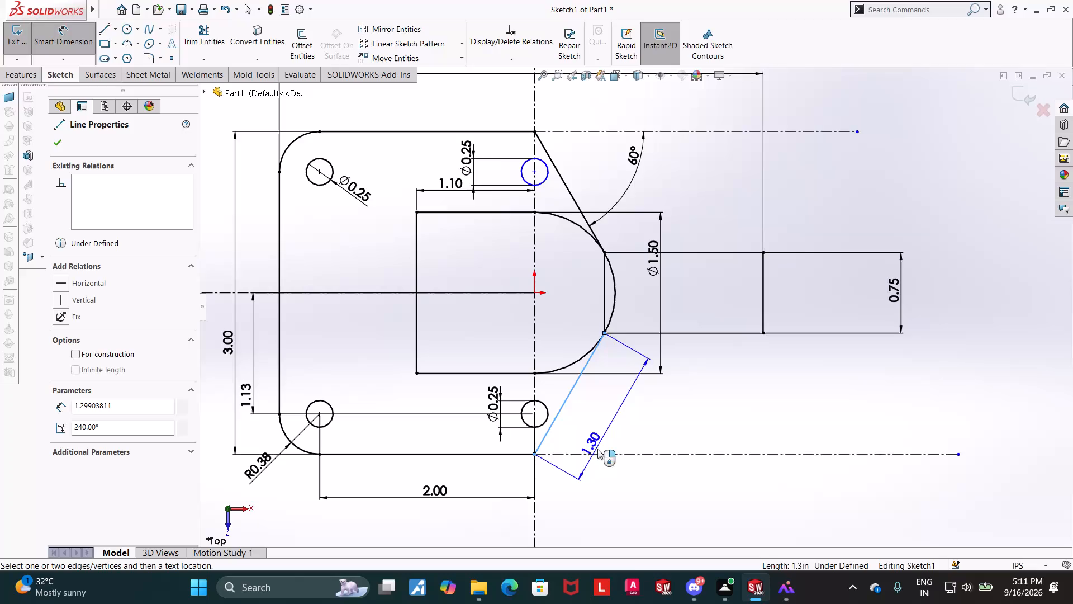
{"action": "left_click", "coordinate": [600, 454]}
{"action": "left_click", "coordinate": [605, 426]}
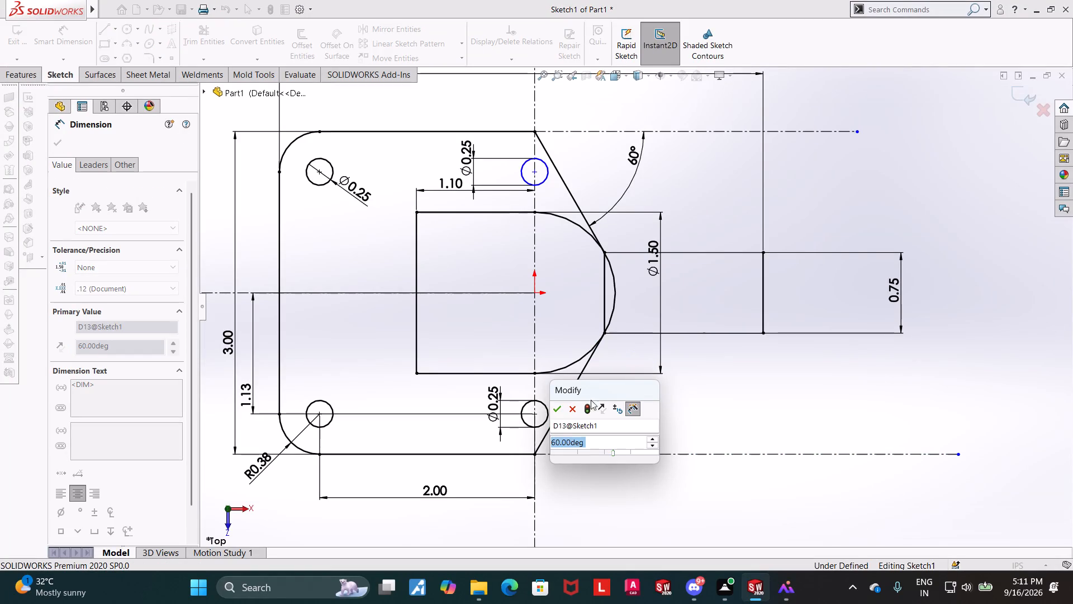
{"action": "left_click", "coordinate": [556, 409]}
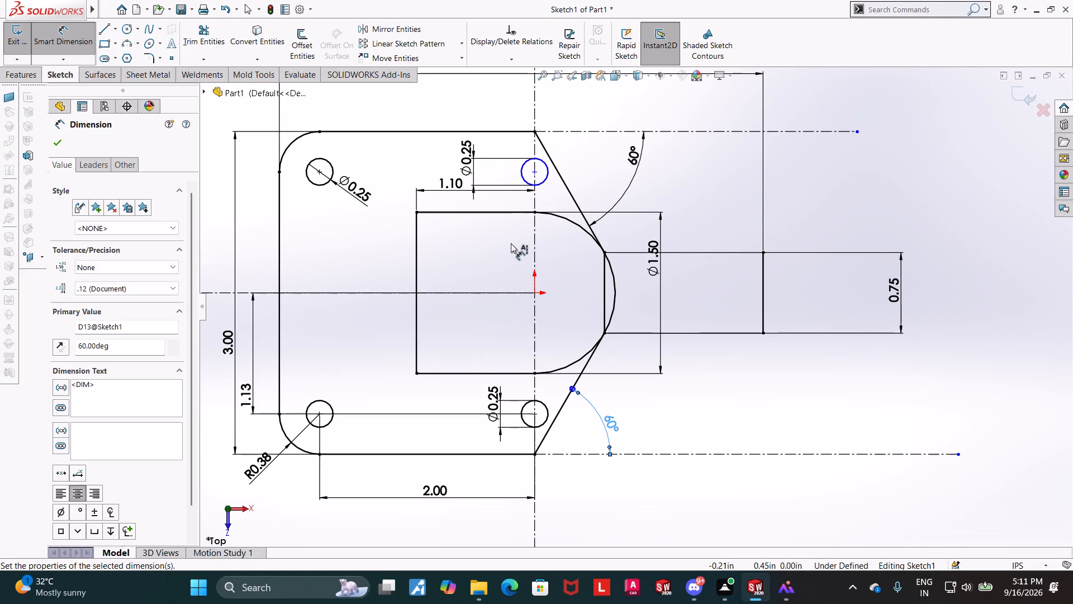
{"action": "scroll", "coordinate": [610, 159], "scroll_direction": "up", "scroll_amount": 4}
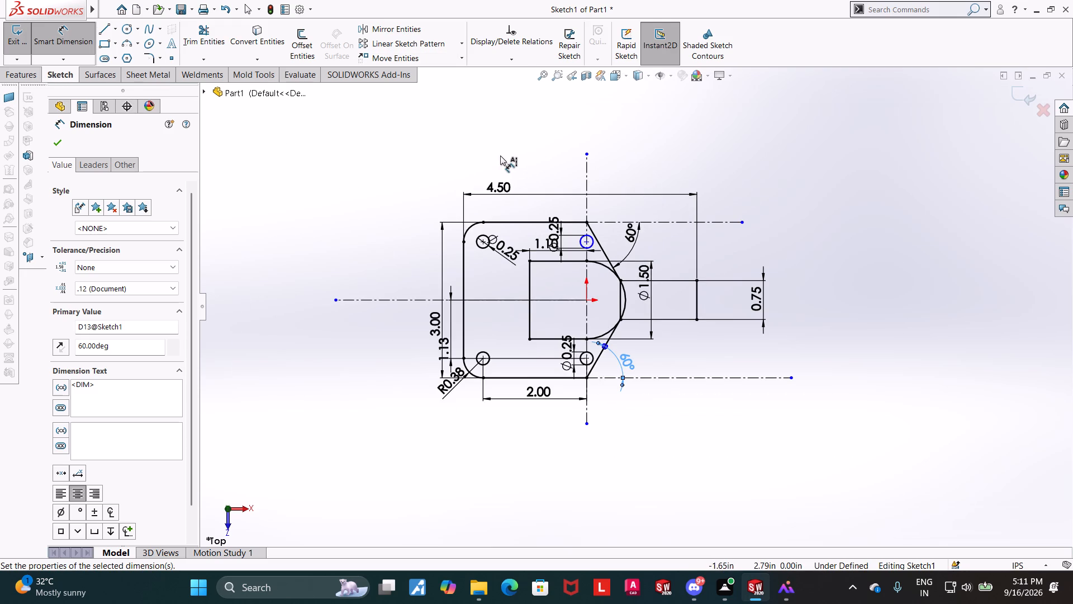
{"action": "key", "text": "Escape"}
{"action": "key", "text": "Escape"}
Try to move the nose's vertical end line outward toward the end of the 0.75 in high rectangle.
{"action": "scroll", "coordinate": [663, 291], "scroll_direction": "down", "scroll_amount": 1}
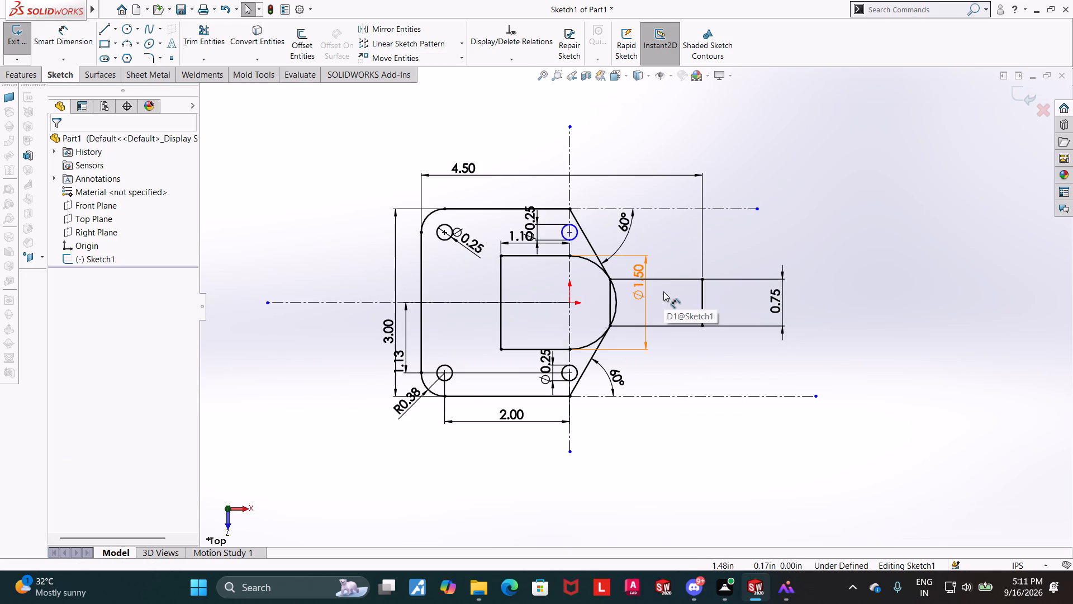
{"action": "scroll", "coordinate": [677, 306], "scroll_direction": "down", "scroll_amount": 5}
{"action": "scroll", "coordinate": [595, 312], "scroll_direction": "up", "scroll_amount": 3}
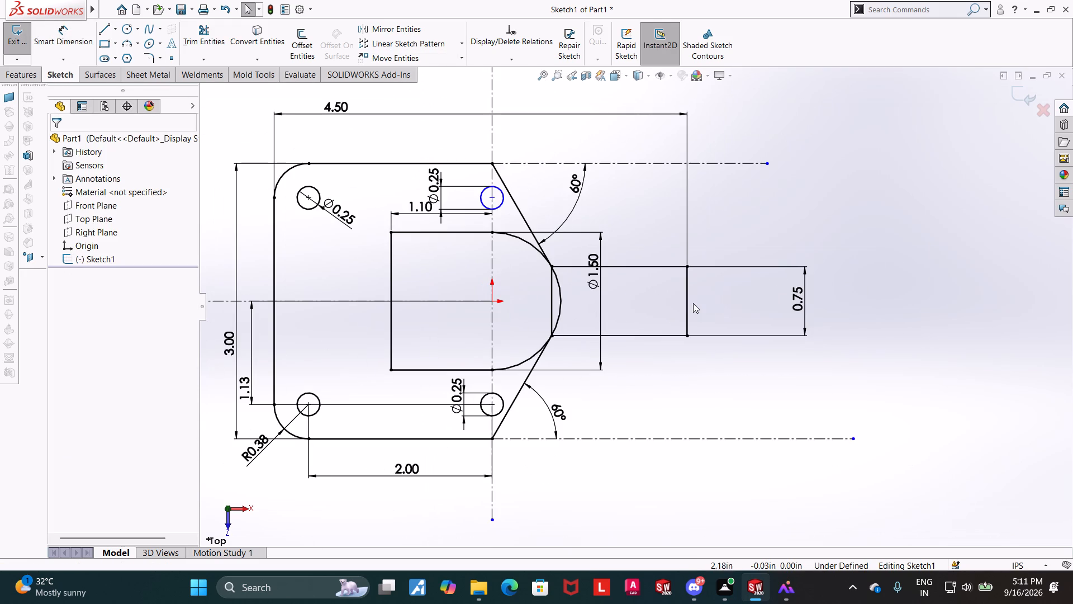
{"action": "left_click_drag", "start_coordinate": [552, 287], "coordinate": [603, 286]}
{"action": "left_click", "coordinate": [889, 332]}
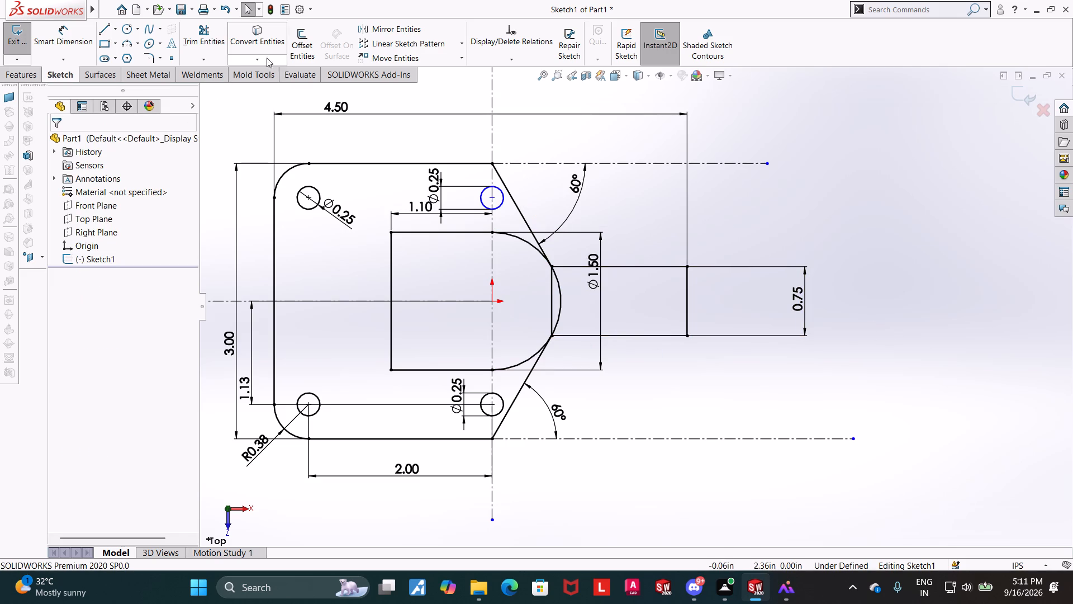
Trim away both slanted nose lines and the vertical line joining them at the inner end of the 0.75 in high rectangle.
{"action": "left_click", "coordinate": [208, 36]}
{"action": "left_click_drag", "start_coordinate": [542, 194], "coordinate": [511, 222]}
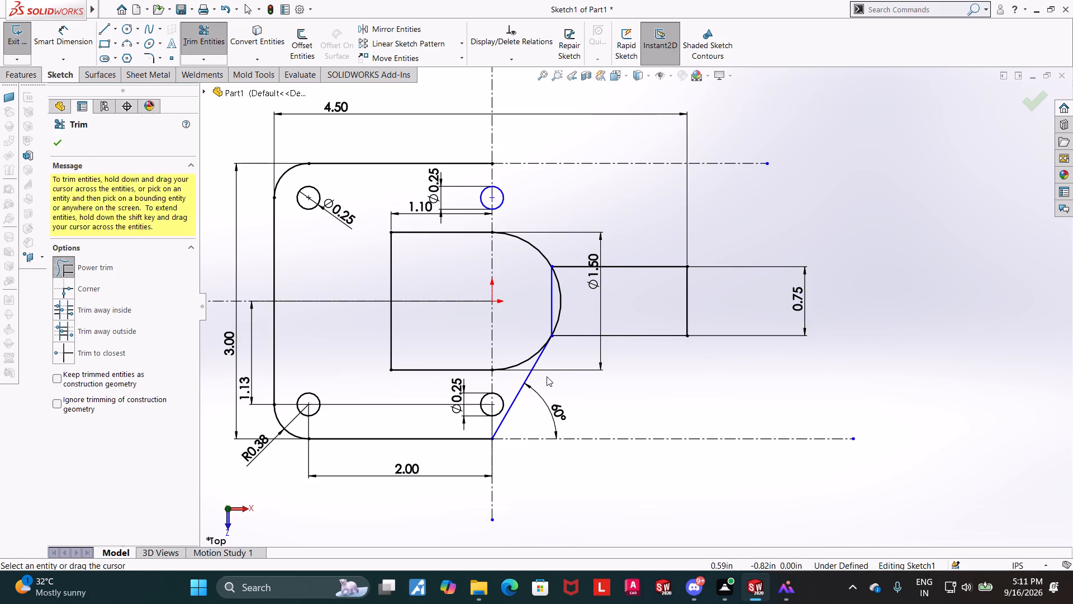
{"action": "left_click_drag", "start_coordinate": [547, 376], "coordinate": [534, 374]}
{"action": "left_click", "coordinate": [546, 384]}
{"action": "left_click_drag", "start_coordinate": [525, 408], "coordinate": [510, 393]}
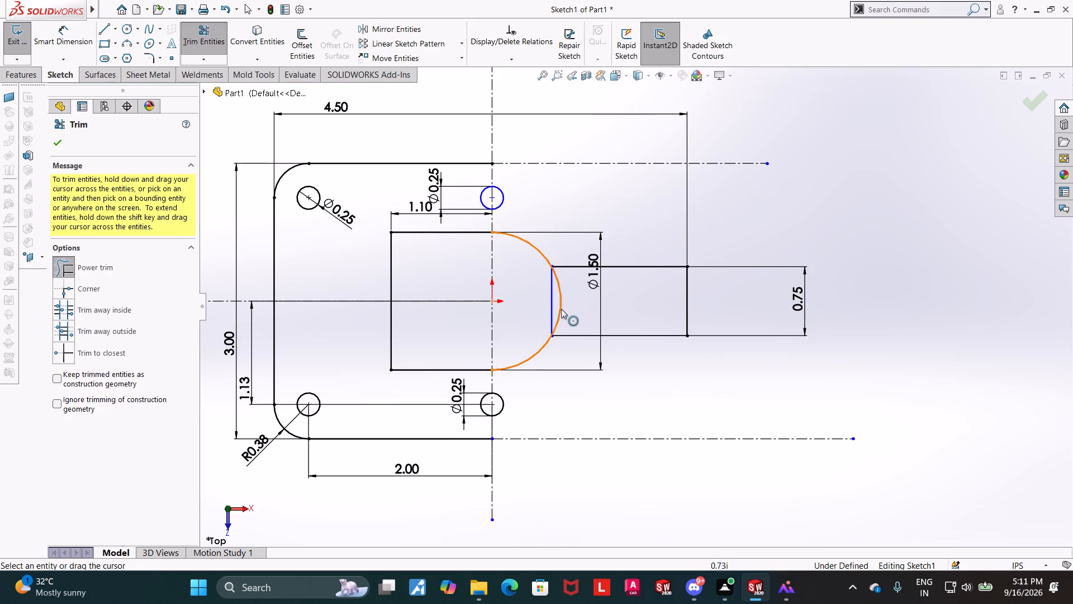
{"action": "scroll", "coordinate": [557, 306], "scroll_direction": "down", "scroll_amount": 5}
{"action": "left_click_drag", "start_coordinate": [578, 294], "coordinate": [529, 295]}
{"action": "scroll", "coordinate": [609, 310], "scroll_direction": "up", "scroll_amount": 8}
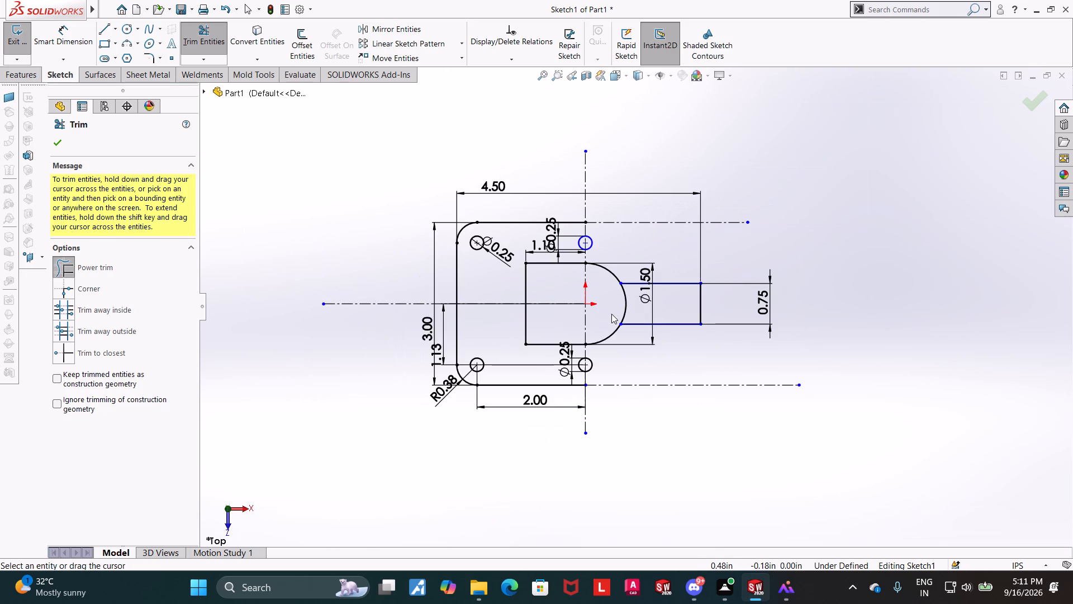
{"action": "key", "text": "Escape"}
{"action": "key", "text": "Escape"}
{"action": "key", "text": "Escape"}
{"action": "key", "text": "Escape"}
{"action": "key", "text": "Escape"}
{"action": "key", "text": "Escape"}
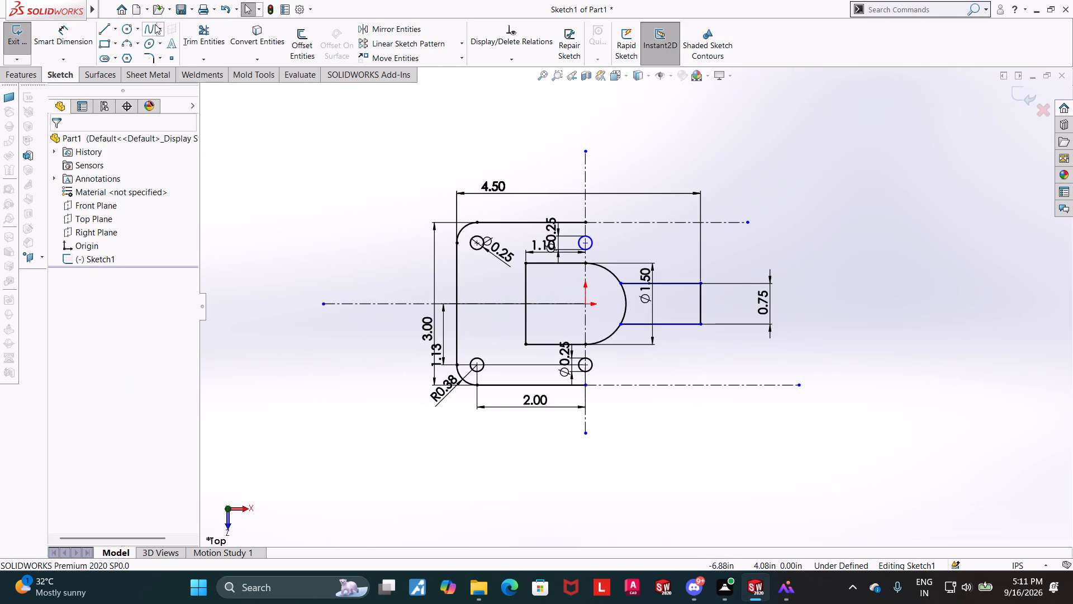
Draw a circle about 0.75 in in diameter concentric with the upper hole on the vertical centerline, reaching the plate's upper edge.
{"action": "left_click", "coordinate": [128, 27]}
{"action": "left_click", "coordinate": [586, 242]}
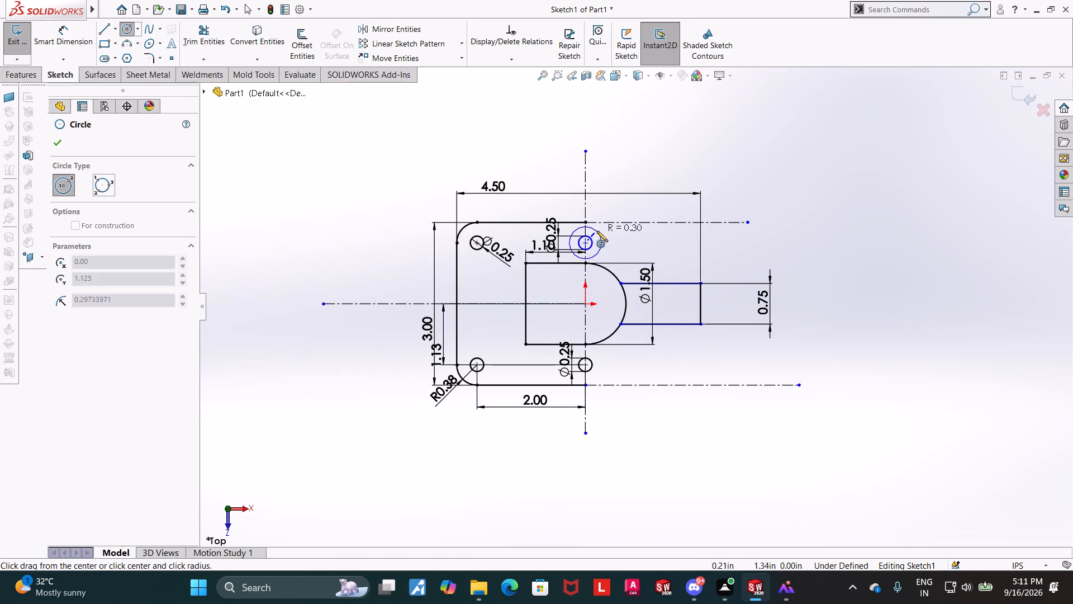
{"action": "left_click", "coordinate": [587, 221]}
{"action": "key", "text": "Escape"}
{"action": "key", "text": "Escape"}
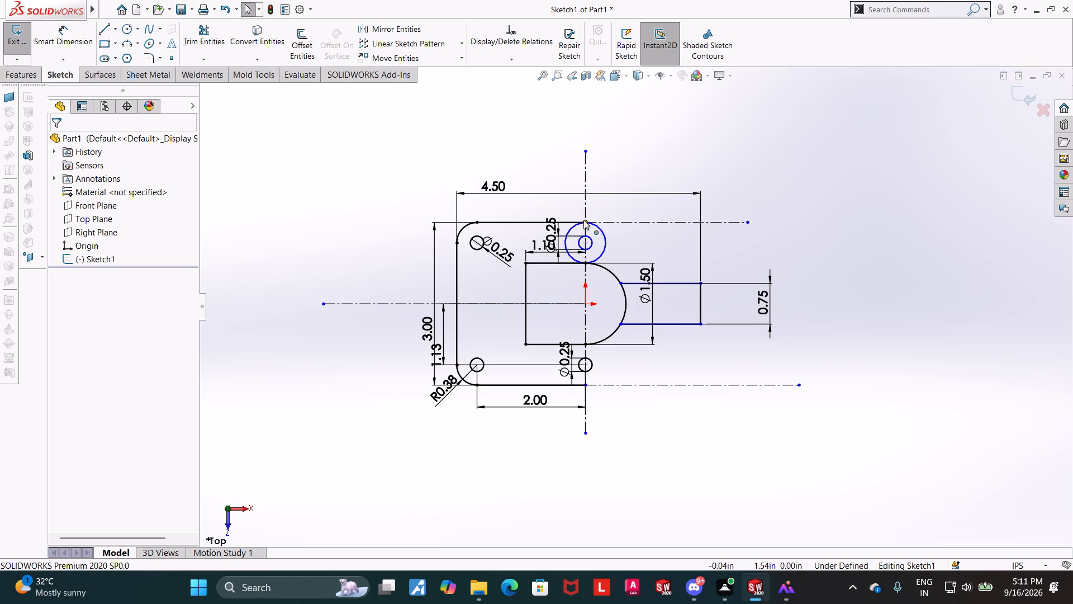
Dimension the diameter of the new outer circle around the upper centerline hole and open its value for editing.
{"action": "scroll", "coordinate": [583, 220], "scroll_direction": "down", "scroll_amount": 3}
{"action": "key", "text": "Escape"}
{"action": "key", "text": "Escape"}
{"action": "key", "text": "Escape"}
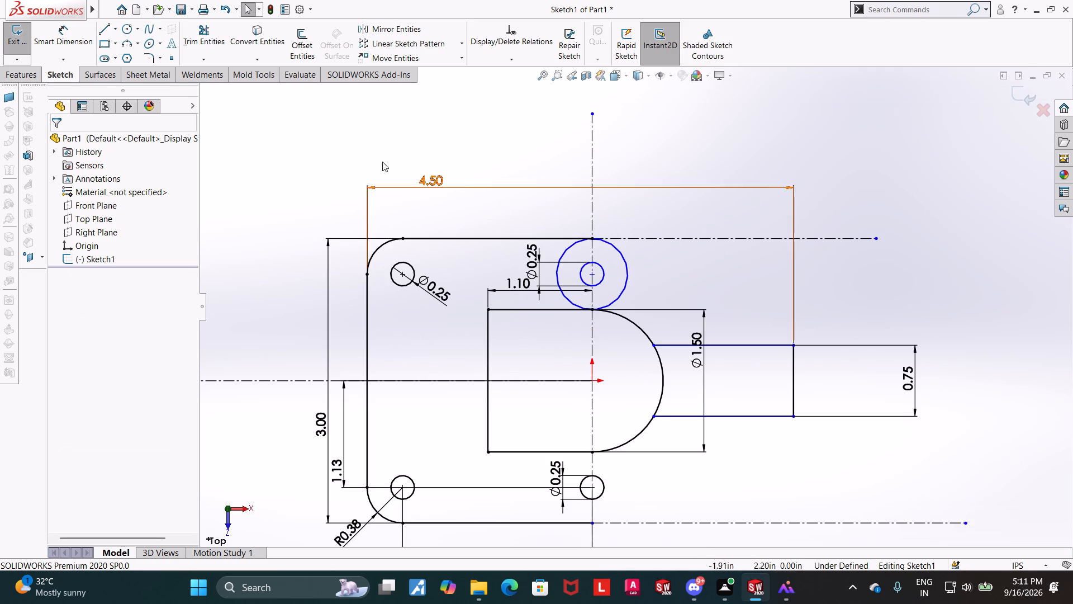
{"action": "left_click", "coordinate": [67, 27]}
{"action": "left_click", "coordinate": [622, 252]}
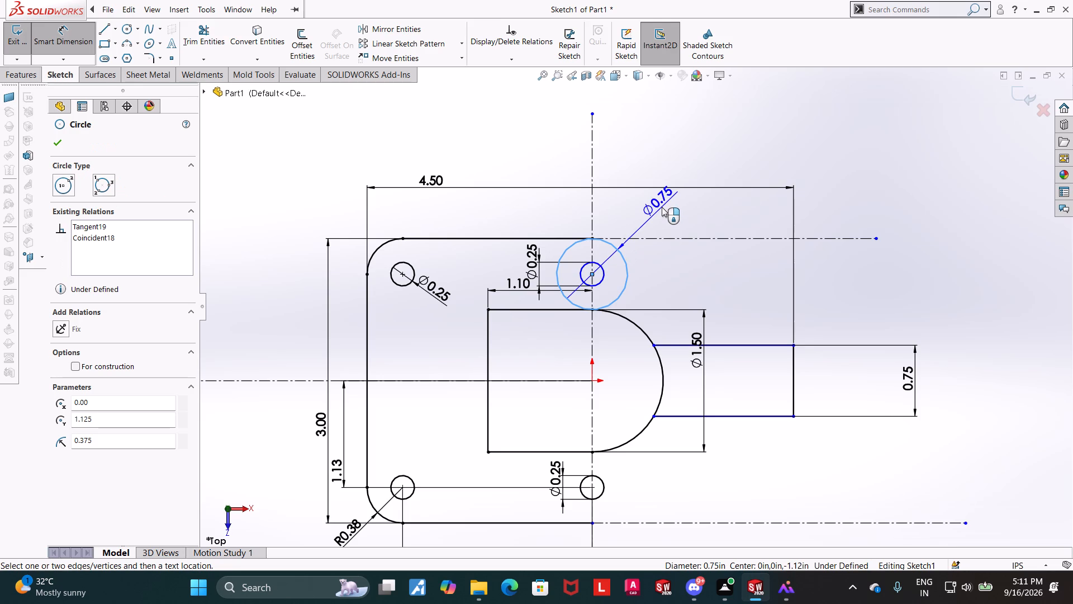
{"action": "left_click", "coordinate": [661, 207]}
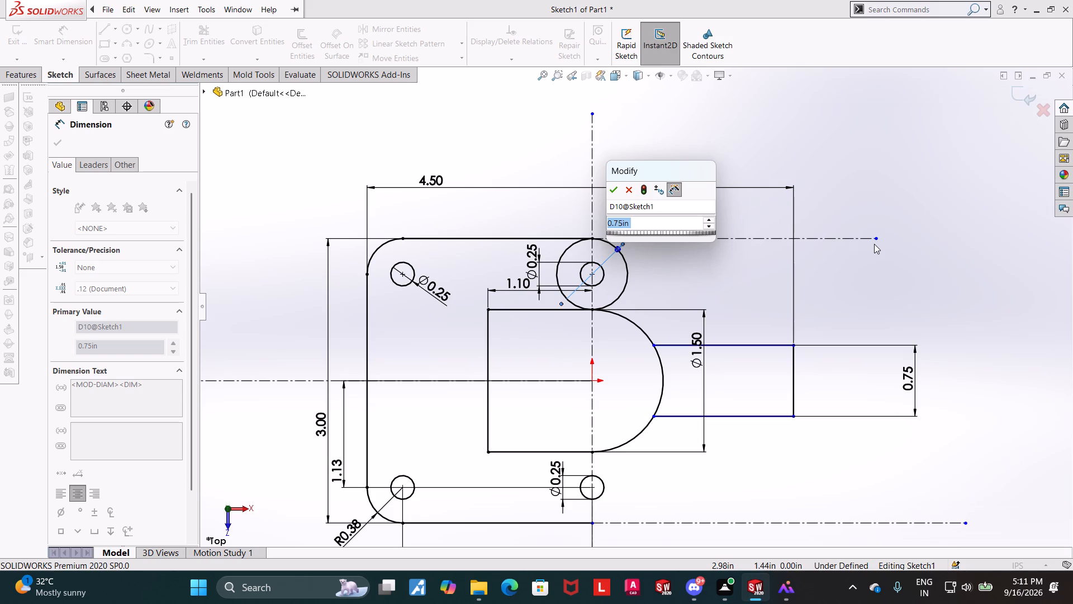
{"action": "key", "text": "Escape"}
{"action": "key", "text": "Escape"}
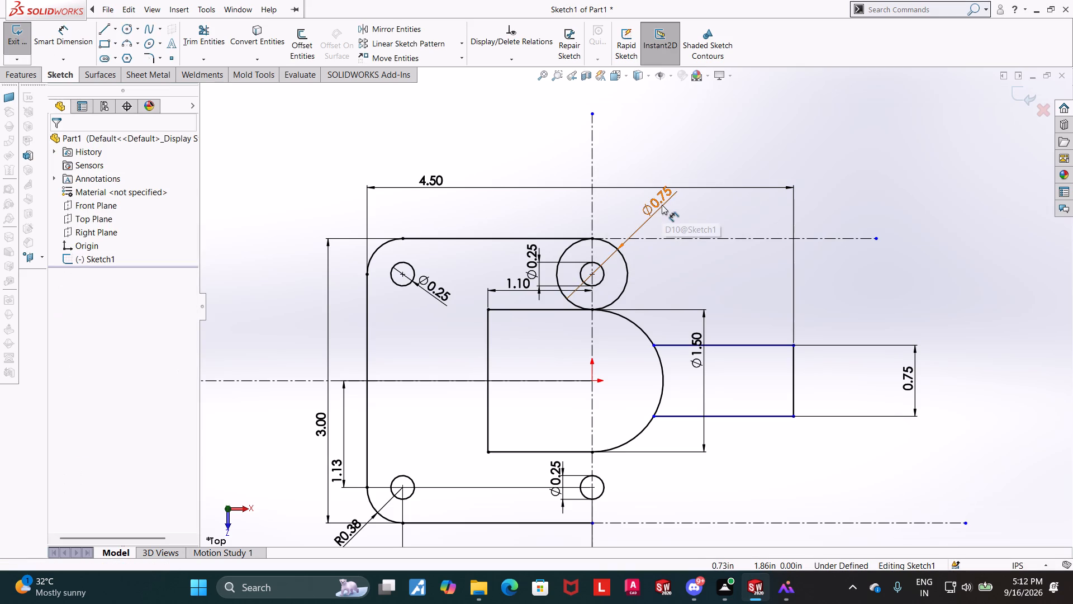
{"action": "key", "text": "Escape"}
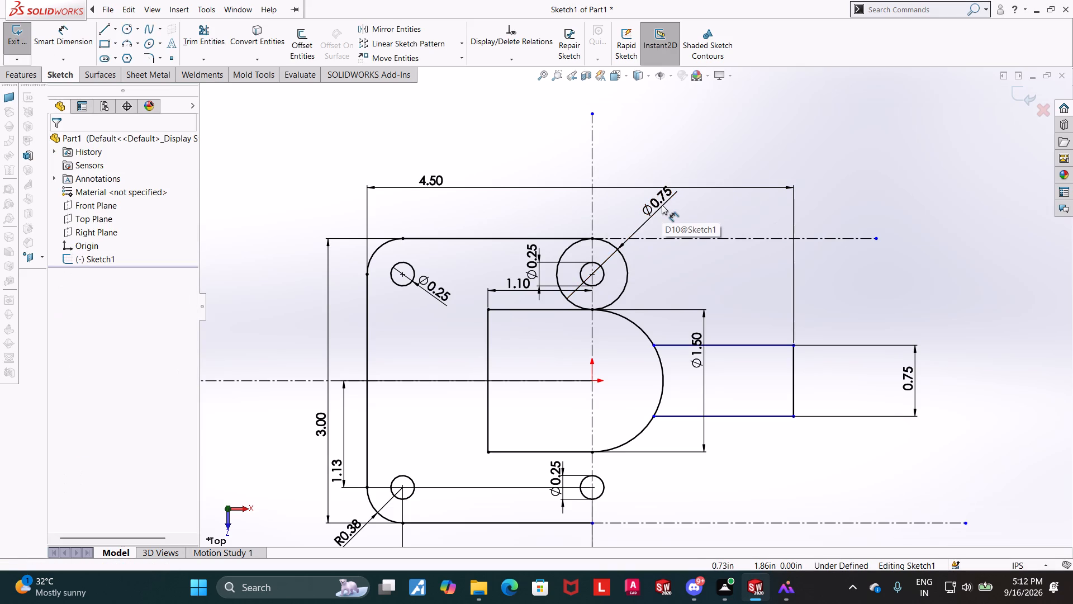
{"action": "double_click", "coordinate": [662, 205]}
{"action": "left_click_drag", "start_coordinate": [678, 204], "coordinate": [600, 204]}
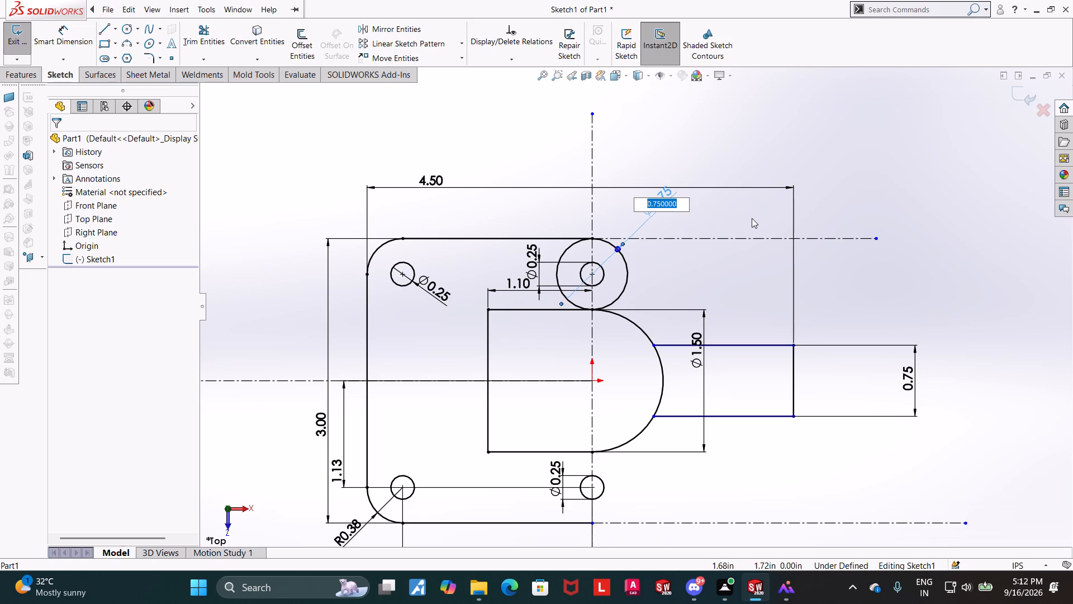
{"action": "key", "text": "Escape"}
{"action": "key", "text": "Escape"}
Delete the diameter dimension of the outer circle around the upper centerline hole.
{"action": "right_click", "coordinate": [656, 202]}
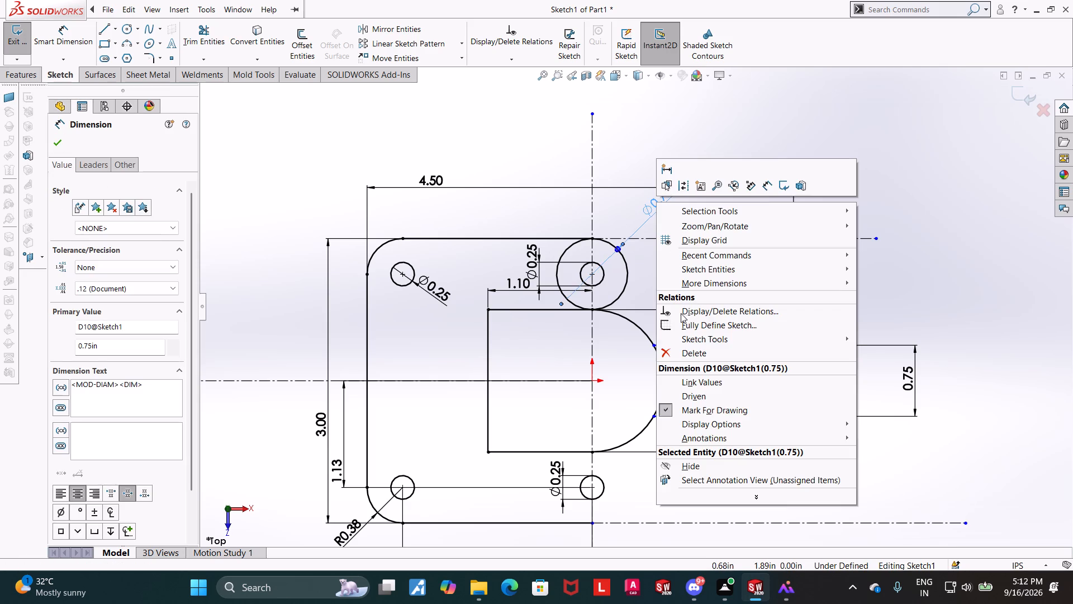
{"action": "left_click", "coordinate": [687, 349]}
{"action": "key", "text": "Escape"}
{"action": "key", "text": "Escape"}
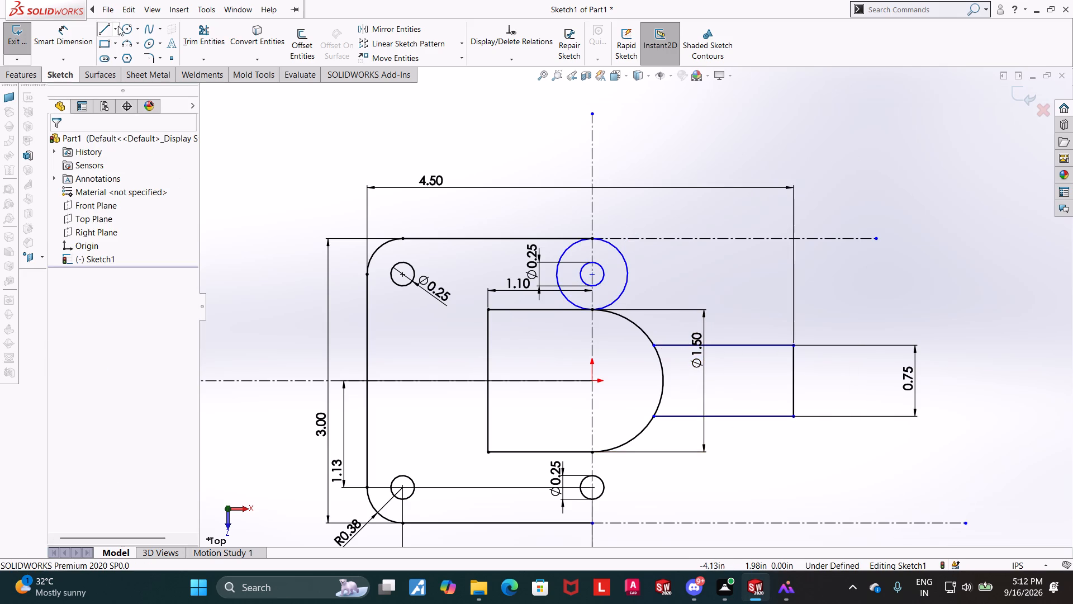
Draw a circle concentric with the lower hole on the vertical centerline, reaching the lower edge of the D-shaped cutout.
{"action": "left_click", "coordinate": [130, 27]}
{"action": "left_click", "coordinate": [590, 488]}
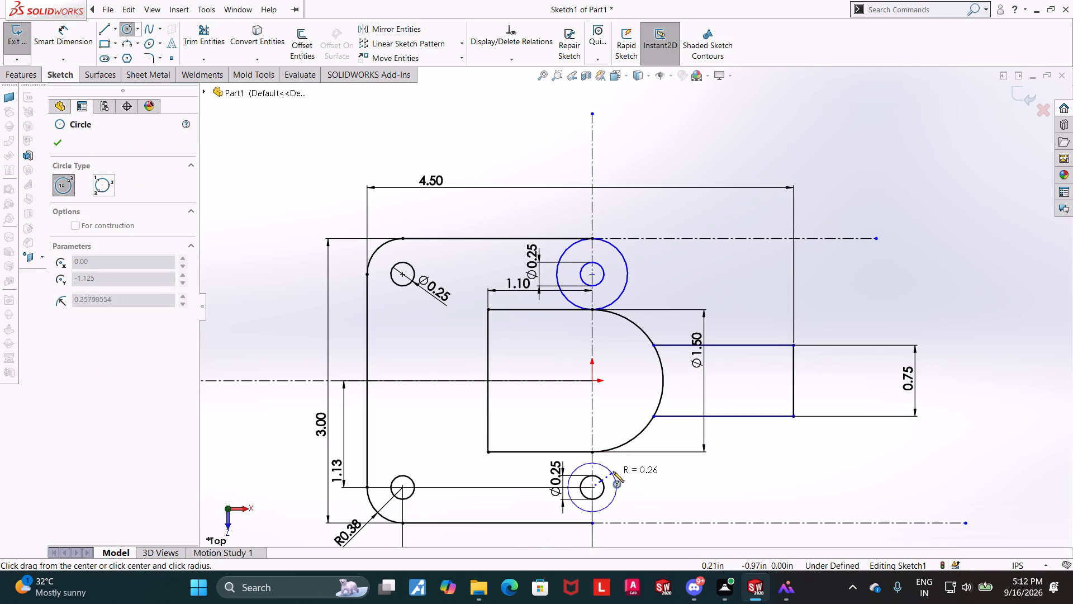
{"action": "left_click", "coordinate": [594, 452]}
{"action": "key", "text": "Escape"}
{"action": "key", "text": "Escape"}
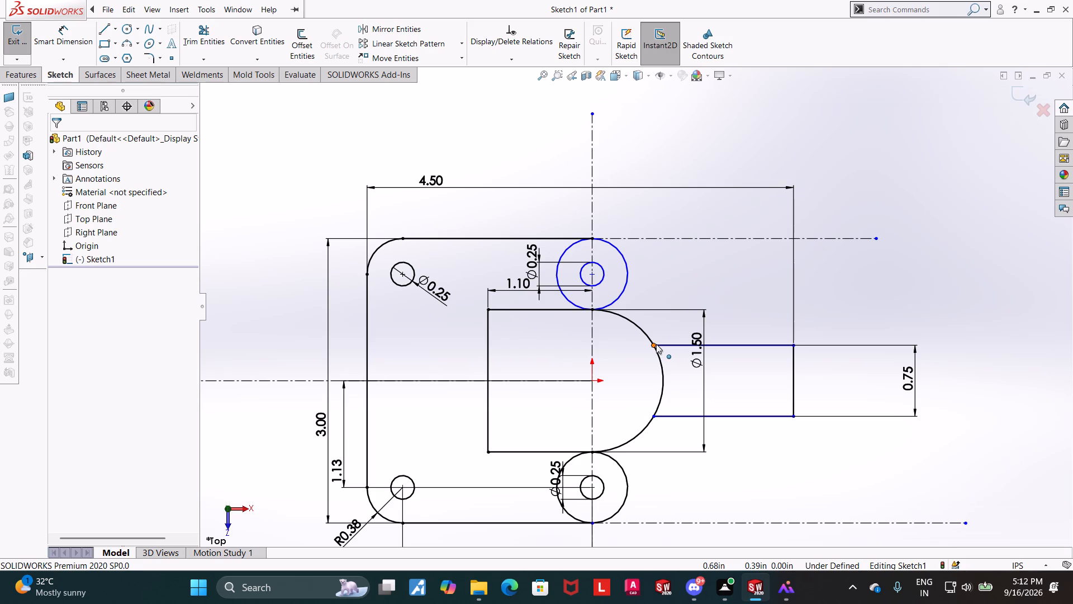
Shorten the two horizontal nose lines by pulling their inner ends away from the cutout's arc toward the vertical end line.
{"action": "scroll", "coordinate": [804, 338], "scroll_direction": "up", "scroll_amount": 2}
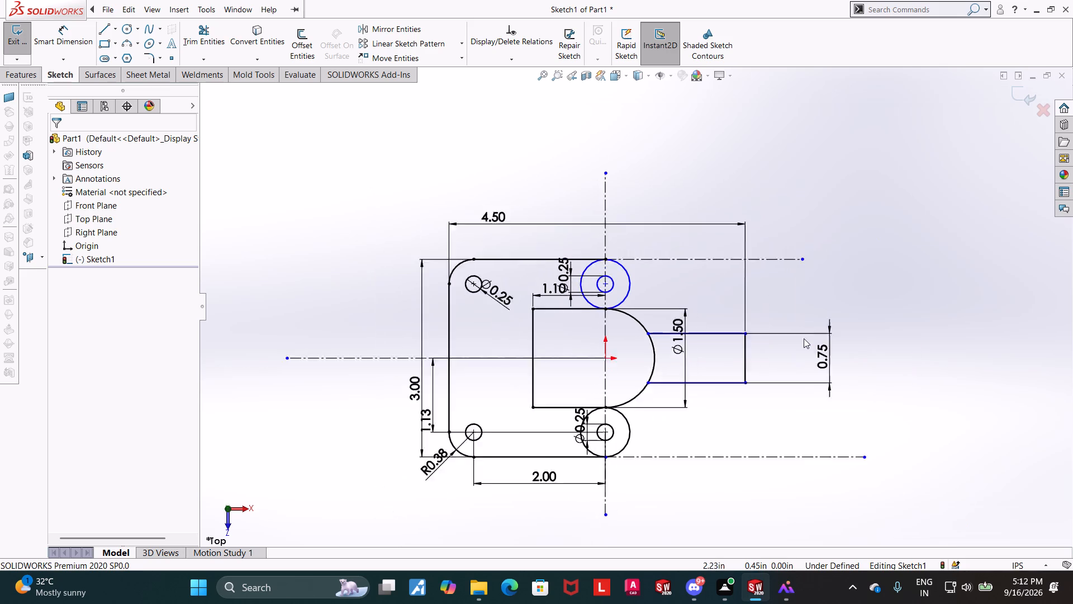
{"action": "scroll", "coordinate": [804, 338], "scroll_direction": "up", "scroll_amount": 3}
{"action": "middle_click_drag", "start_coordinate": [709, 432], "coordinate": [715, 312]}
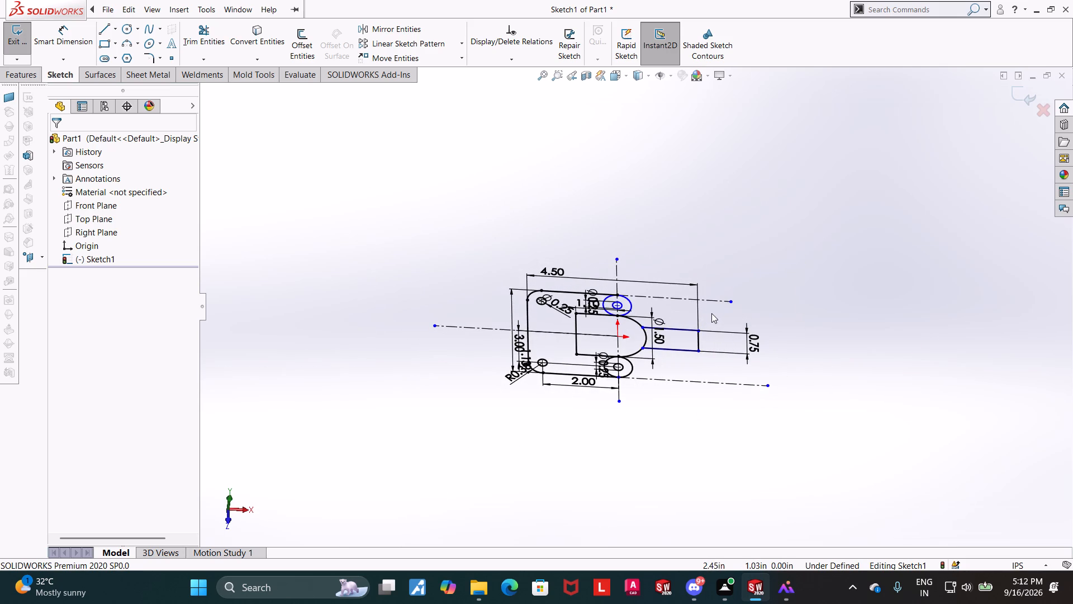
{"action": "scroll", "coordinate": [686, 291], "scroll_direction": "down", "scroll_amount": 3}
{"action": "middle_click_drag", "start_coordinate": [615, 314], "coordinate": [613, 334]}
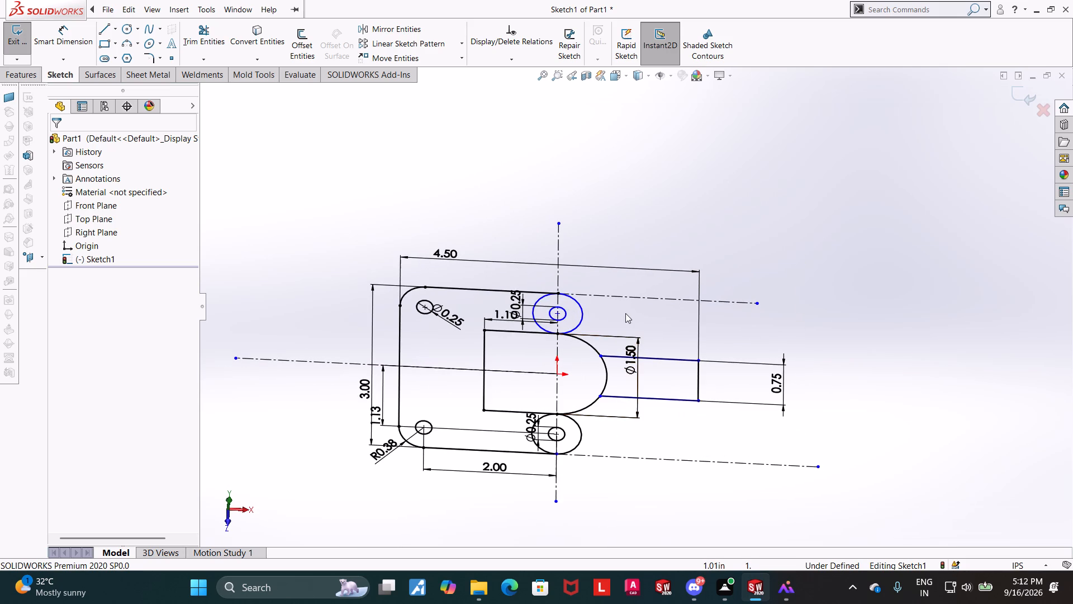
{"action": "middle_click_drag", "start_coordinate": [625, 315], "coordinate": [624, 336]}
{"action": "scroll", "coordinate": [624, 336], "scroll_direction": "down", "scroll_amount": 2}
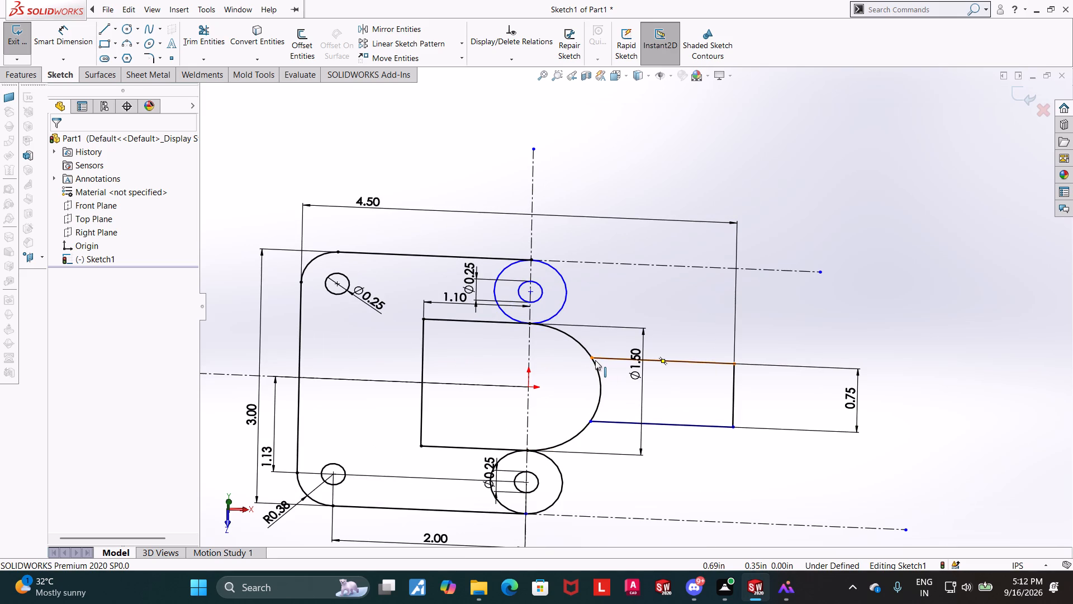
{"action": "left_click_drag", "start_coordinate": [592, 358], "coordinate": [647, 371]}
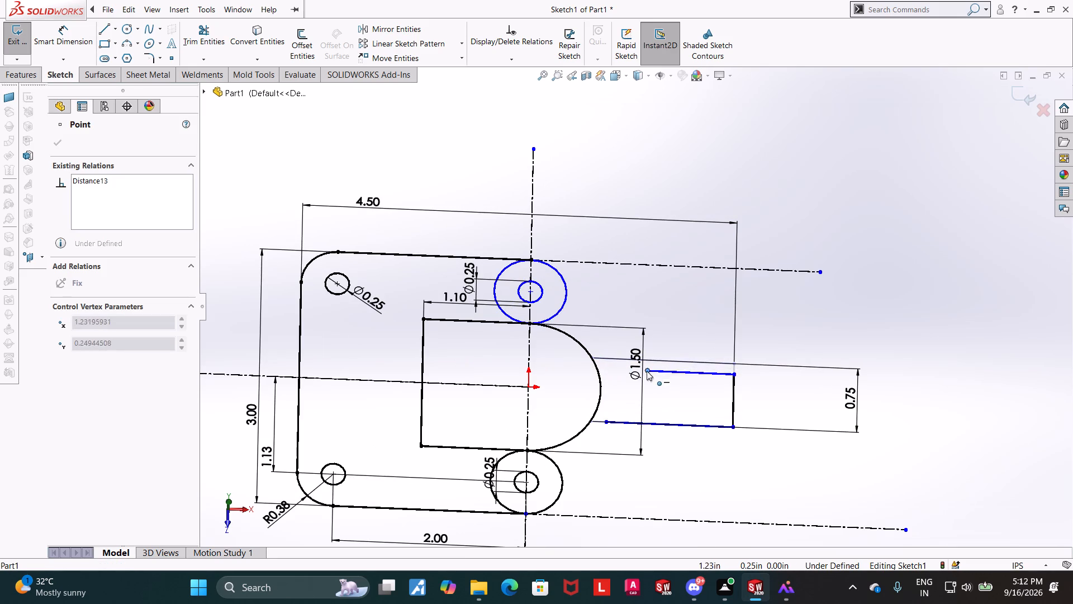
{"action": "left_click_drag", "start_coordinate": [647, 371], "coordinate": [653, 361]}
{"action": "left_click_drag", "start_coordinate": [640, 421], "coordinate": [661, 421]}
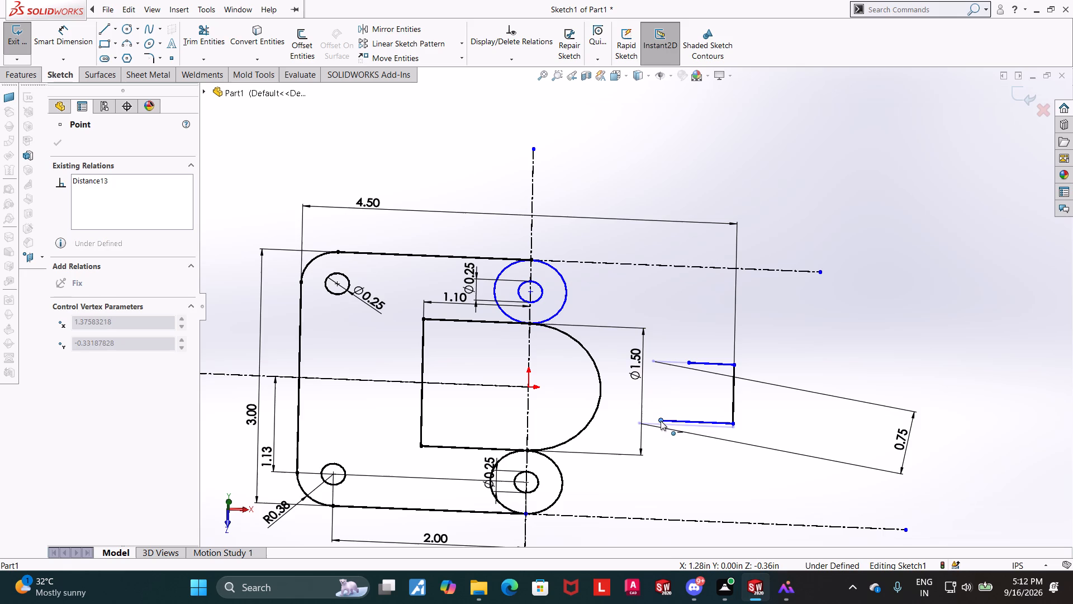
{"action": "left_click_drag", "start_coordinate": [661, 421], "coordinate": [659, 421]}
{"action": "left_click", "coordinate": [679, 350]}
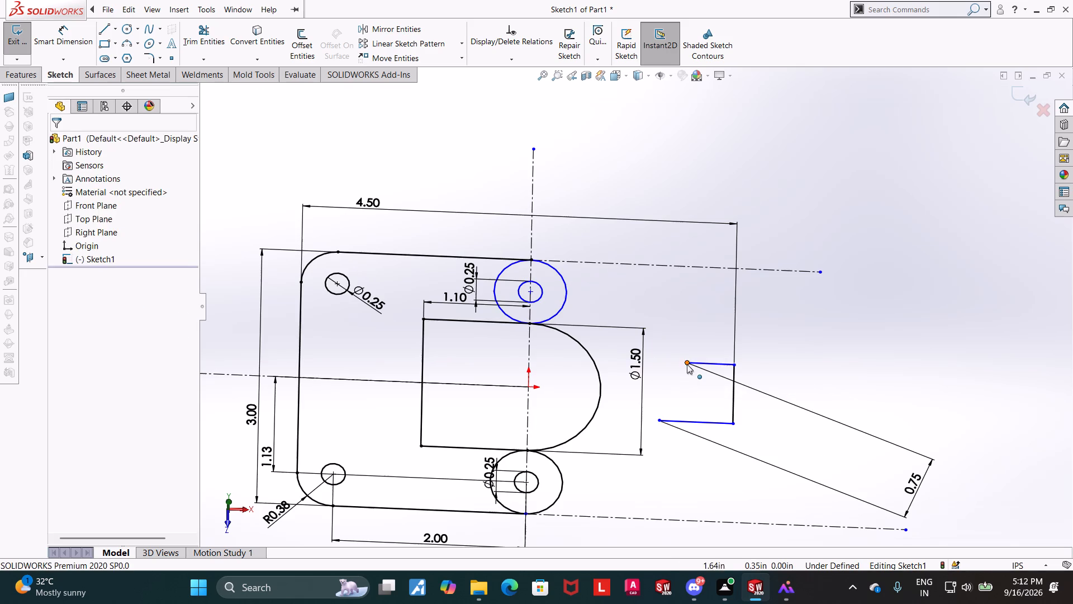
{"action": "left_click_drag", "start_coordinate": [688, 364], "coordinate": [671, 361]}
{"action": "left_click", "coordinate": [982, 364]}
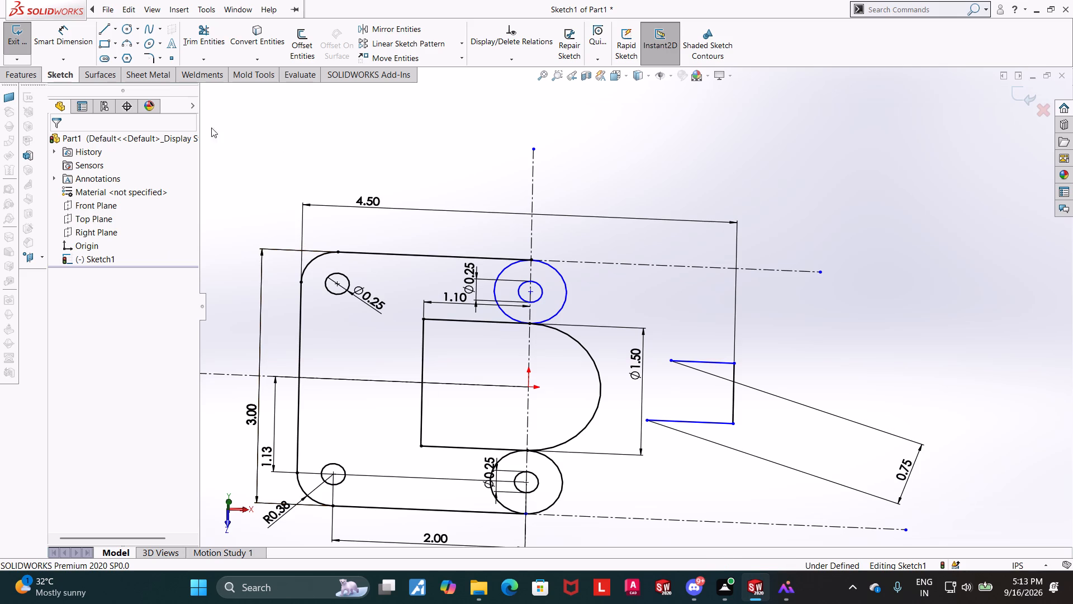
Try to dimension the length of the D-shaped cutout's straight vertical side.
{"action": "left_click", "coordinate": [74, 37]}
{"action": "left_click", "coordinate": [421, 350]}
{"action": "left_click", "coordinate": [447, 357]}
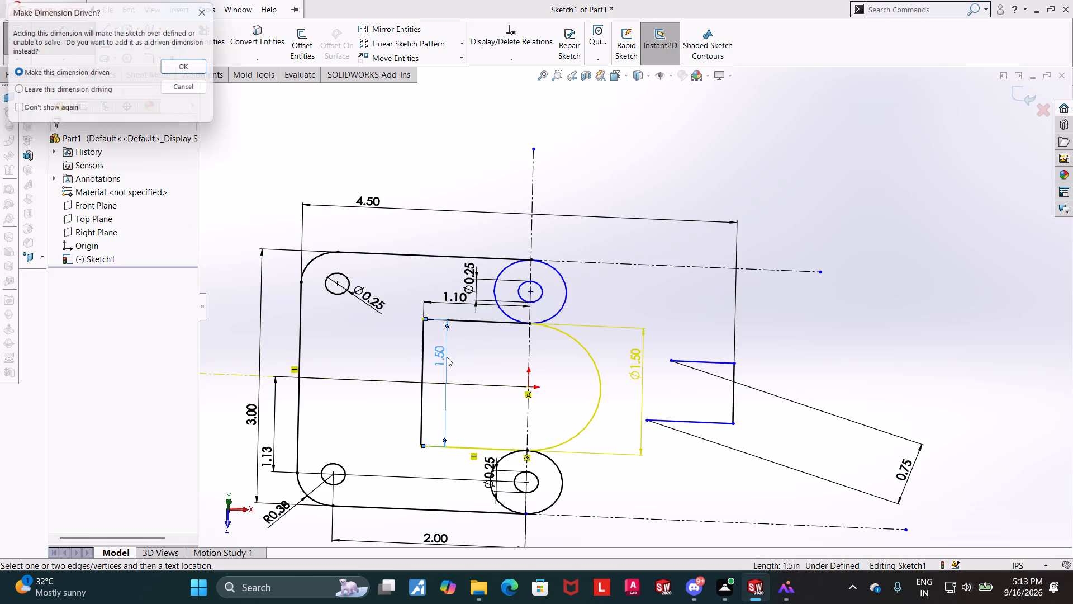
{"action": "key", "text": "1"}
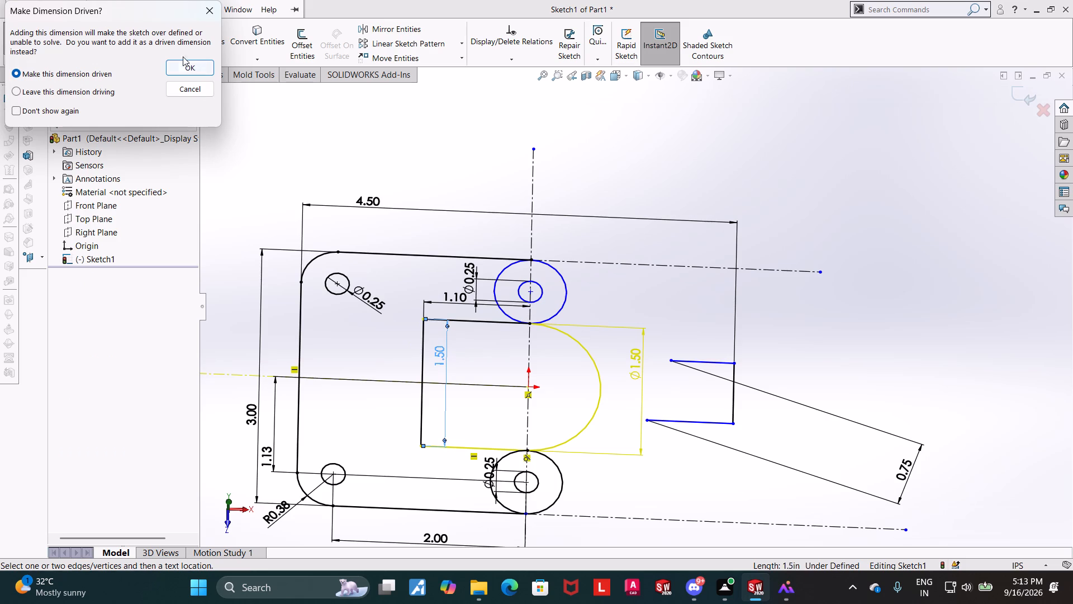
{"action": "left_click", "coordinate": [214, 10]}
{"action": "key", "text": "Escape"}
Delete the 0.75 in dimension between the inner ends of the two horizontal nose lines.
{"action": "scroll", "coordinate": [667, 437], "scroll_direction": "up", "scroll_amount": 4}
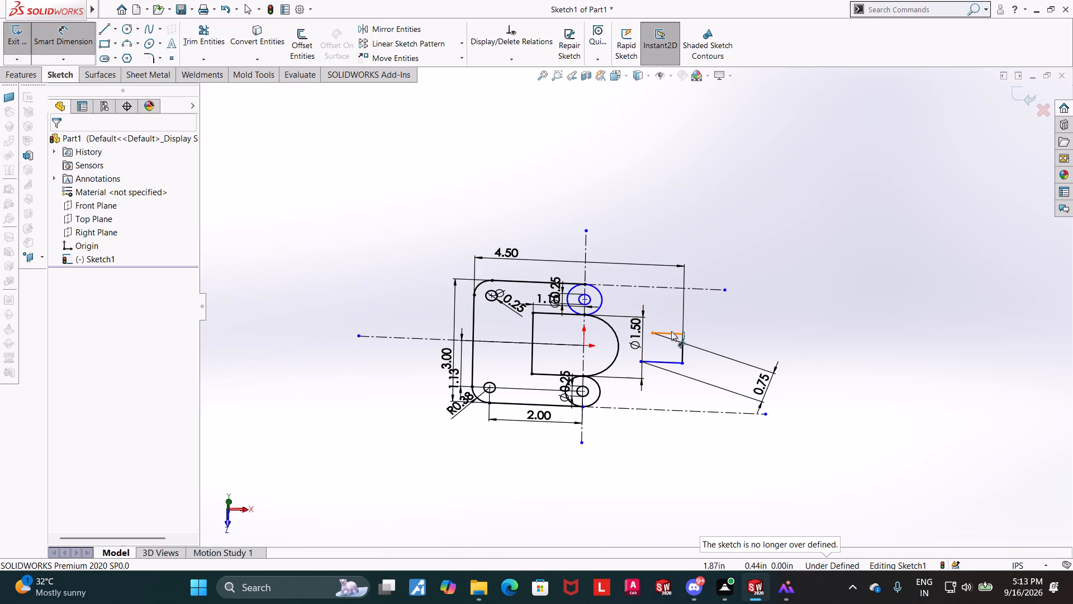
{"action": "scroll", "coordinate": [671, 331], "scroll_direction": "down", "scroll_amount": 2}
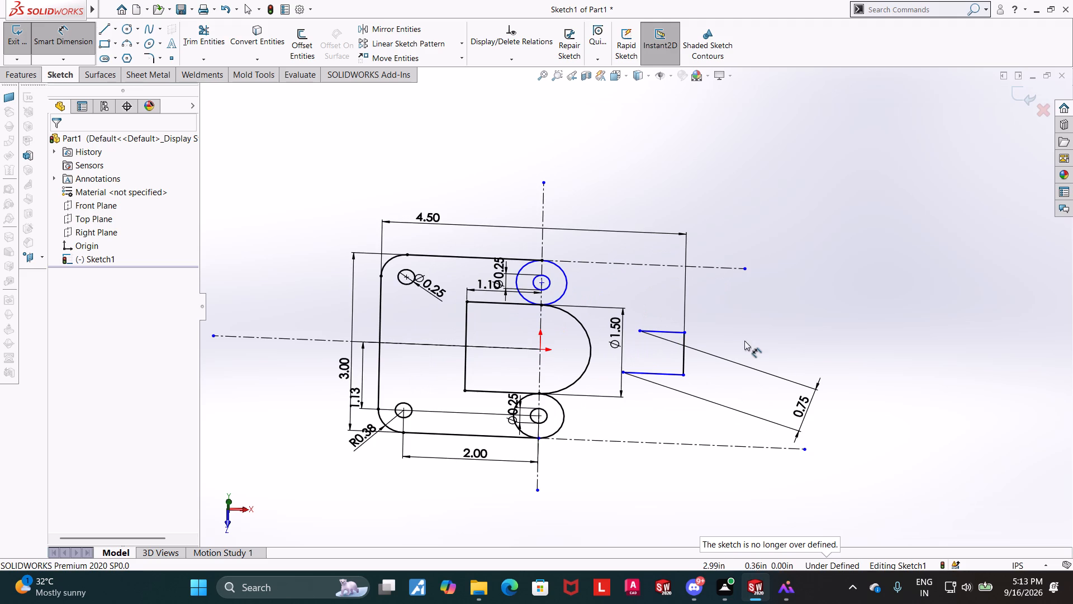
{"action": "left_click_drag", "start_coordinate": [801, 410], "coordinate": [813, 351]}
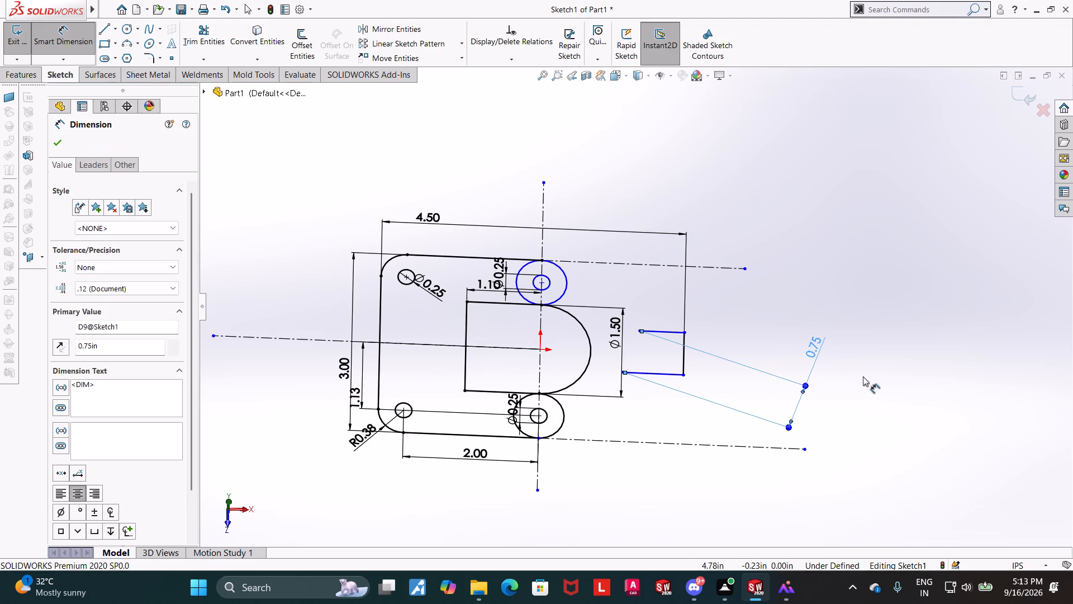
{"action": "key", "text": "ctrl+z"}
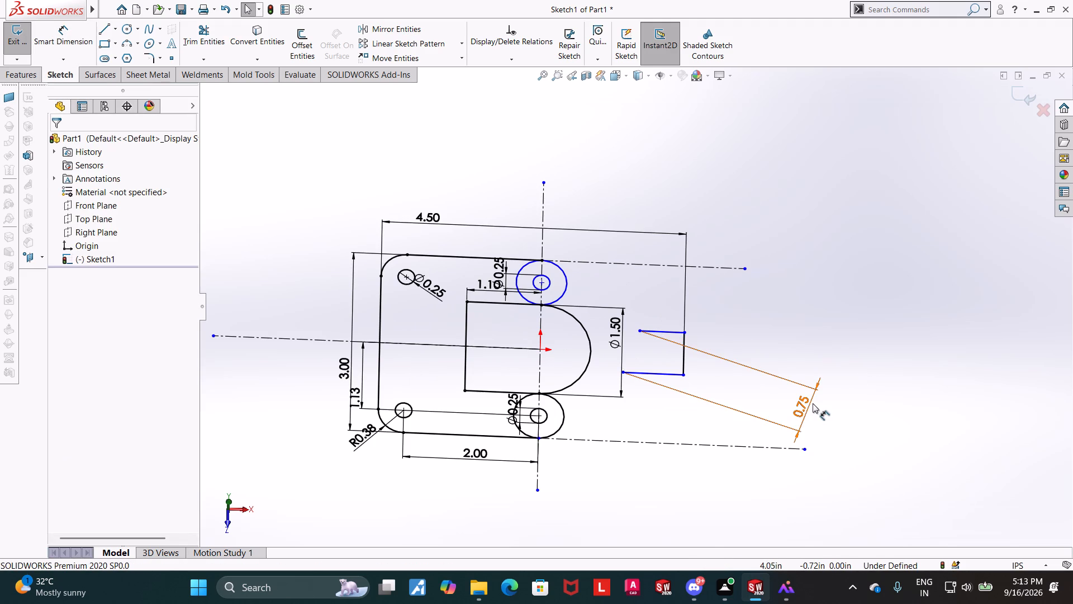
{"action": "right_click", "coordinate": [809, 403]}
{"action": "left_click", "coordinate": [841, 445]}
{"action": "key", "text": "Escape"}
{"action": "key", "text": "Escape"}
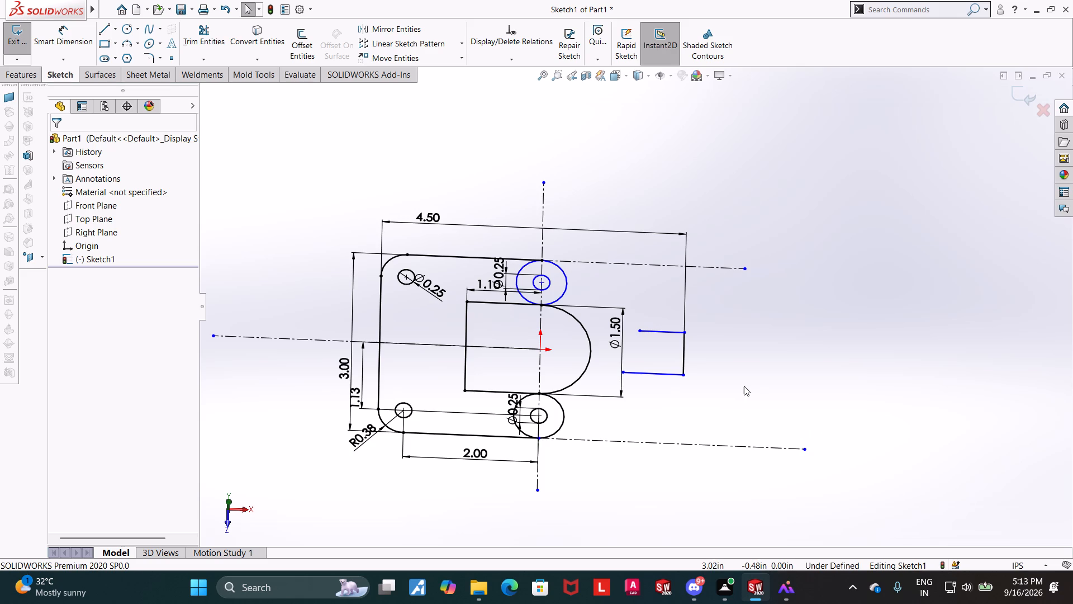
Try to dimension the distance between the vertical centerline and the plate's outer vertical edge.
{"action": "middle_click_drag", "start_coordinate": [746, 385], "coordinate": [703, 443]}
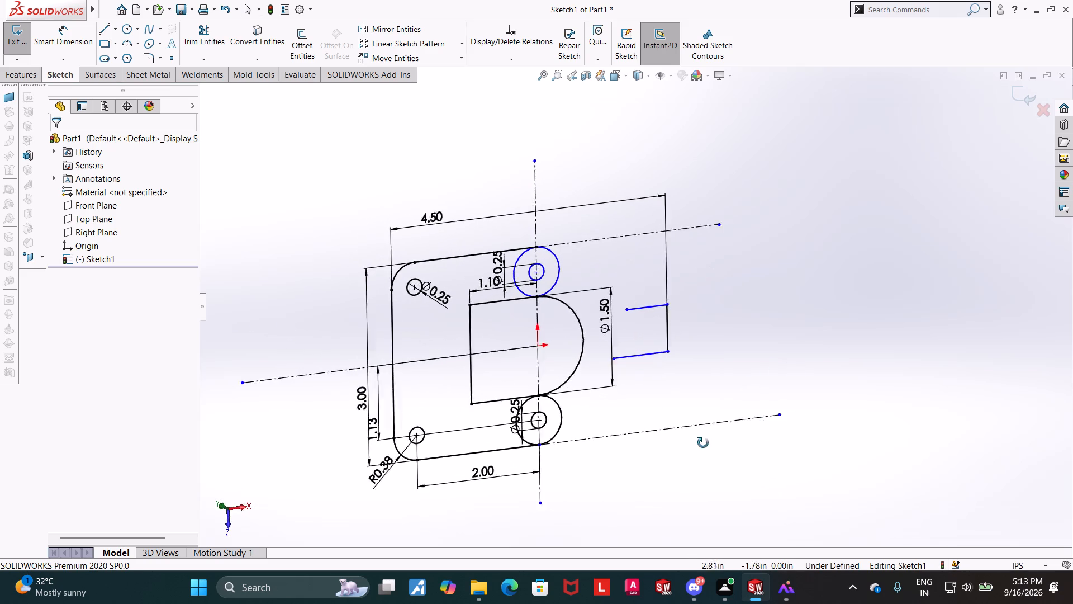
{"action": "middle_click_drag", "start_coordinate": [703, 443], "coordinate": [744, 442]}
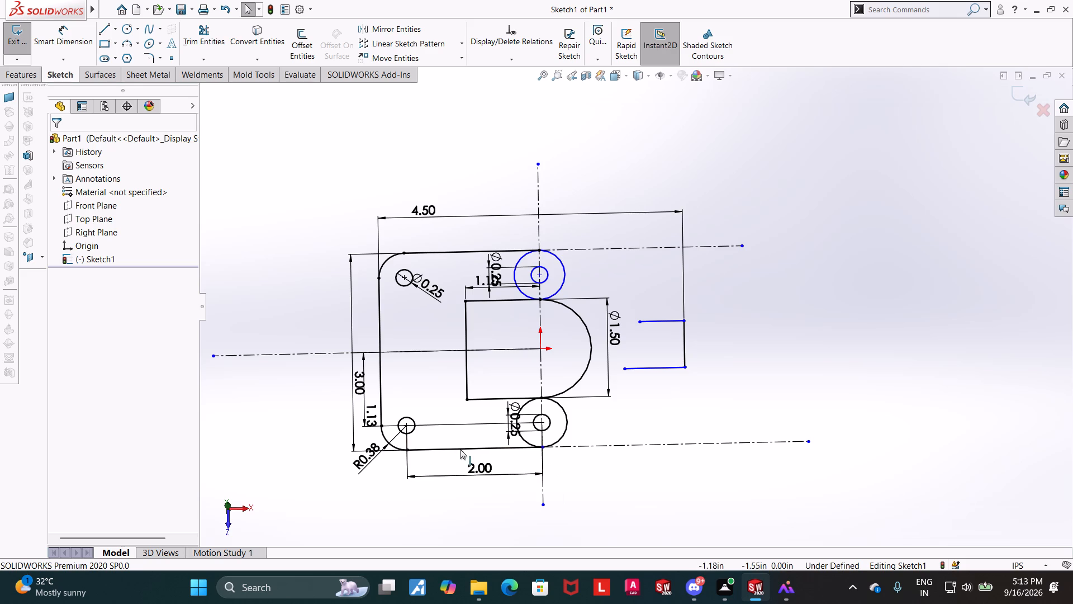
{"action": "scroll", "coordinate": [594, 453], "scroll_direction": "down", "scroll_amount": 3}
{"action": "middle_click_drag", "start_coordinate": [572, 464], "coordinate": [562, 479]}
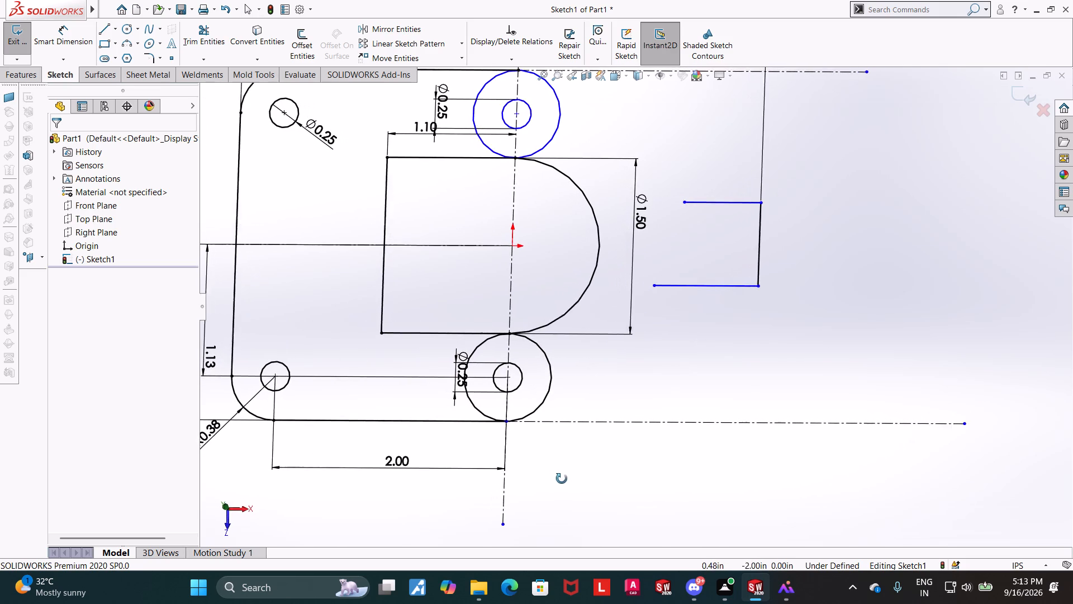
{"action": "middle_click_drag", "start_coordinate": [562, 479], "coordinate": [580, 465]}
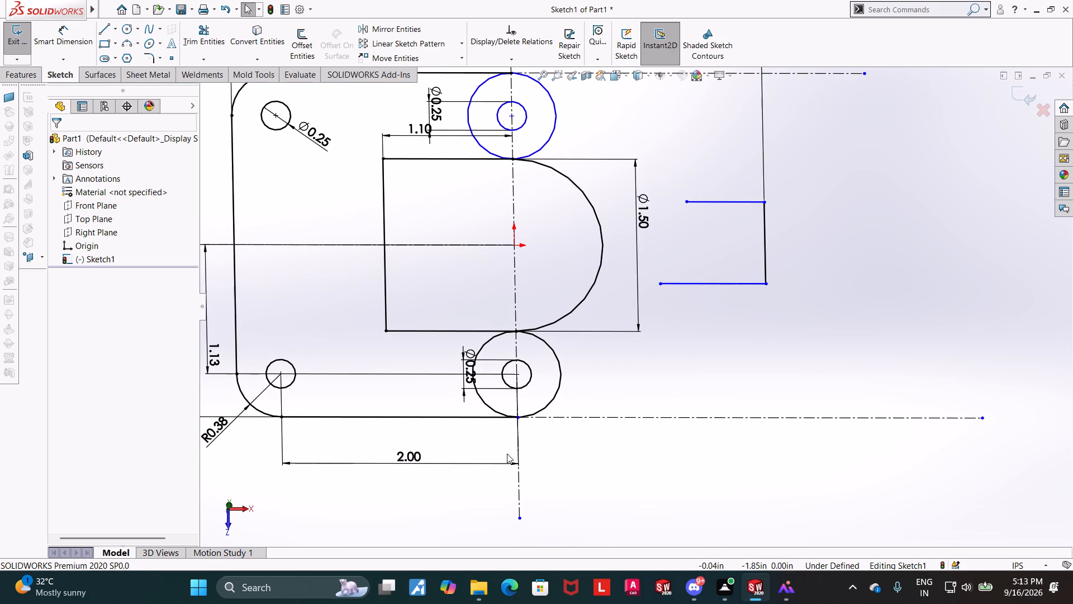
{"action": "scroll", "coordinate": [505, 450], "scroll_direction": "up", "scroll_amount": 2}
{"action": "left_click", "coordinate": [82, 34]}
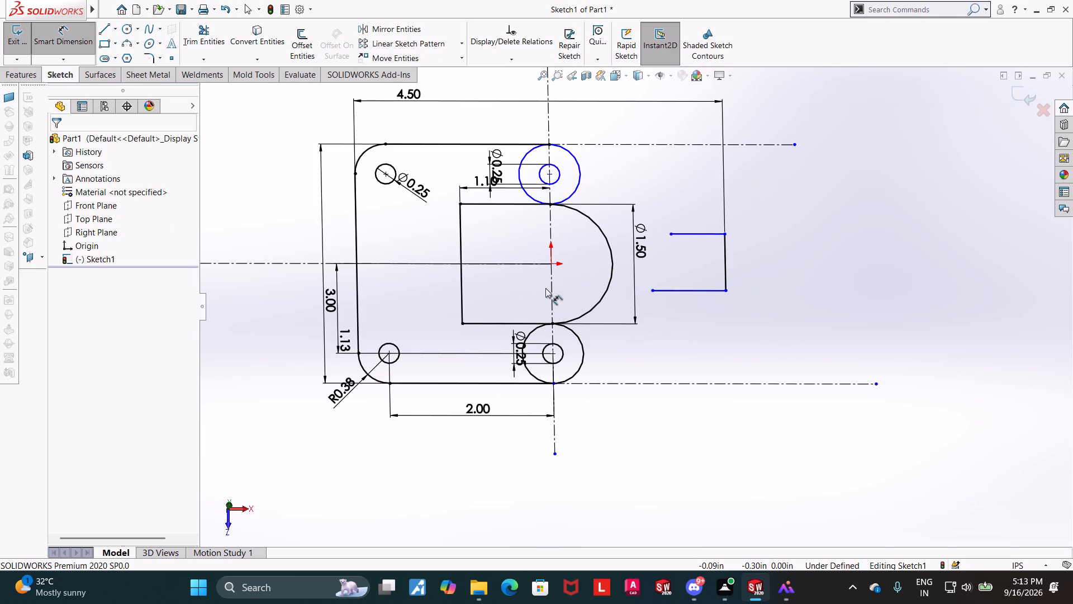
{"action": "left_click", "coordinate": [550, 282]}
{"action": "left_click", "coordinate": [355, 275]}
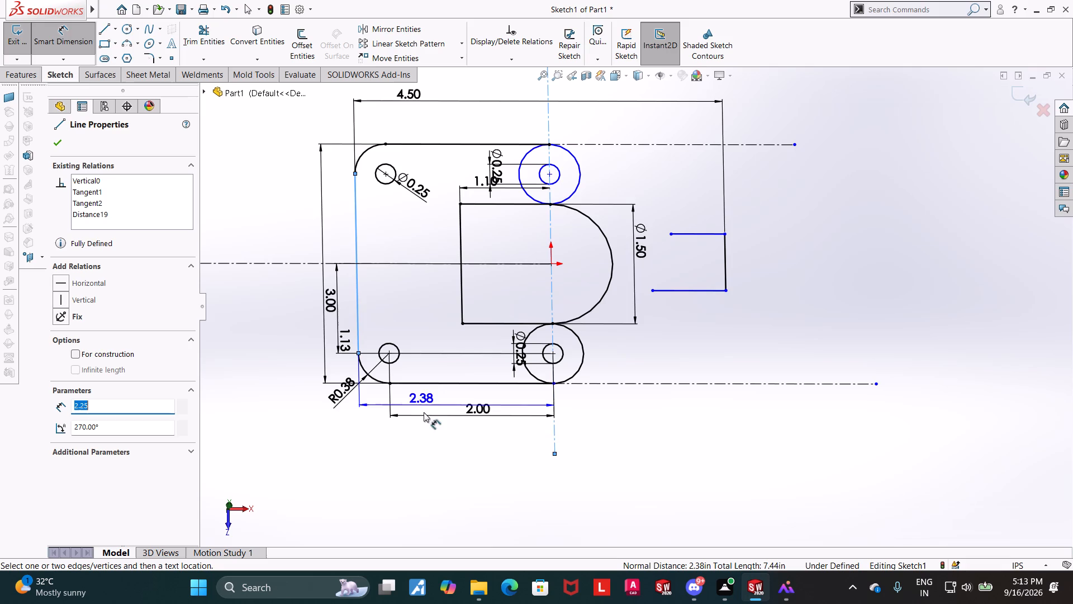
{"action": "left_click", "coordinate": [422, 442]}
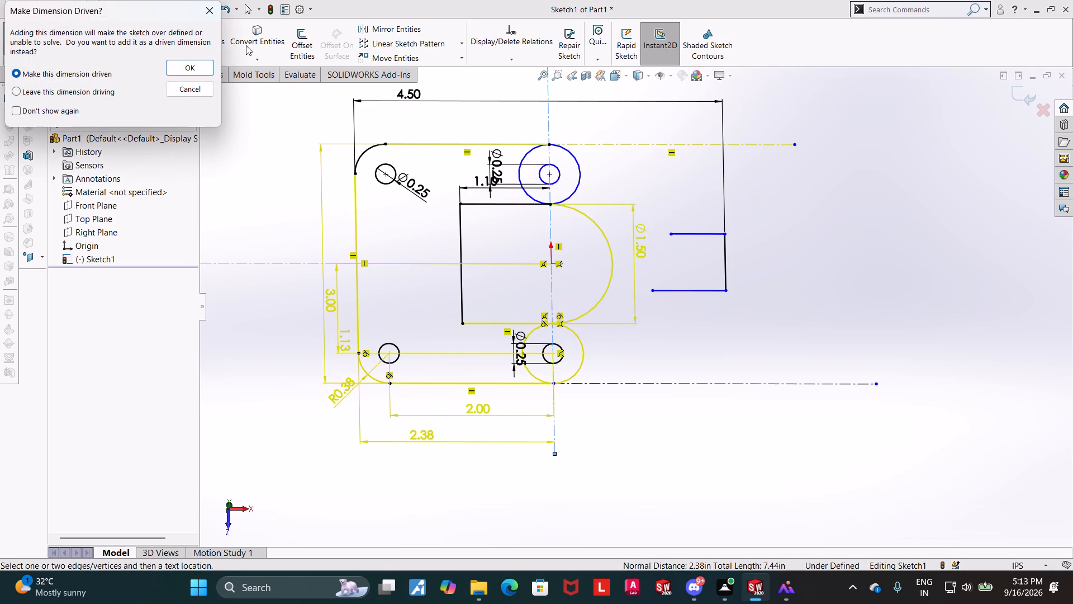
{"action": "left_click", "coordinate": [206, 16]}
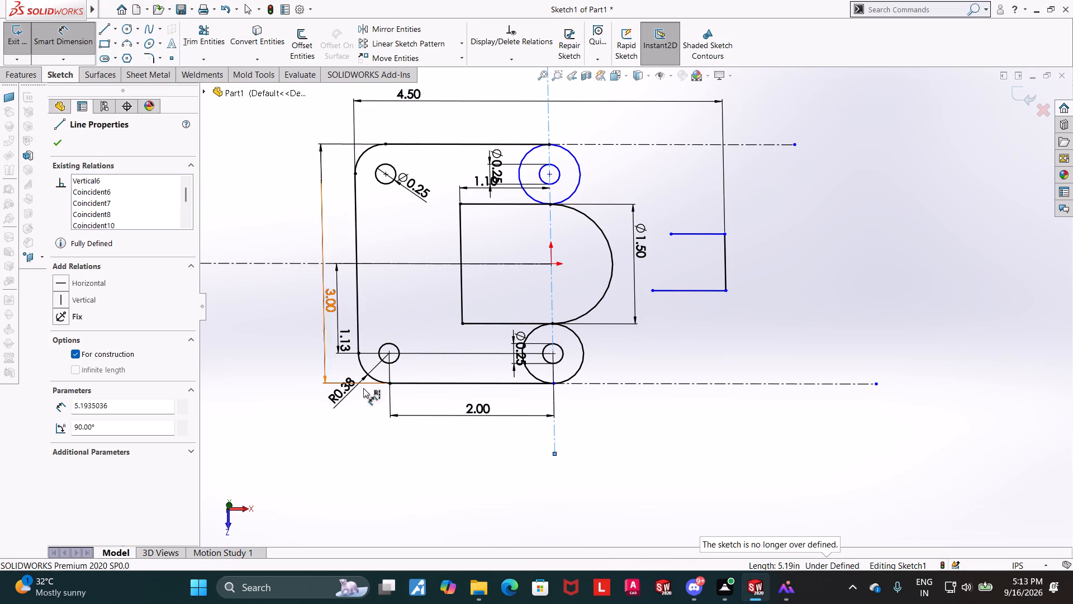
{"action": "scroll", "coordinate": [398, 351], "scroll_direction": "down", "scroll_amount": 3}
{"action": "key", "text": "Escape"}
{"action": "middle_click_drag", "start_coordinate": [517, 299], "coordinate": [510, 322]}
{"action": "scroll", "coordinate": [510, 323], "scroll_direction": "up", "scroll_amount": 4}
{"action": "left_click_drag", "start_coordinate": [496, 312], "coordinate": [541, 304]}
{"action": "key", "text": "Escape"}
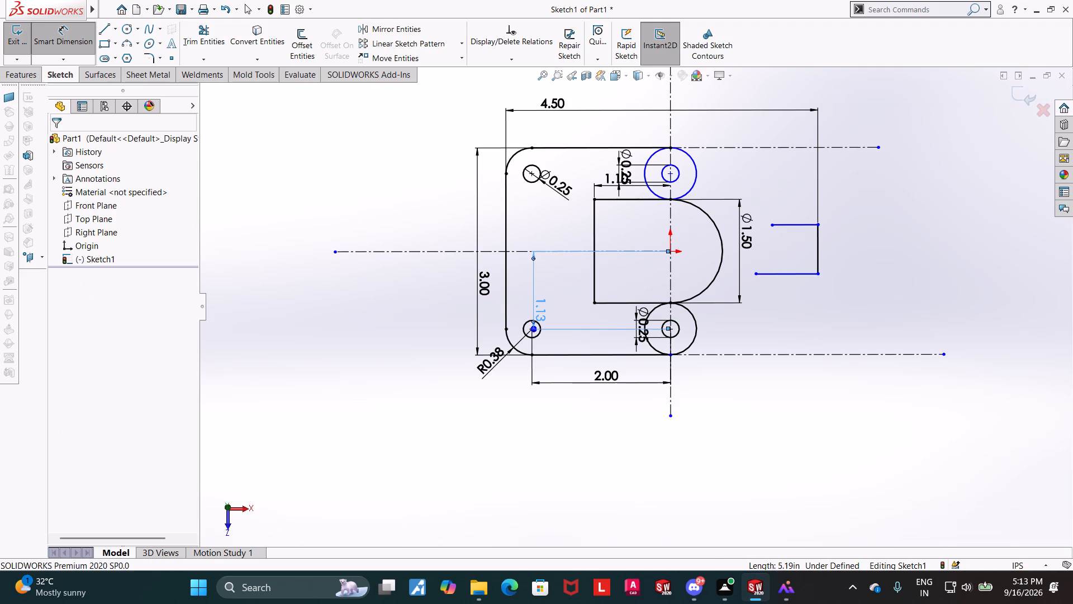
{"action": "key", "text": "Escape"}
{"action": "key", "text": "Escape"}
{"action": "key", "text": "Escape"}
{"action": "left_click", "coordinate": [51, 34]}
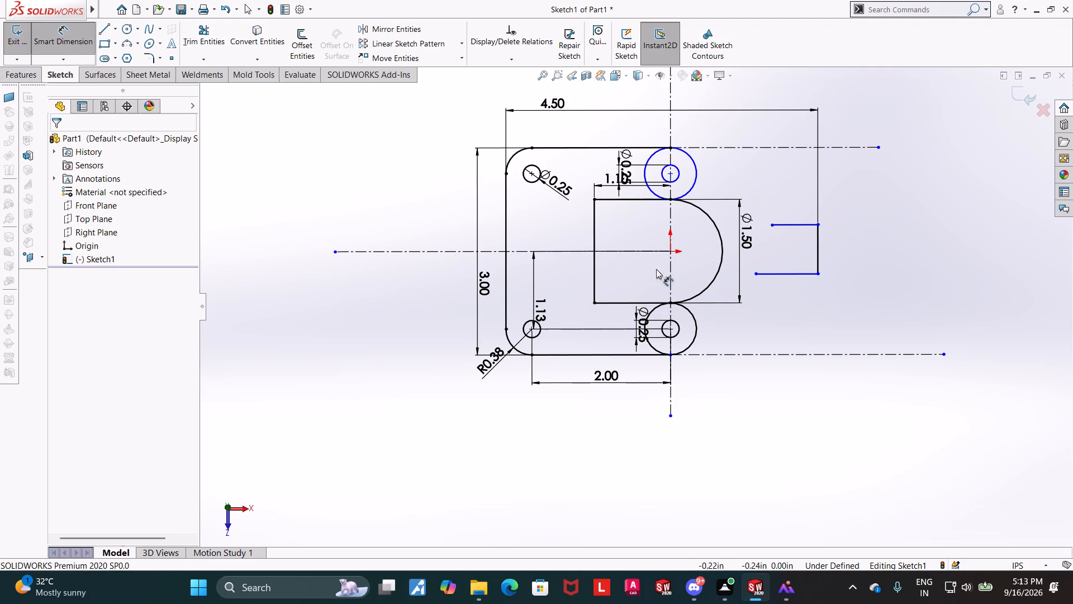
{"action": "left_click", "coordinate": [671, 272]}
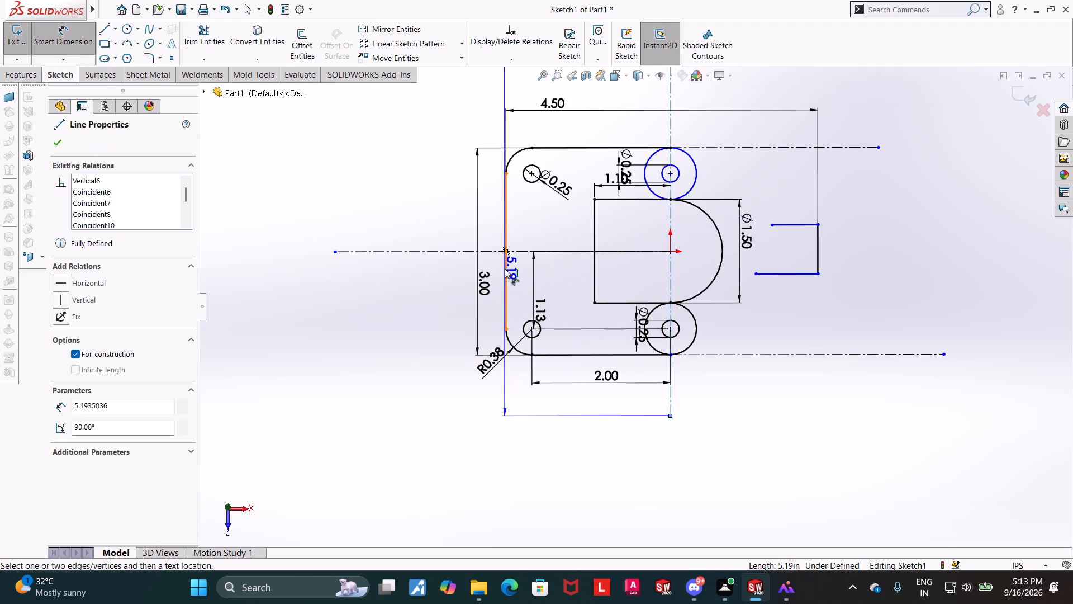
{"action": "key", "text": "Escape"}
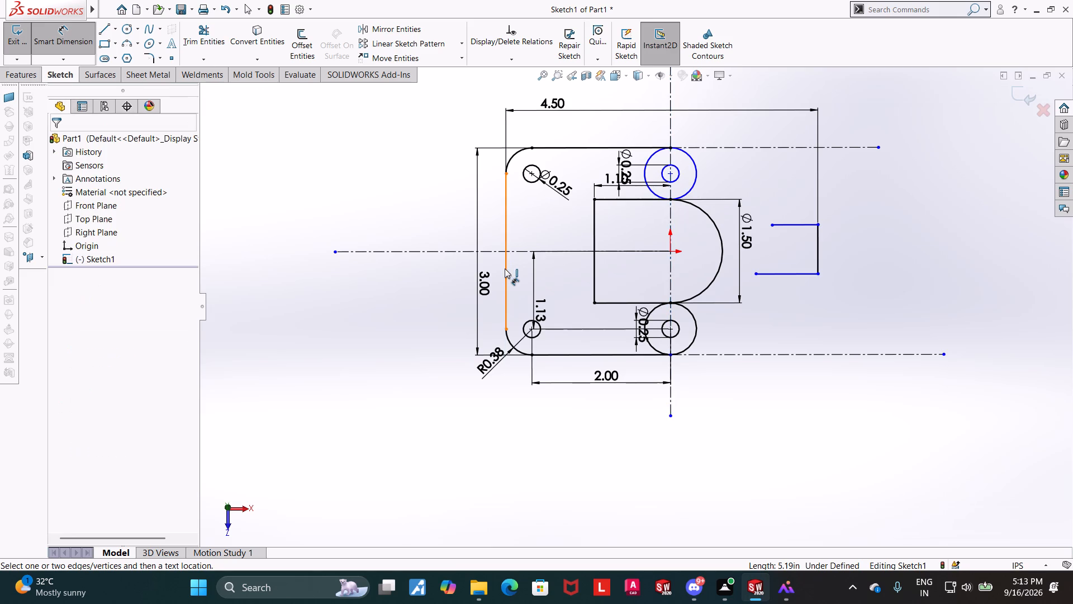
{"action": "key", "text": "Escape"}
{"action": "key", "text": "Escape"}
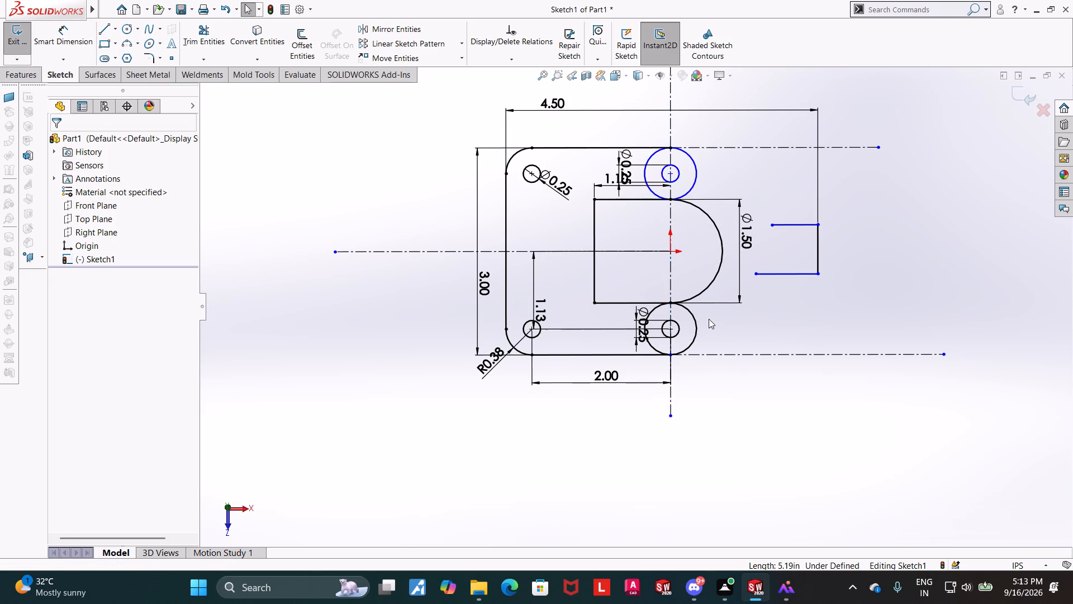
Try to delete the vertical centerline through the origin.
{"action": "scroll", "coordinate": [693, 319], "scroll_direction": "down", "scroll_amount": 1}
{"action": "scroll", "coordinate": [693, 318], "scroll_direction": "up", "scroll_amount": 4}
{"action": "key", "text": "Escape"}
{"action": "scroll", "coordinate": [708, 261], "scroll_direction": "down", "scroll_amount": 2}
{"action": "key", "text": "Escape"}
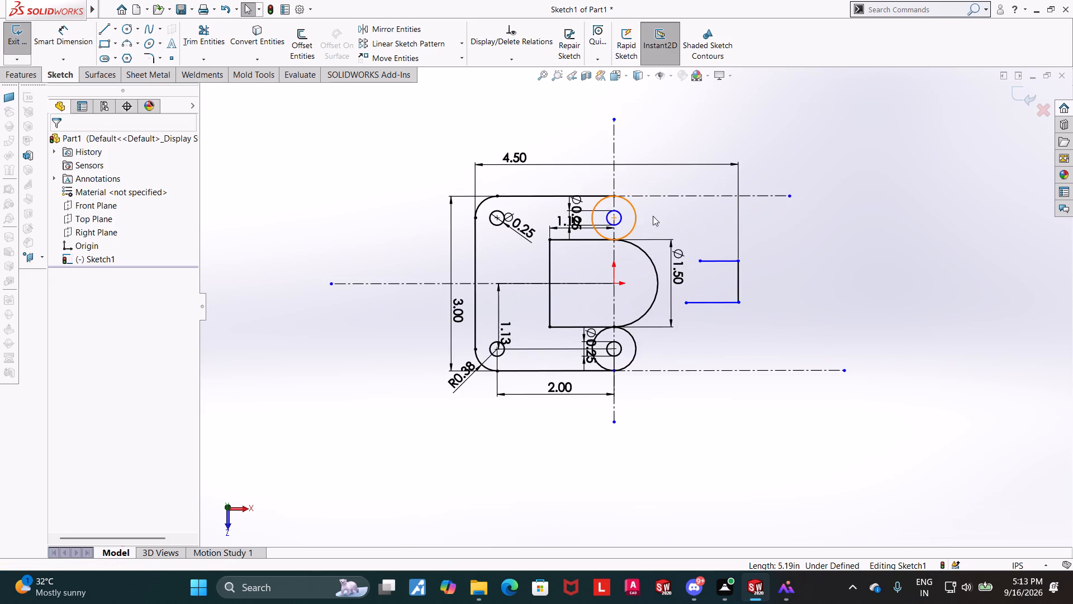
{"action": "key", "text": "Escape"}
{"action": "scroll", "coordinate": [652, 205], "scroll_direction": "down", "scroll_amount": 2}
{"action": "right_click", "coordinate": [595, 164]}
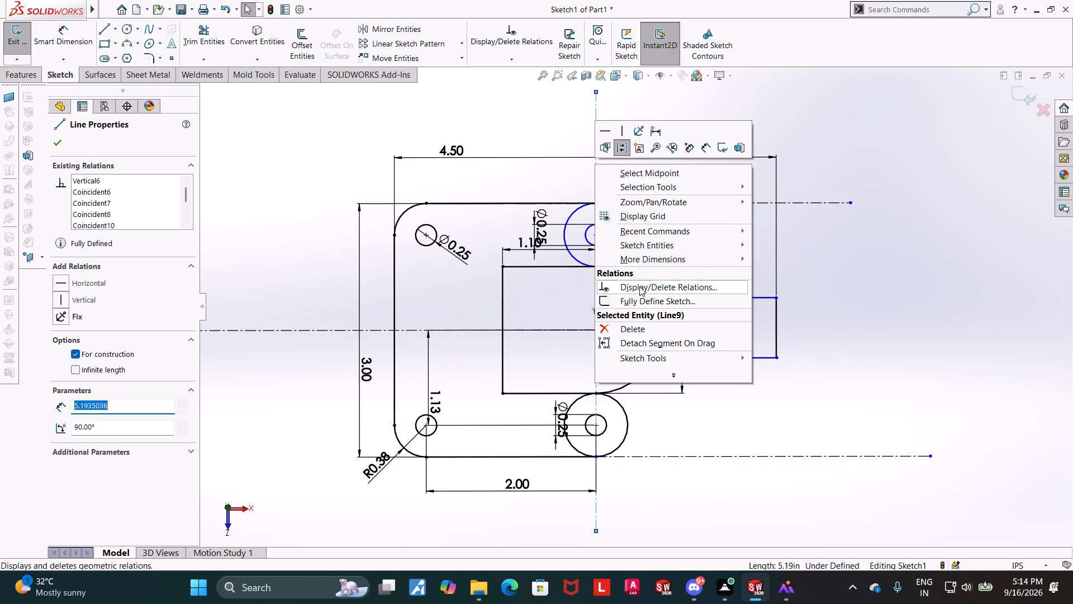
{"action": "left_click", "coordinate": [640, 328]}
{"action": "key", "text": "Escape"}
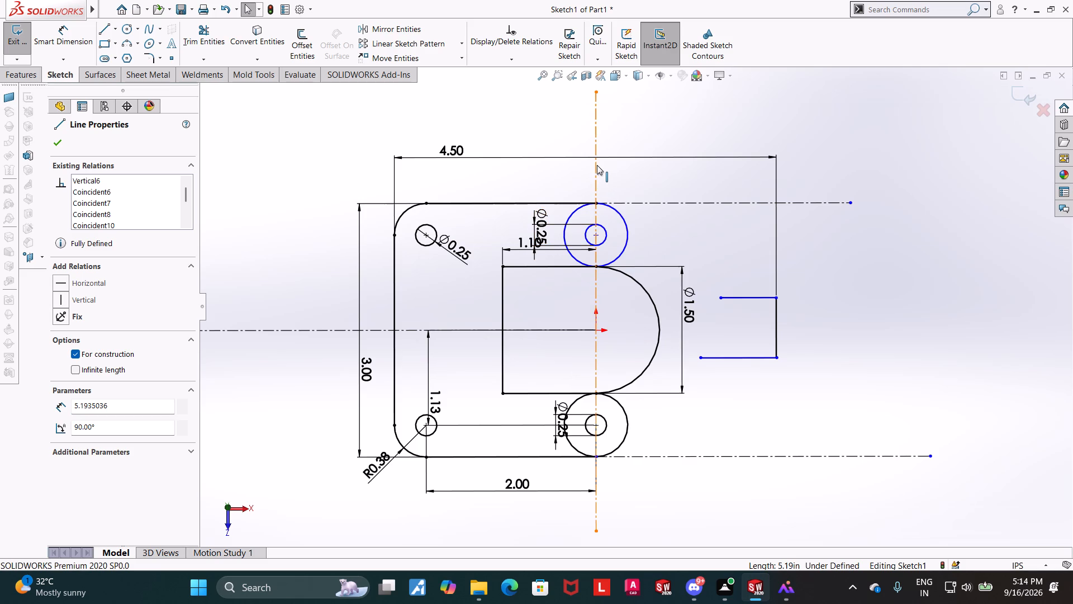
Trim away the 0.25 in hole and its concentric outer circle on the vertical centerline above the D-shaped cutout.
{"action": "left_click", "coordinate": [212, 27]}
{"action": "left_click_drag", "start_coordinate": [640, 224], "coordinate": [602, 223]}
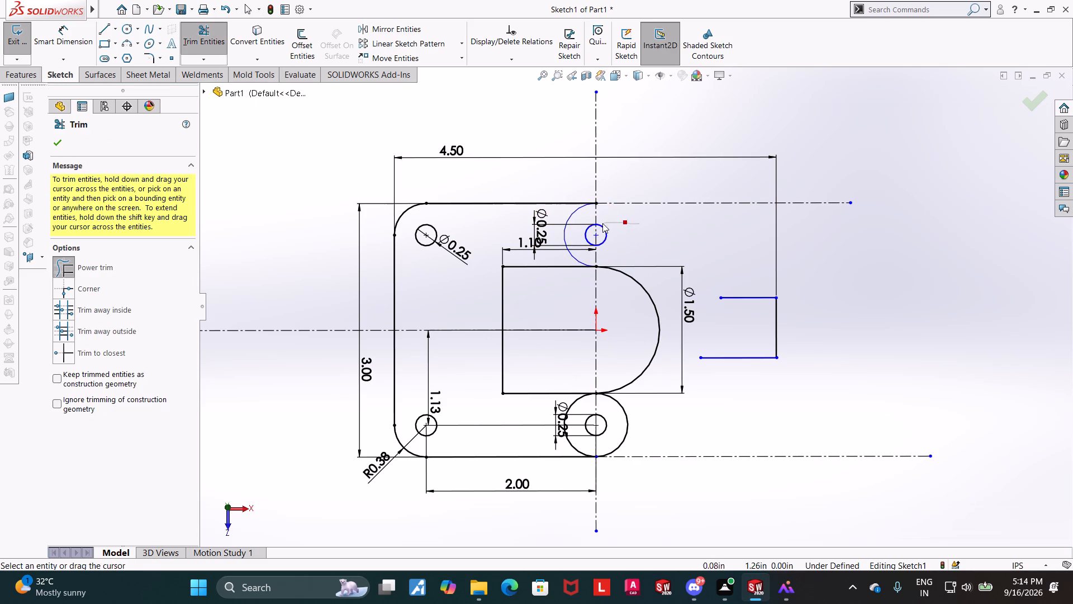
{"action": "left_click_drag", "start_coordinate": [602, 223], "coordinate": [603, 223]}
{"action": "left_click_drag", "start_coordinate": [615, 225], "coordinate": [604, 230]}
{"action": "left_click_drag", "start_coordinate": [591, 232], "coordinate": [567, 232]}
{"action": "left_click_drag", "start_coordinate": [576, 231], "coordinate": [554, 230]}
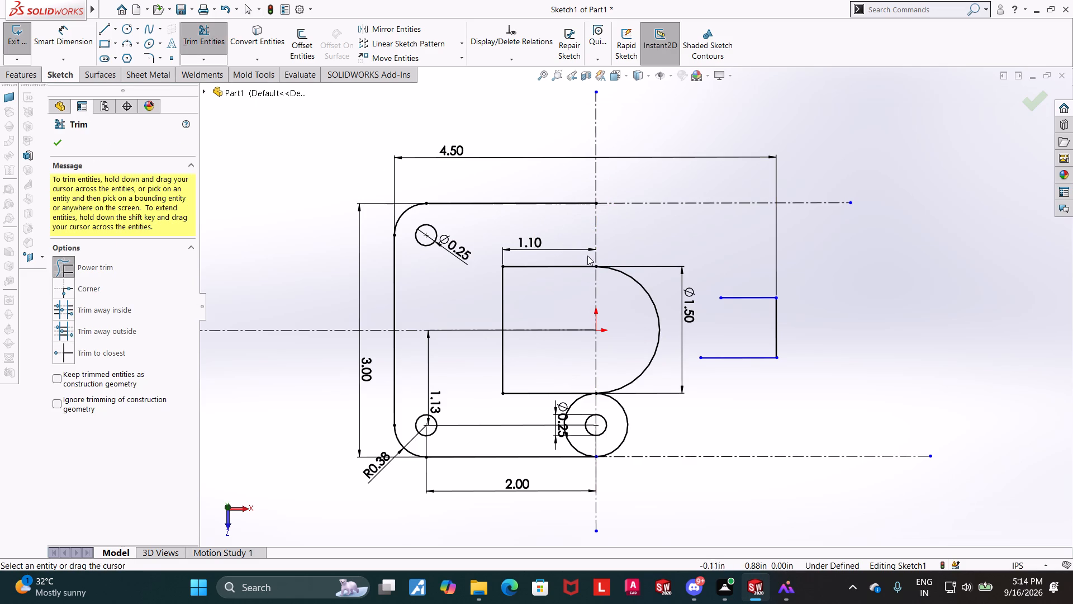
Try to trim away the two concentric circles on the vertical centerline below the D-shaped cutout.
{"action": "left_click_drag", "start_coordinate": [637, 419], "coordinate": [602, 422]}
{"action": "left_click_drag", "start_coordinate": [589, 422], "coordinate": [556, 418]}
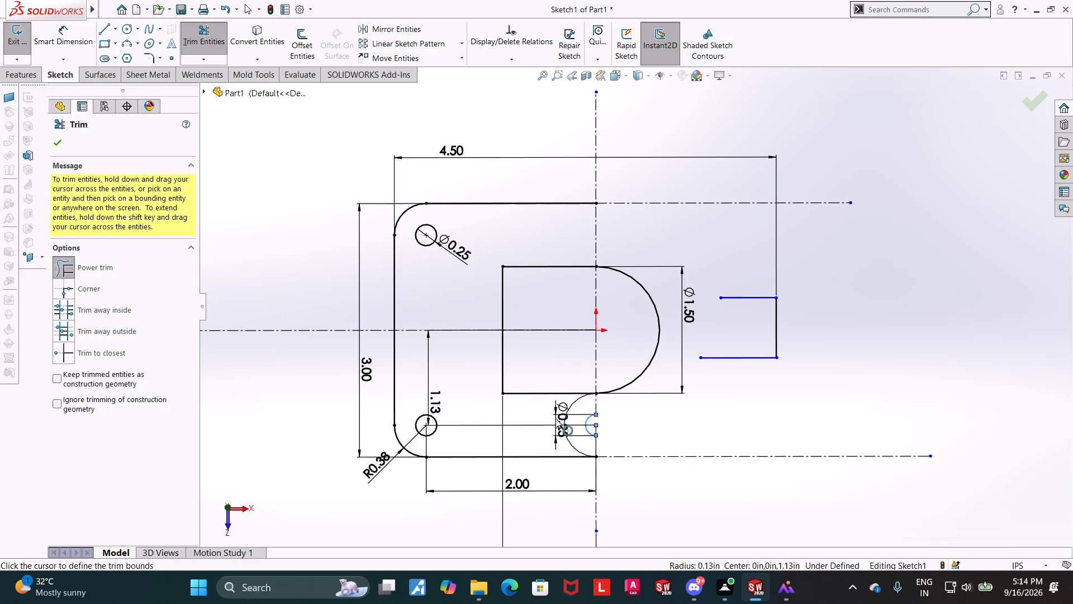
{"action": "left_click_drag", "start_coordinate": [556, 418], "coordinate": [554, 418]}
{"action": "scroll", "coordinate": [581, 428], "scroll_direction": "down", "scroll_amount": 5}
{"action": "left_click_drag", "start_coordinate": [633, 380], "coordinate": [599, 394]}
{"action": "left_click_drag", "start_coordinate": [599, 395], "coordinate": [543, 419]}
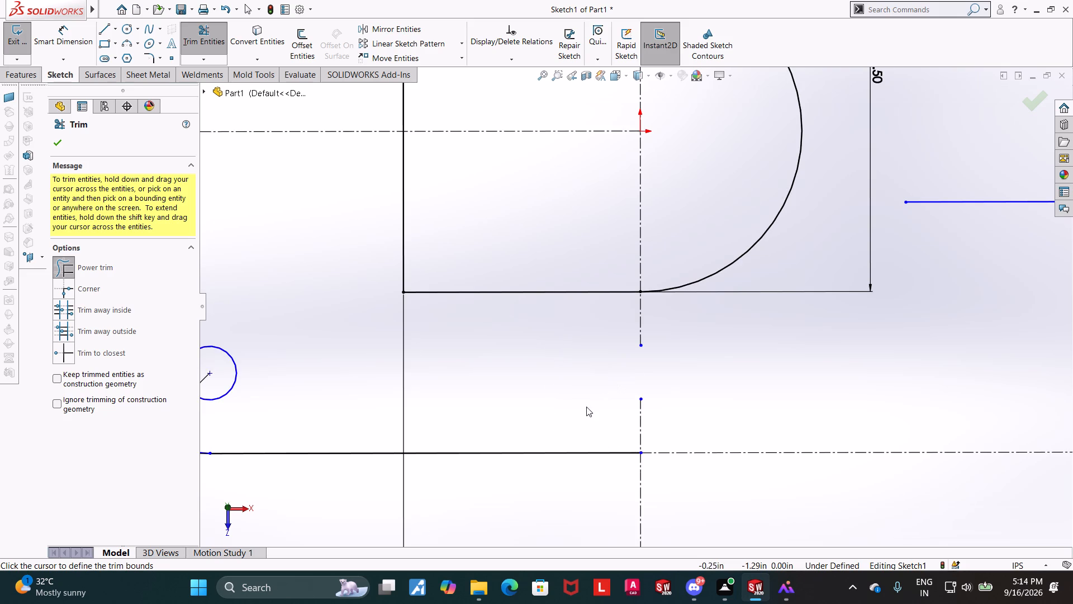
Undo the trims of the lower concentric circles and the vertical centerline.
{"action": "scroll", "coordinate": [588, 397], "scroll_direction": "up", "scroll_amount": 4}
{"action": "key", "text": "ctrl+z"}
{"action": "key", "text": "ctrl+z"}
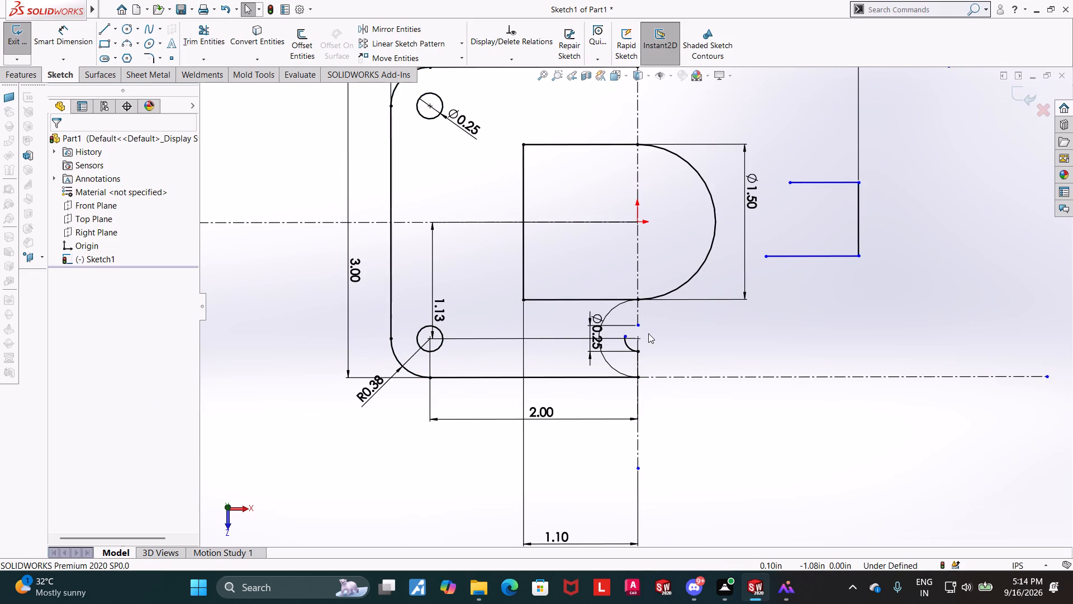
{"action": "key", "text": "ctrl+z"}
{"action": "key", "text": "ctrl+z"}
Trim away both concentric circles below the D-shaped cutout, keeping the vertical centerline whole.
{"action": "left_click", "coordinate": [211, 40]}
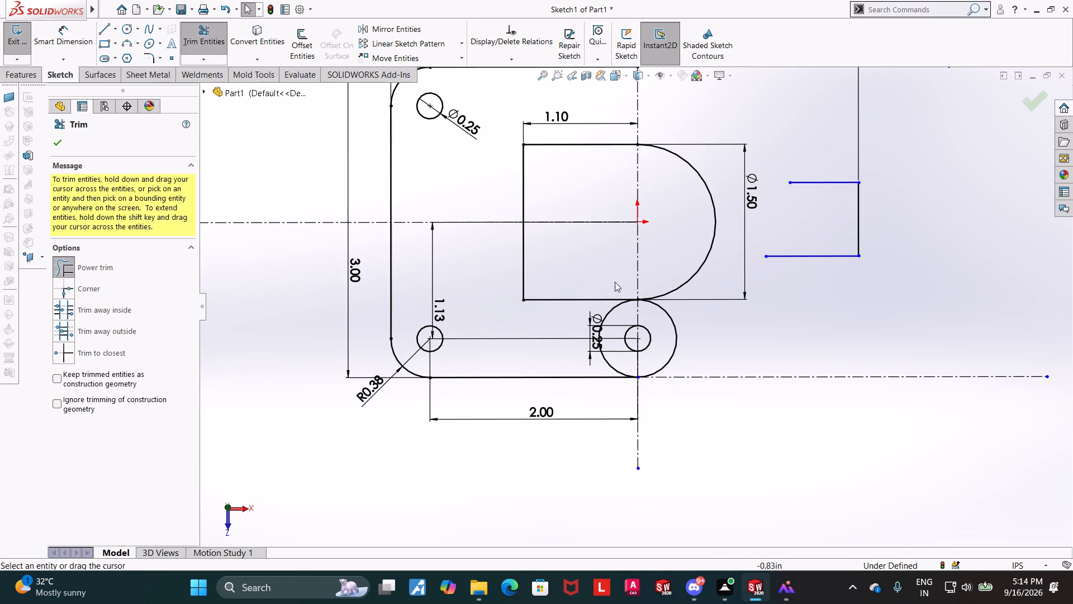
{"action": "scroll", "coordinate": [633, 289], "scroll_direction": "down", "scroll_amount": 5}
{"action": "left_click_drag", "start_coordinate": [772, 422], "coordinate": [668, 414]}
{"action": "left_click_drag", "start_coordinate": [634, 431], "coordinate": [568, 447]}
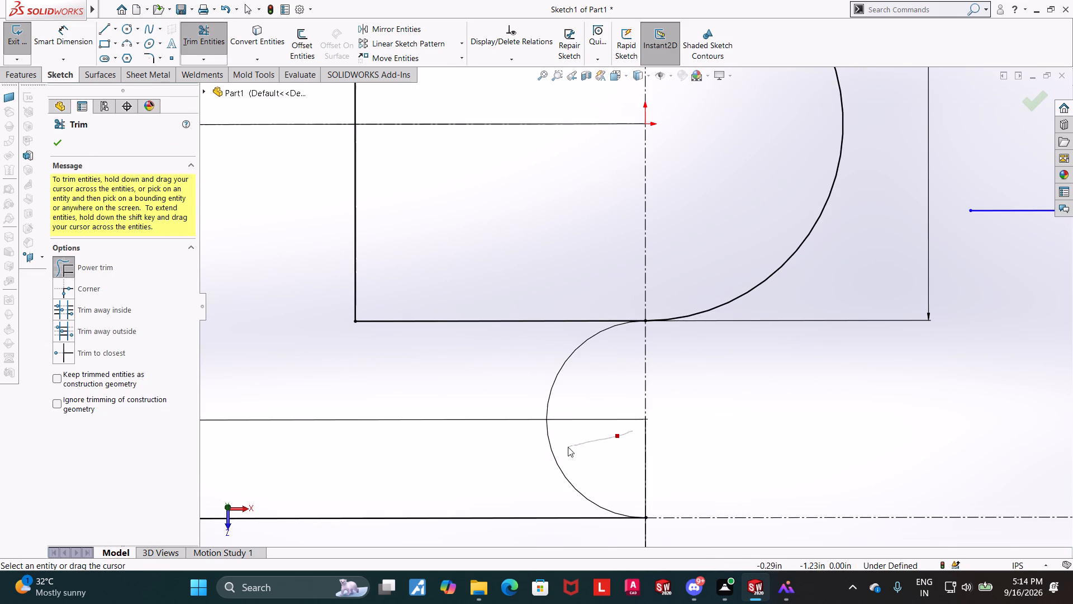
{"action": "left_click_drag", "start_coordinate": [568, 447], "coordinate": [547, 451]}
{"action": "scroll", "coordinate": [567, 433], "scroll_direction": "up", "scroll_amount": 8}
{"action": "key", "text": "Escape"}
{"action": "key", "text": "Escape"}
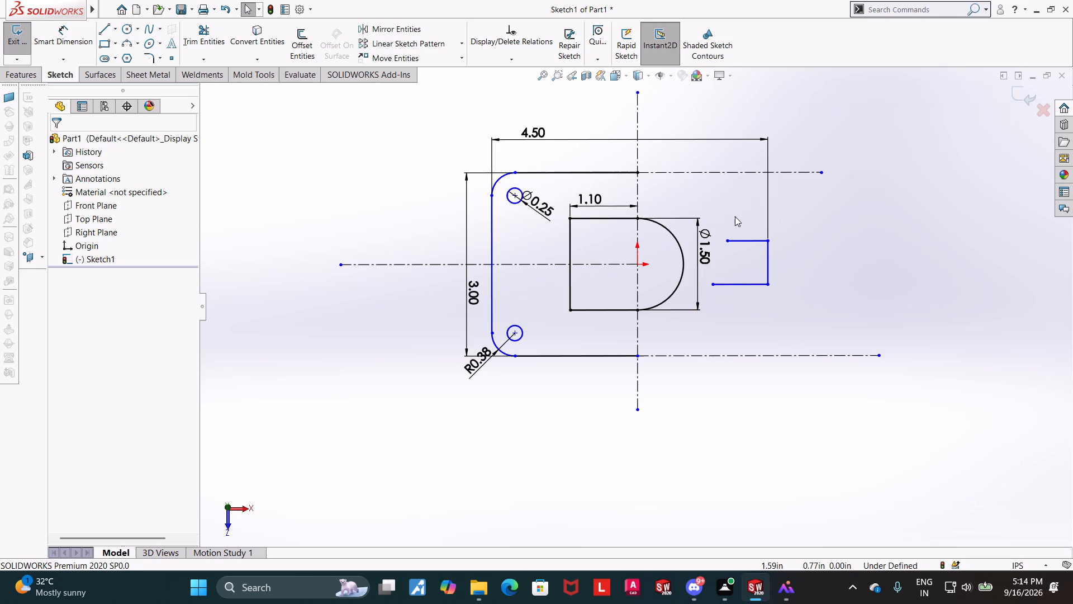
{"action": "key", "text": "Escape"}
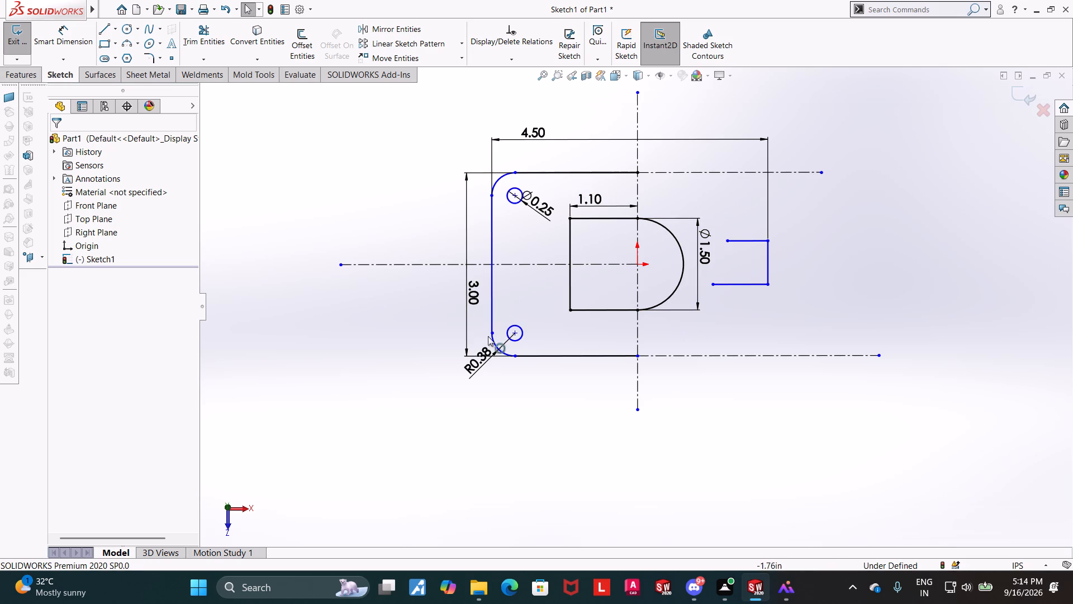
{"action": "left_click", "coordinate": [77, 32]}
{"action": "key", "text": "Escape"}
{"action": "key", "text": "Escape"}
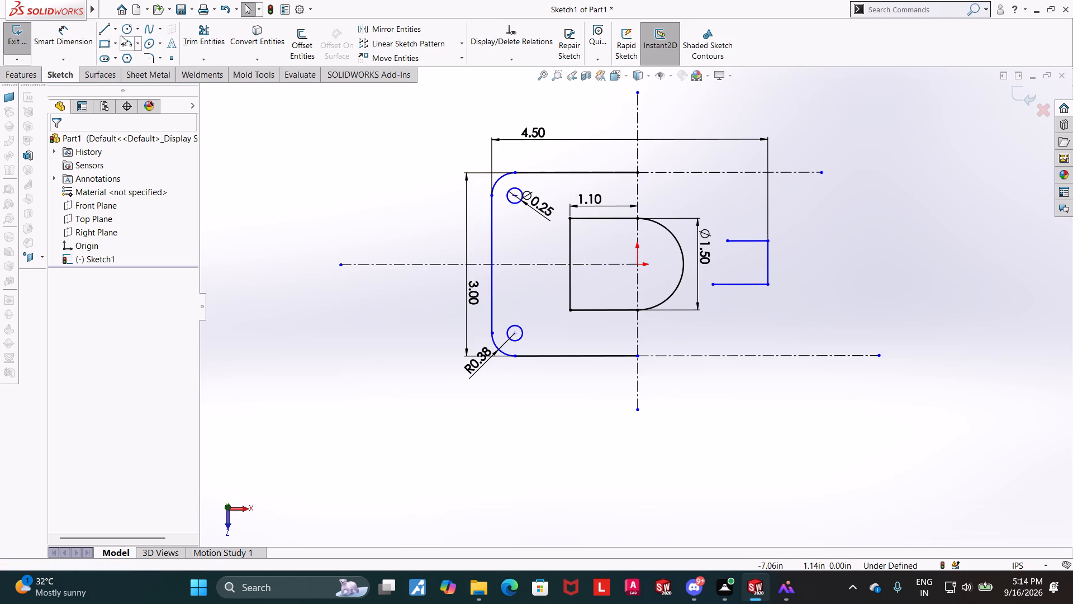
Sketch a vertical centerline about 5.48 in long through the cutout's arc, slightly toward the nose from the existing centerline.
{"action": "left_click", "coordinate": [113, 32]}
{"action": "left_click", "coordinate": [118, 53]}
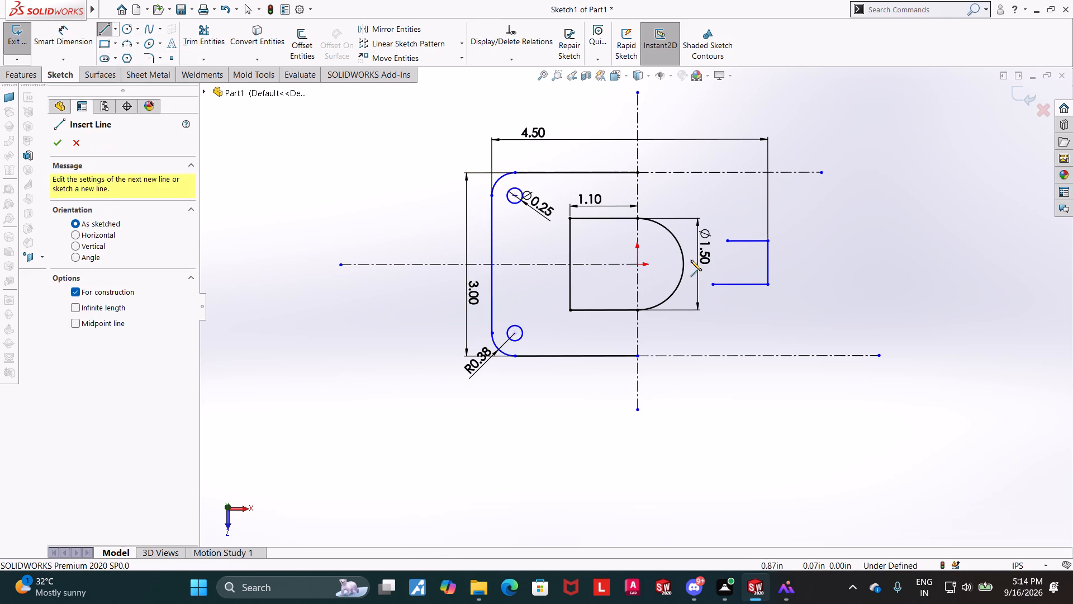
{"action": "left_click", "coordinate": [659, 100]}
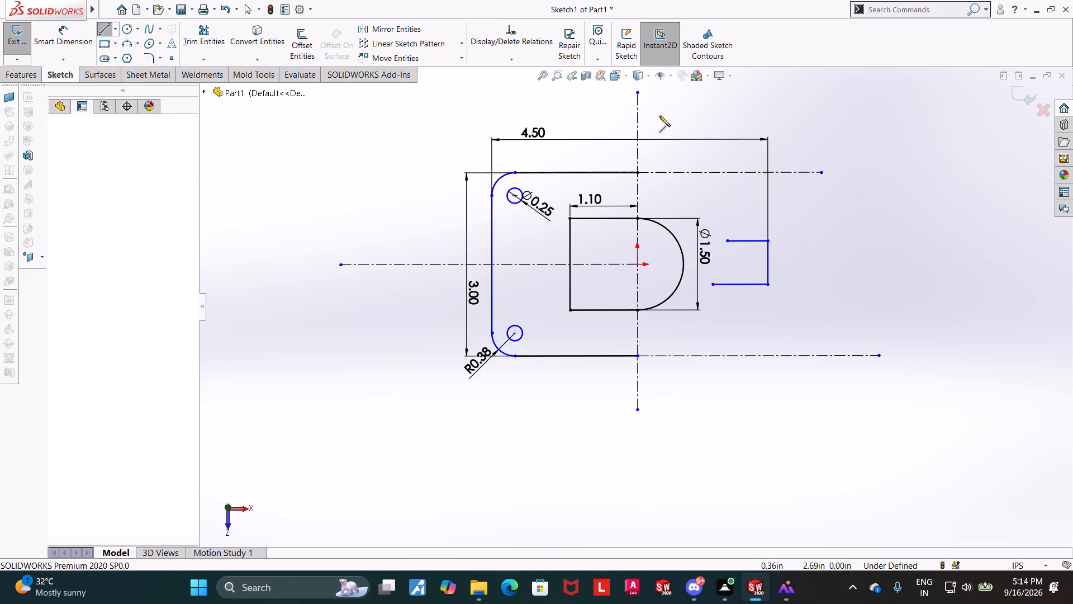
{"action": "left_click", "coordinate": [661, 435]}
{"action": "key", "text": "Escape"}
{"action": "key", "text": "Escape"}
{"action": "key", "text": "Escape"}
Dimension the distance from the lower corner hole's center to the new vertical centerline as 2 in.
{"action": "left_click", "coordinate": [62, 41]}
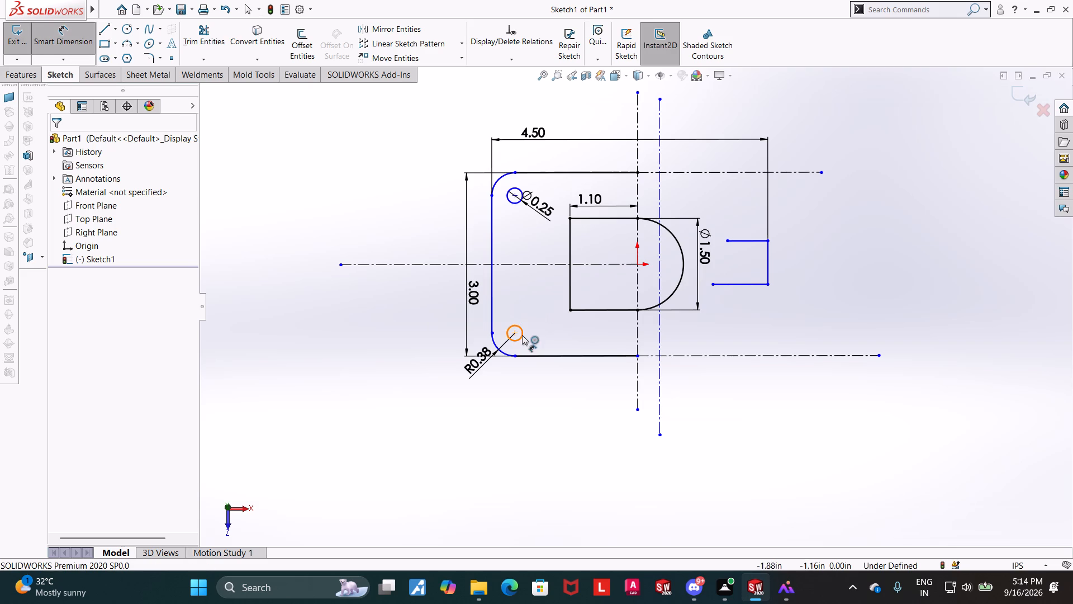
{"action": "left_click", "coordinate": [517, 334]}
{"action": "left_click", "coordinate": [662, 333]}
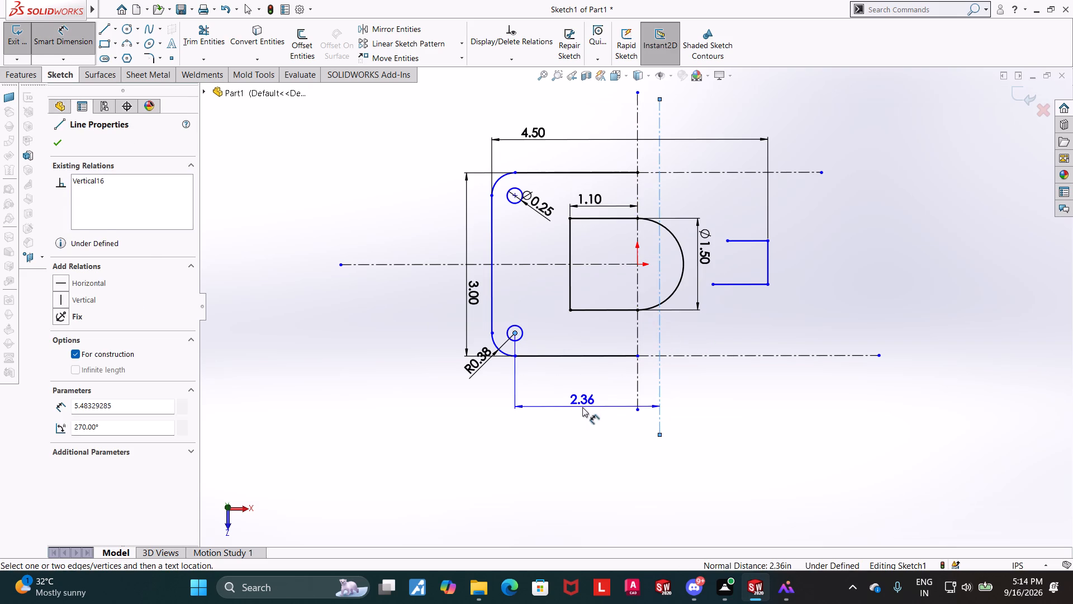
{"action": "left_click", "coordinate": [583, 407]}
{"action": "key", "text": "2"}
{"action": "key", "text": "Return"}
{"action": "key", "text": "Escape"}
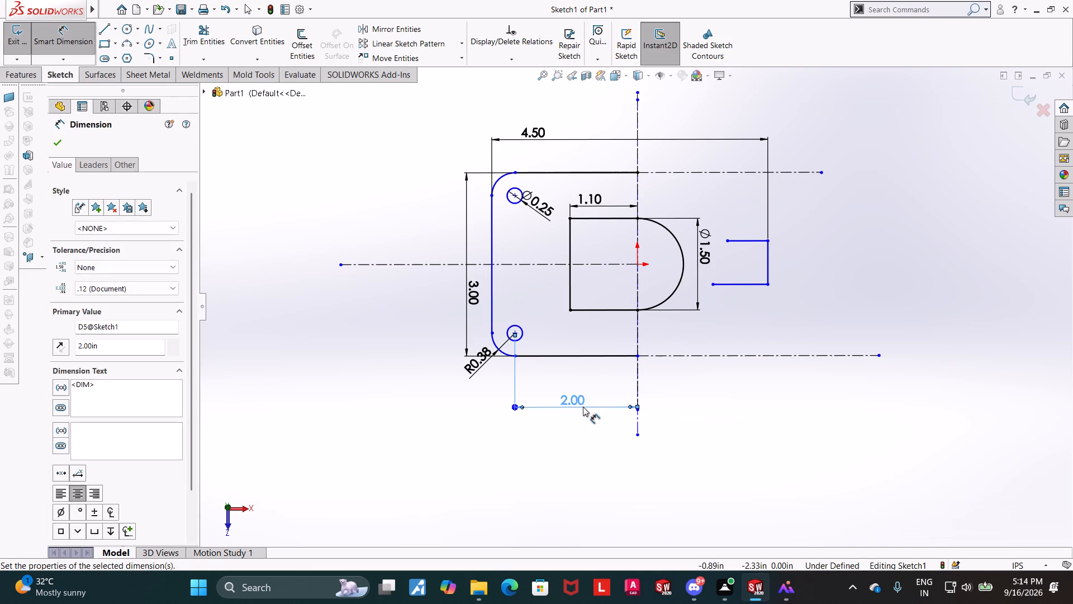
{"action": "key", "text": "Escape"}
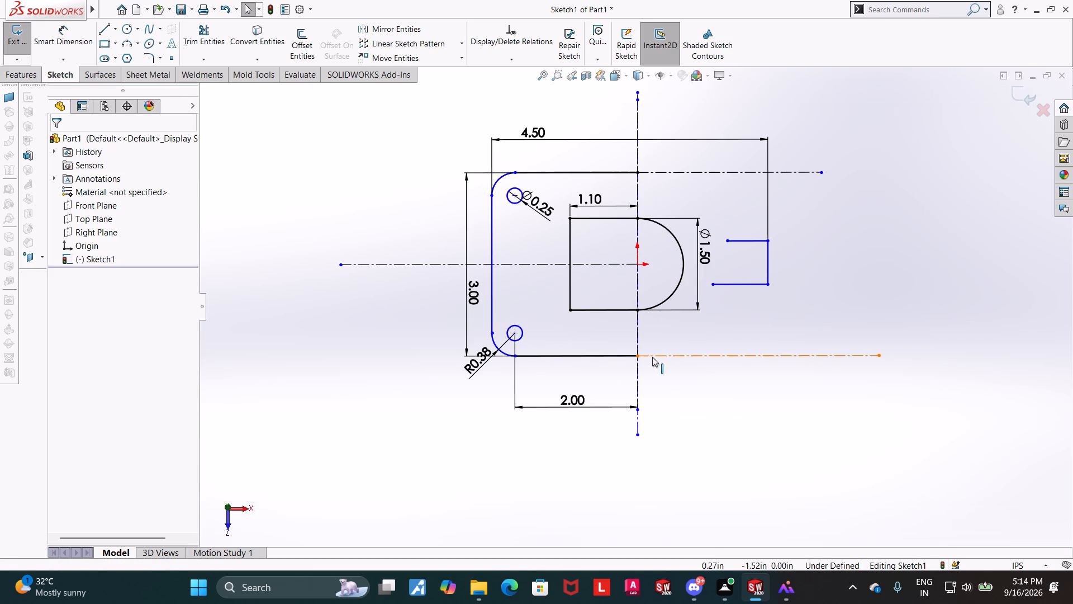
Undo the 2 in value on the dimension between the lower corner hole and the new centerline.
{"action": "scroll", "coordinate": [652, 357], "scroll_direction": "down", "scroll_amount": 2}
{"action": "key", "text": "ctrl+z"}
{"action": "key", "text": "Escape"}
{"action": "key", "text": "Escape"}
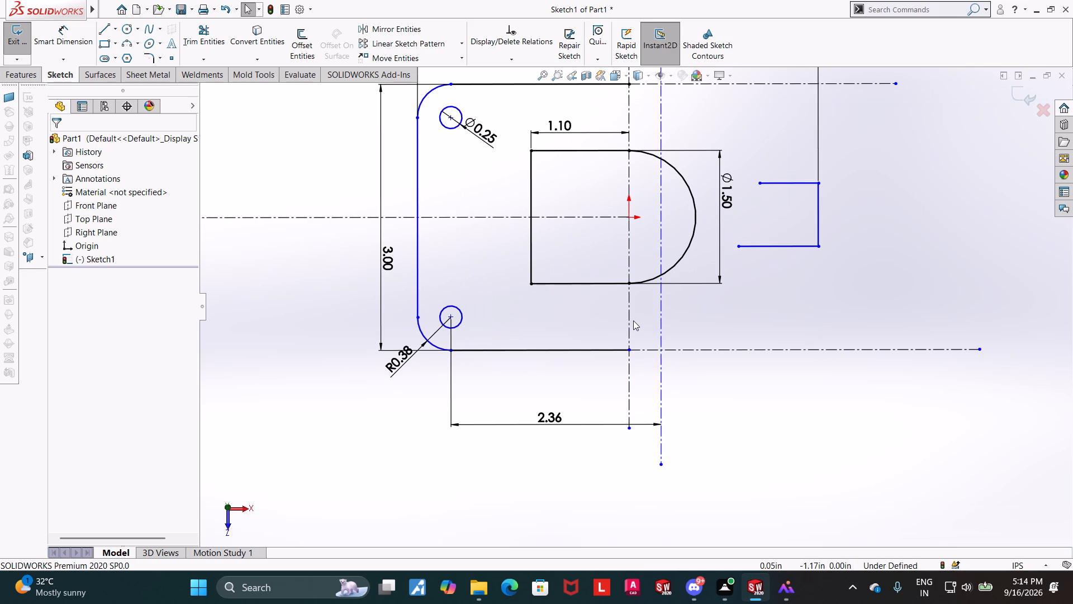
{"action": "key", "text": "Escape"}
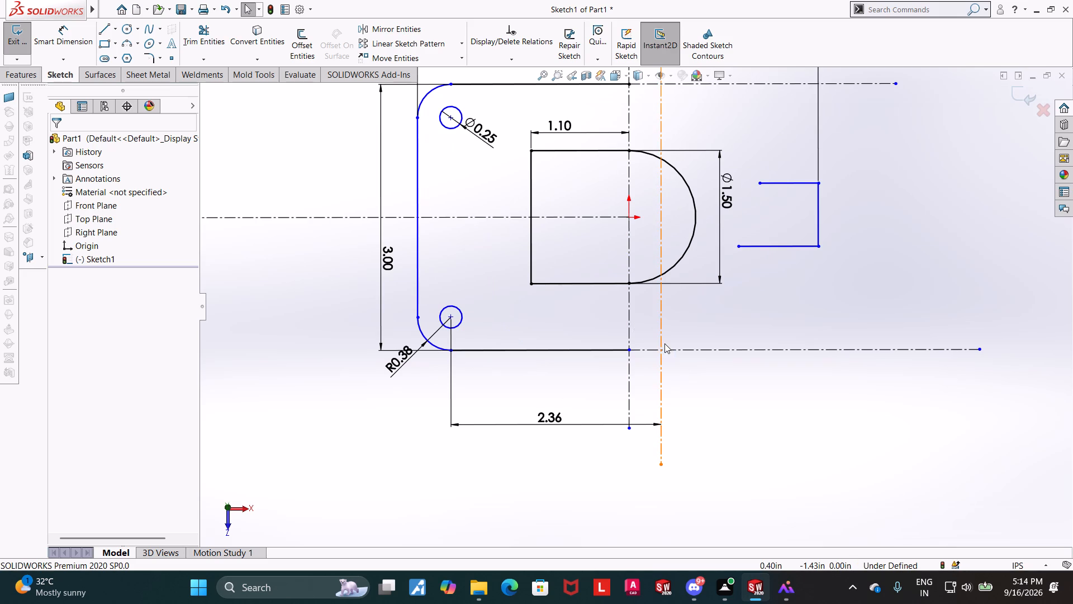
Dimension the distance from the plate's outer vertical edge to the original centerline through the origin as 2 in.
{"action": "left_click", "coordinate": [55, 33]}
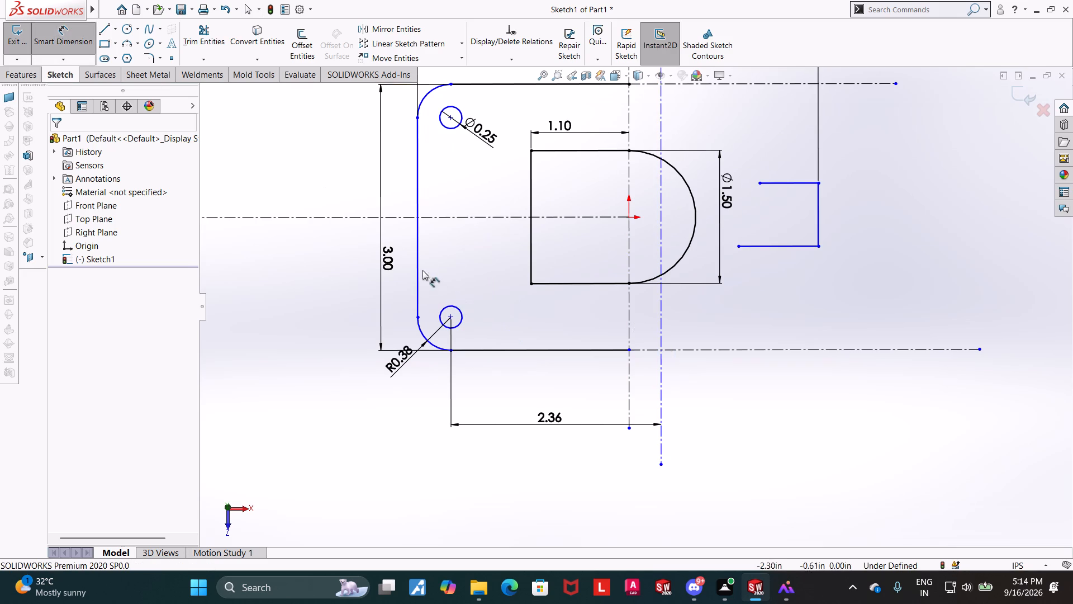
{"action": "left_click", "coordinate": [417, 266]}
{"action": "left_click", "coordinate": [626, 249]}
{"action": "left_click", "coordinate": [499, 278]}
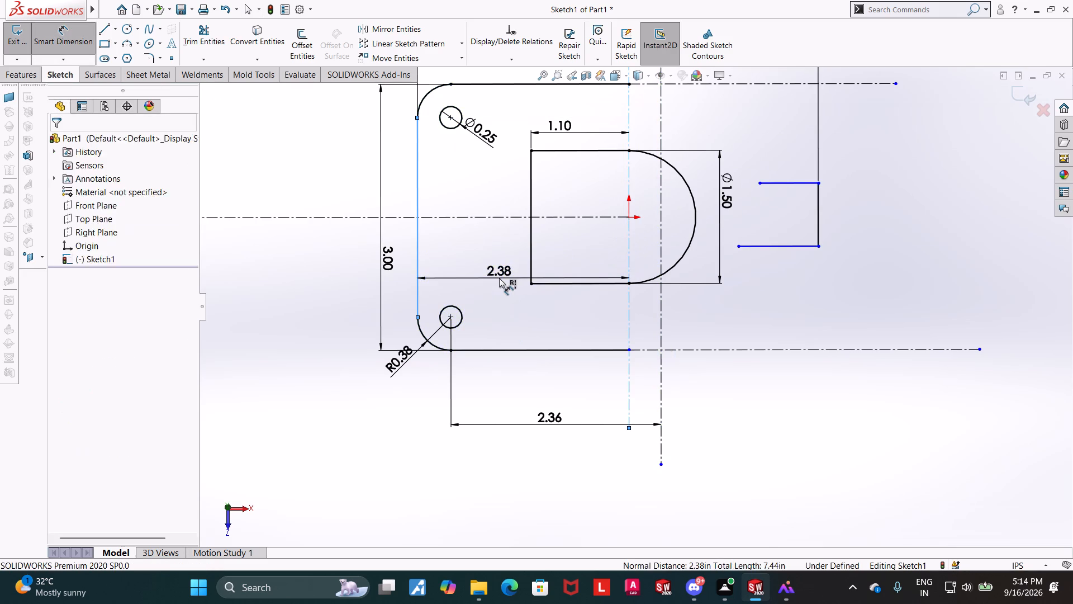
{"action": "key", "text": "2"}
{"action": "key", "text": "Return"}
{"action": "key", "text": "Escape"}
{"action": "key", "text": "Escape"}
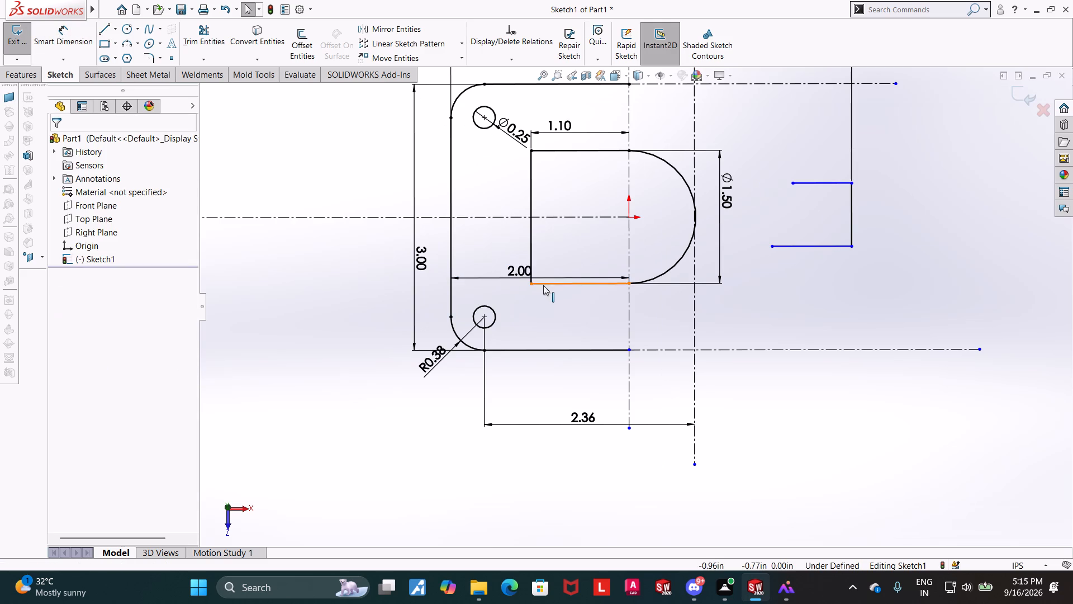
Set the dimension between the lower corner hole's center and the new vertical centerline to 2 in.
{"action": "scroll", "coordinate": [730, 320], "scroll_direction": "up", "scroll_amount": 3}
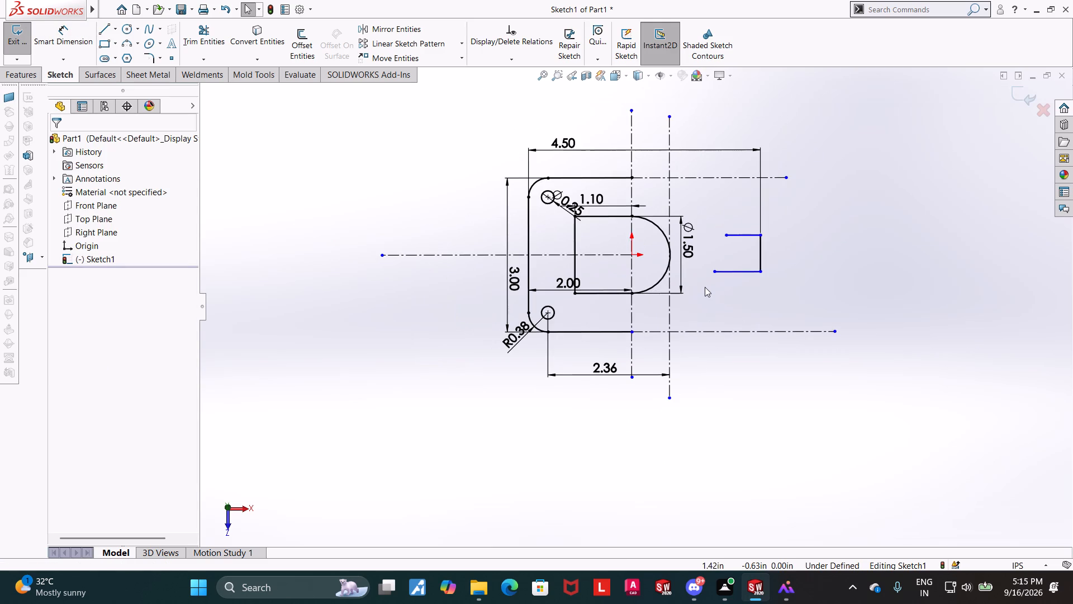
{"action": "double_click", "coordinate": [602, 364]}
{"action": "key", "text": "2"}
{"action": "key", "text": "Return"}
{"action": "key", "text": "Escape"}
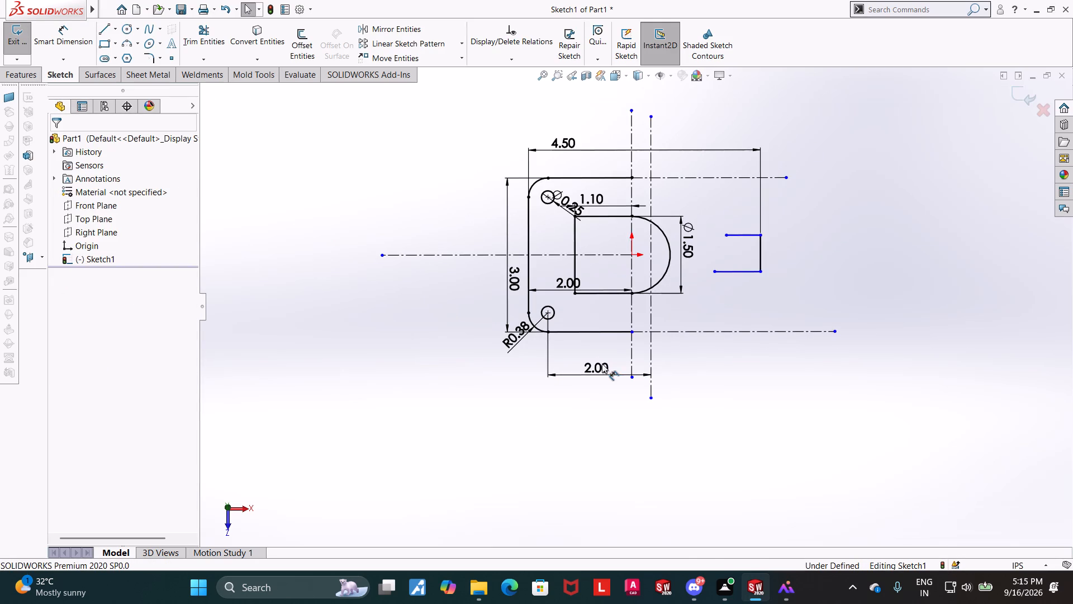
{"action": "key", "text": "Escape"}
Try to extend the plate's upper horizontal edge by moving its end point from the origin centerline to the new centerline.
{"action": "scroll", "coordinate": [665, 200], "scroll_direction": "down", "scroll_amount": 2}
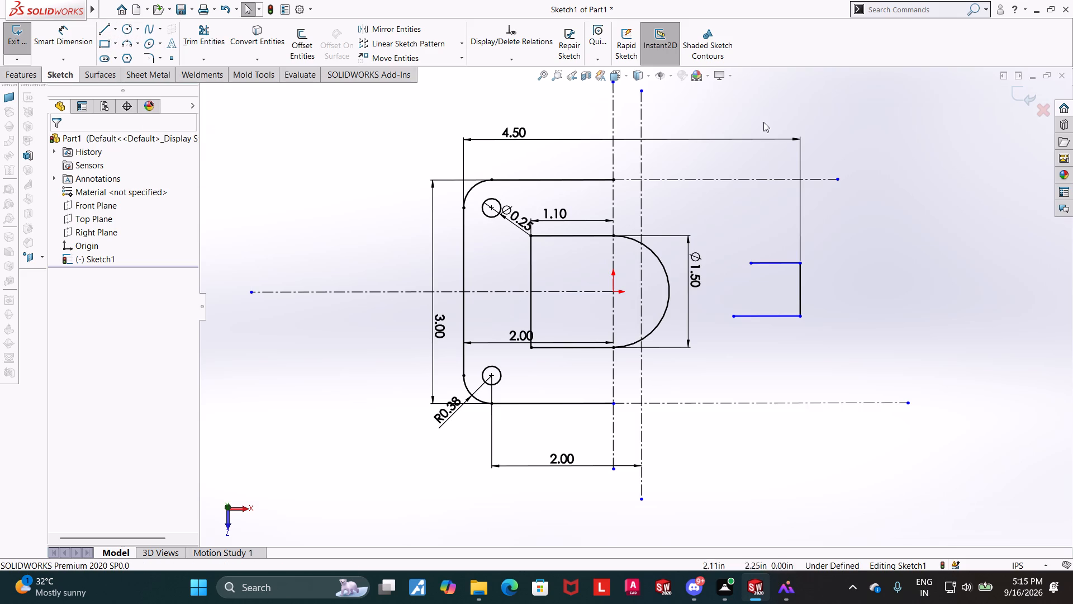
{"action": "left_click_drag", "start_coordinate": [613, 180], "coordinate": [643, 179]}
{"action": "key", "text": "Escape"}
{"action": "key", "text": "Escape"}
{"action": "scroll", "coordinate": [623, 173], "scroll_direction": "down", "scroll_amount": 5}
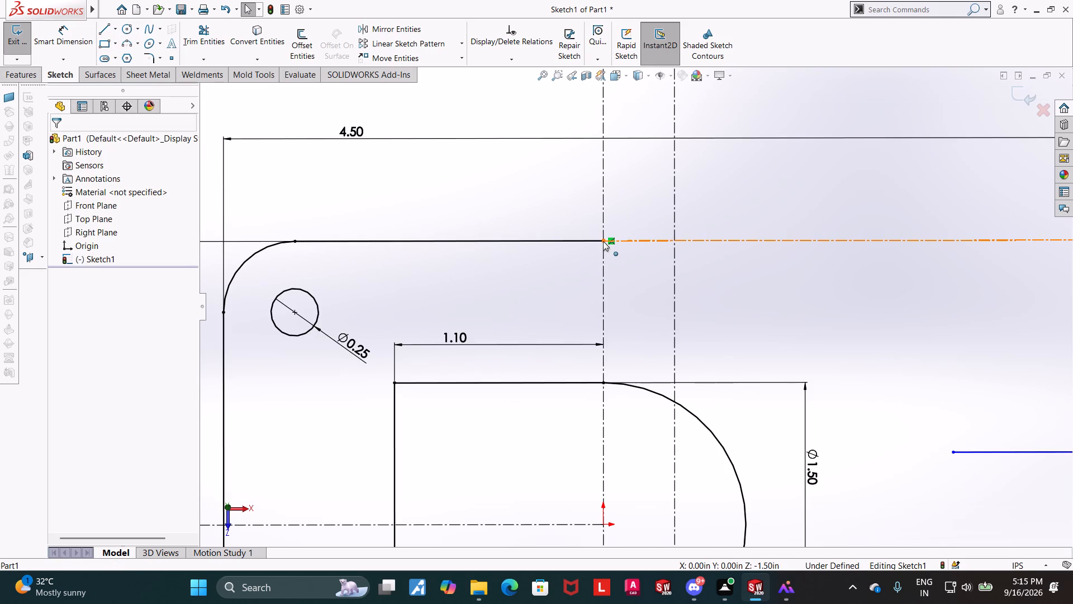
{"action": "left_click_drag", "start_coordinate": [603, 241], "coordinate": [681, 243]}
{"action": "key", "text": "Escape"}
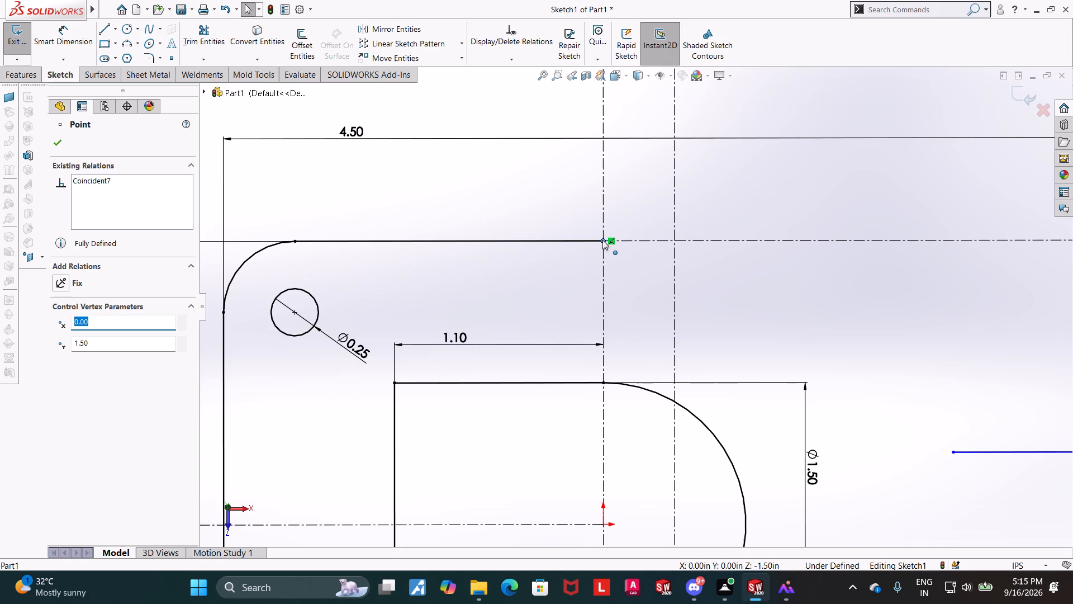
Delete the coincident relation on the plate's upper edge end point and extend the edge to the new vertical centerline.
{"action": "right_click", "coordinate": [611, 240]}
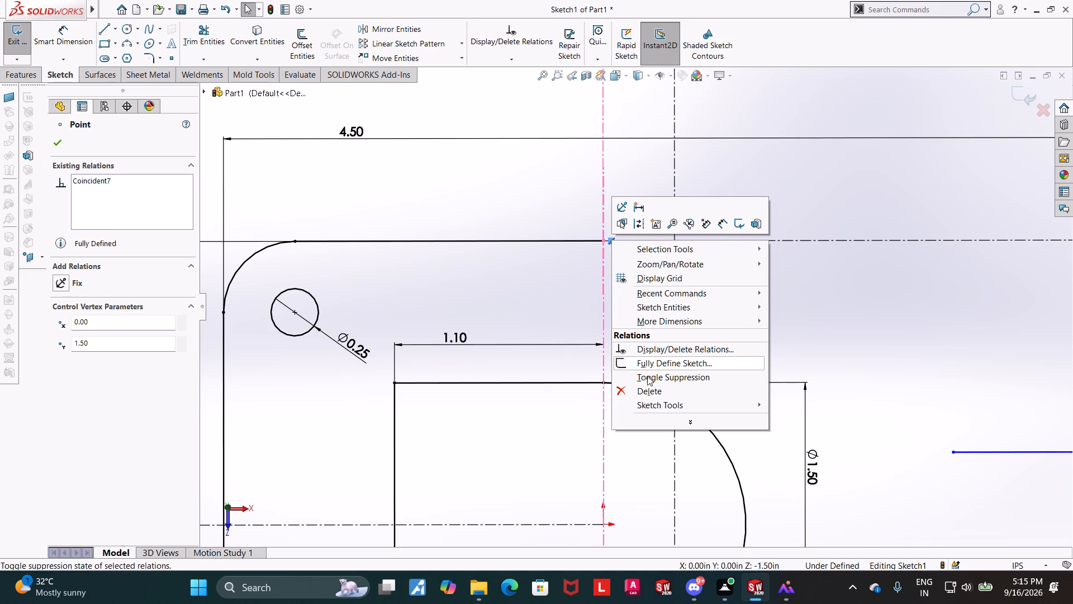
{"action": "left_click", "coordinate": [648, 392]}
{"action": "left_click_drag", "start_coordinate": [602, 240], "coordinate": [661, 243]}
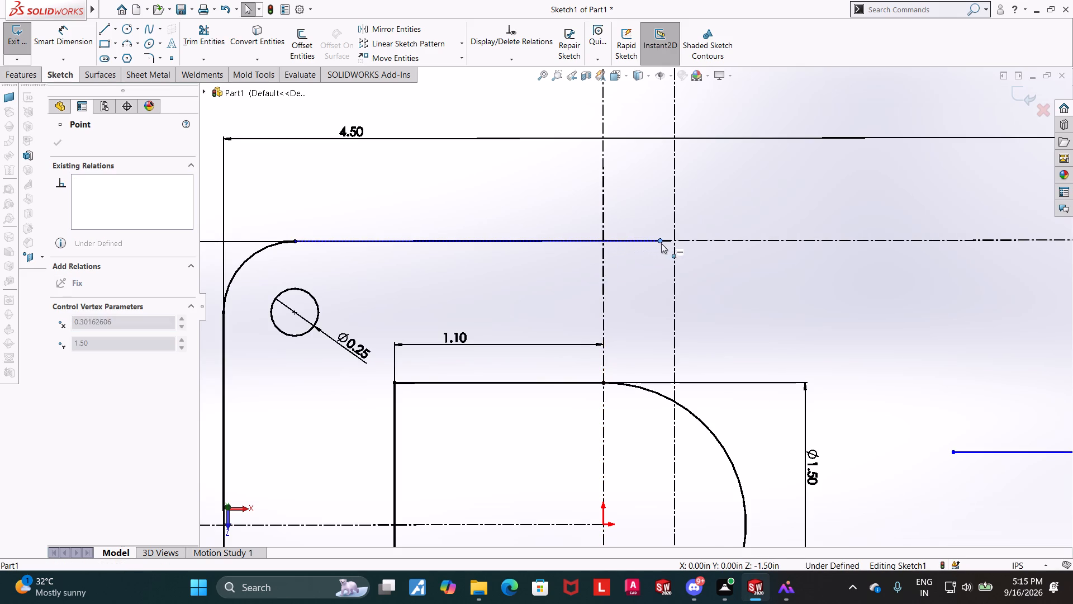
{"action": "left_click_drag", "start_coordinate": [661, 243], "coordinate": [674, 243]}
{"action": "scroll", "coordinate": [723, 278], "scroll_direction": "up", "scroll_amount": 7}
{"action": "left_click", "coordinate": [714, 425]}
Extend the plate's lower horizontal edge by moving its end point from the origin centerline to the new vertical centerline.
{"action": "scroll", "coordinate": [676, 436], "scroll_direction": "down", "scroll_amount": 3}
{"action": "scroll", "coordinate": [594, 443], "scroll_direction": "down", "scroll_amount": 2}
{"action": "left_click_drag", "start_coordinate": [584, 414], "coordinate": [644, 414]}
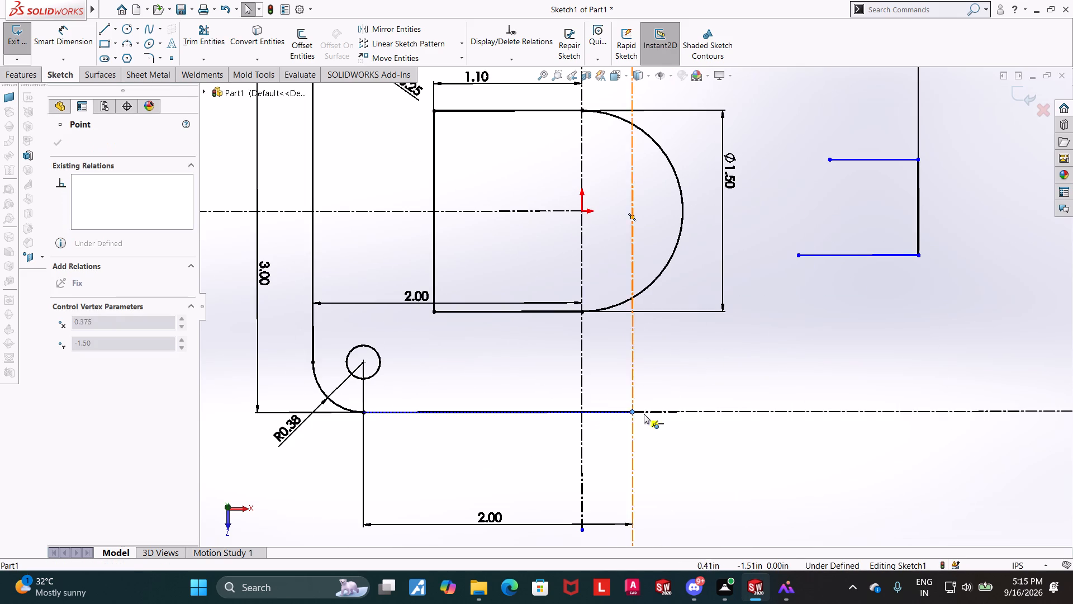
{"action": "left_click_drag", "start_coordinate": [644, 414], "coordinate": [633, 415]}
{"action": "left_click", "coordinate": [720, 460]}
Sketch a circle about 0.33 in in diameter on the new vertical centerline, level with the lower corner hole.
{"action": "scroll", "coordinate": [716, 459], "scroll_direction": "up", "scroll_amount": 5}
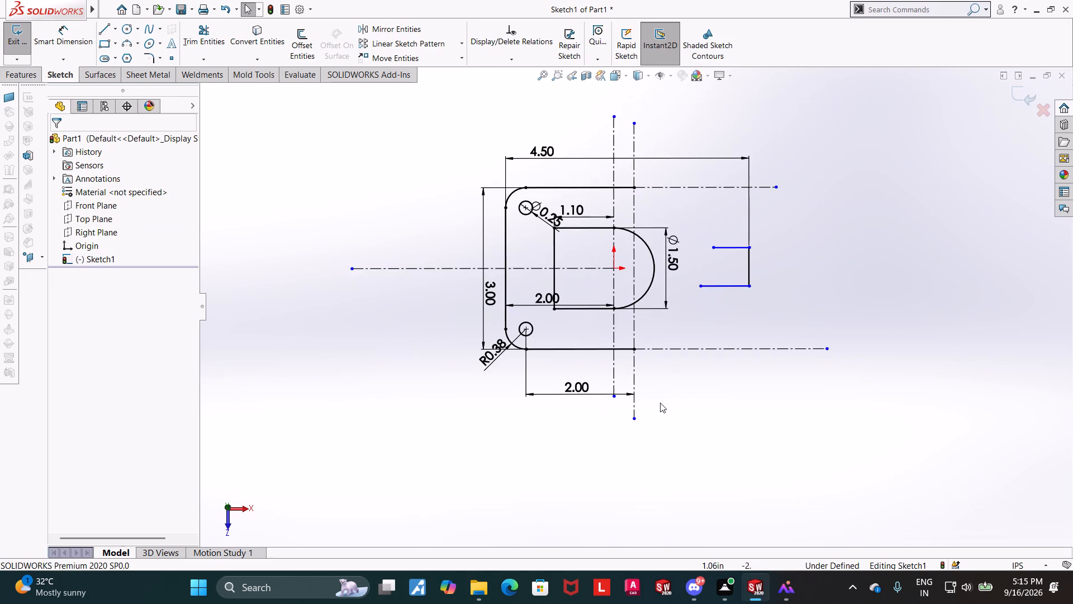
{"action": "scroll", "coordinate": [536, 183], "scroll_direction": "down", "scroll_amount": 2}
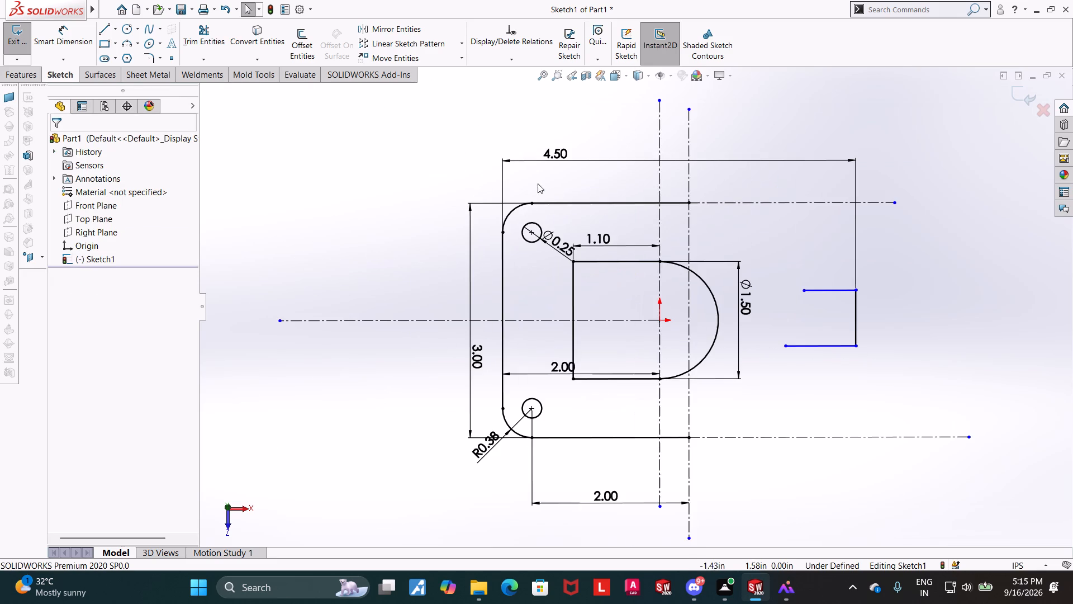
{"action": "left_click", "coordinate": [124, 27]}
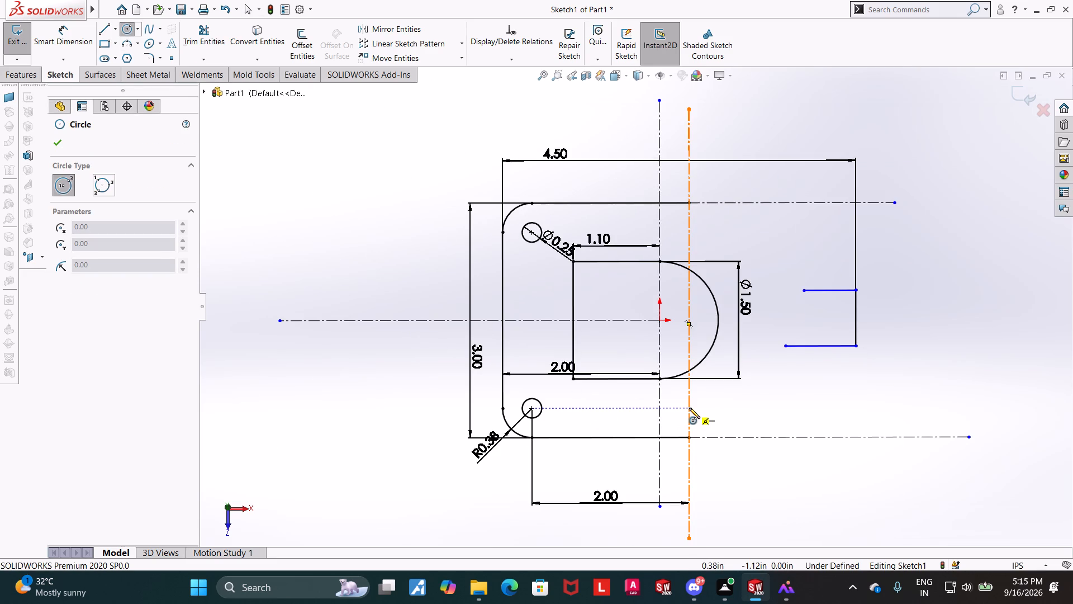
{"action": "left_click", "coordinate": [689, 408]}
{"action": "left_click", "coordinate": [702, 405]}
{"action": "key", "text": "Escape"}
{"action": "key", "text": "Escape"}
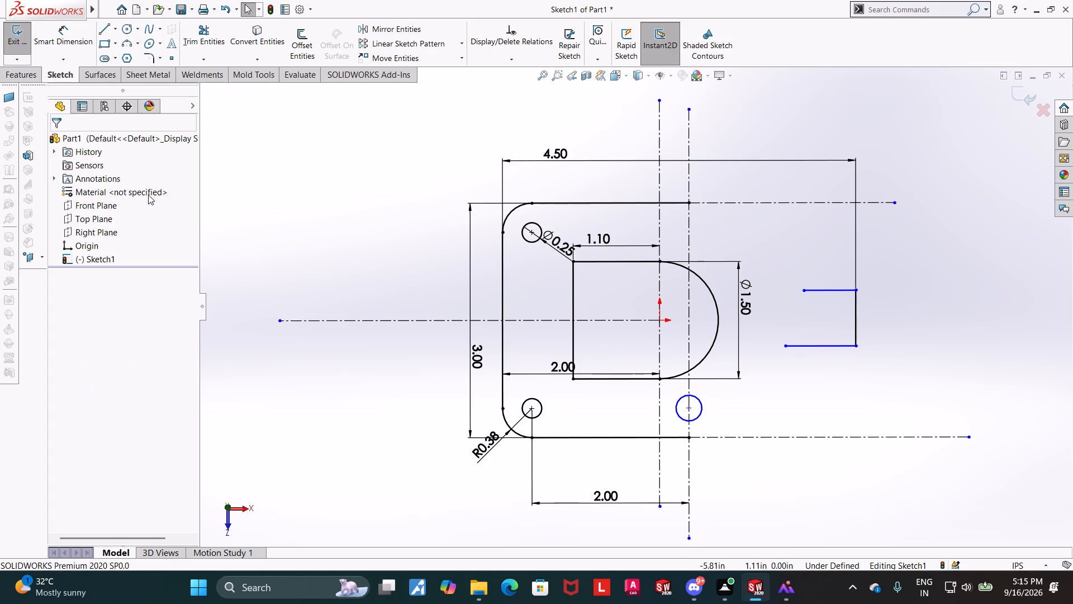
{"action": "key", "text": "Escape"}
Dimension the new circle on the vertical centerline with a diameter of 0.25 in.
{"action": "left_click", "coordinate": [60, 44]}
{"action": "left_click", "coordinate": [700, 409]}
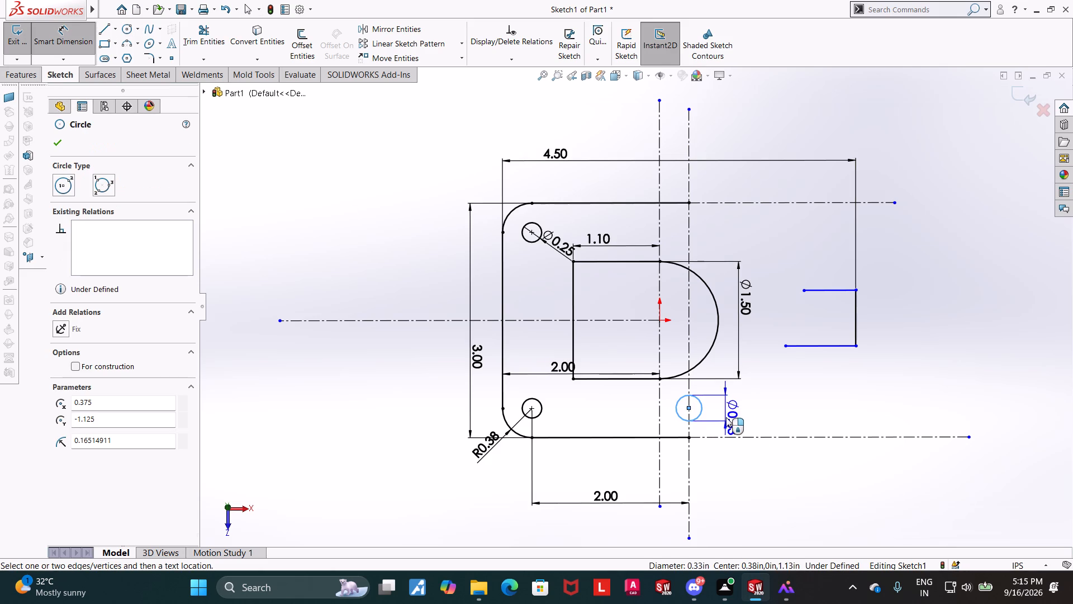
{"action": "left_click", "coordinate": [728, 417]}
{"action": "key", "text": "0"}
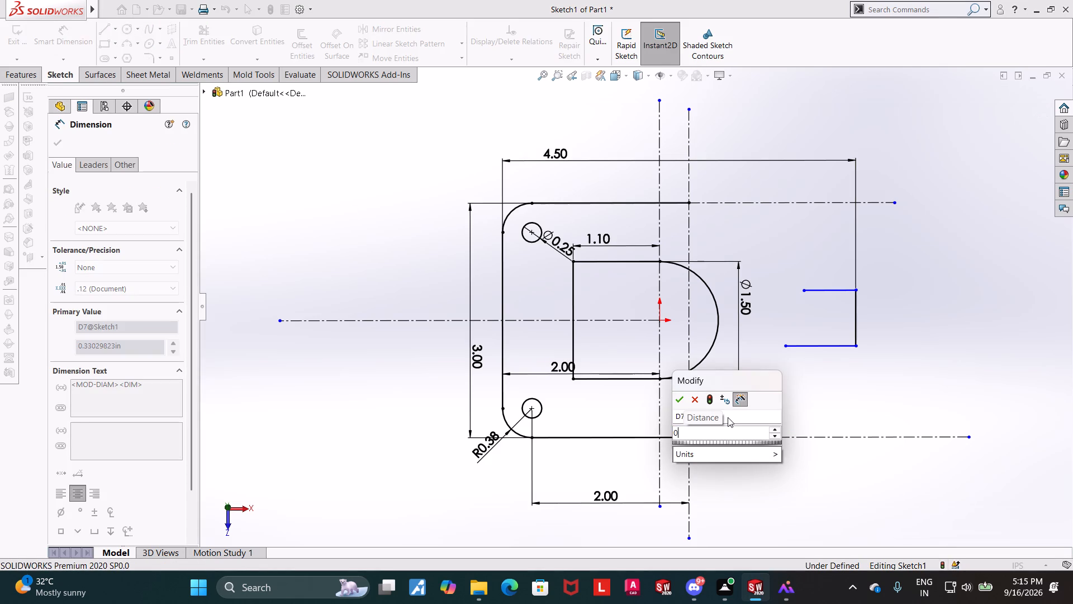
{"action": "type", "text": ".2"}
{"action": "key", "text": "5"}
{"action": "key", "text": "Return"}
{"action": "key", "text": "Escape"}
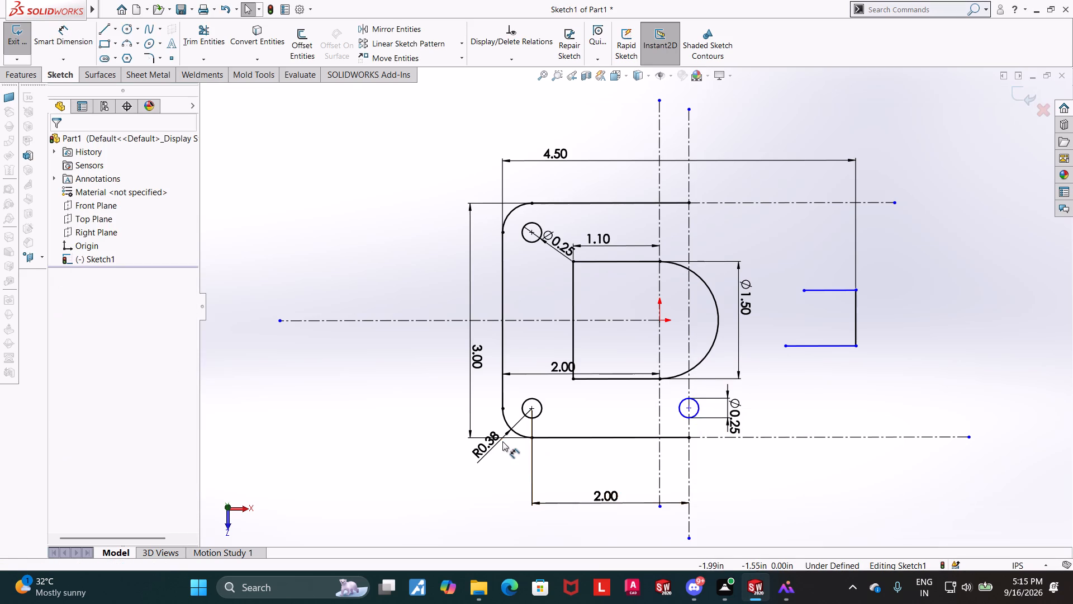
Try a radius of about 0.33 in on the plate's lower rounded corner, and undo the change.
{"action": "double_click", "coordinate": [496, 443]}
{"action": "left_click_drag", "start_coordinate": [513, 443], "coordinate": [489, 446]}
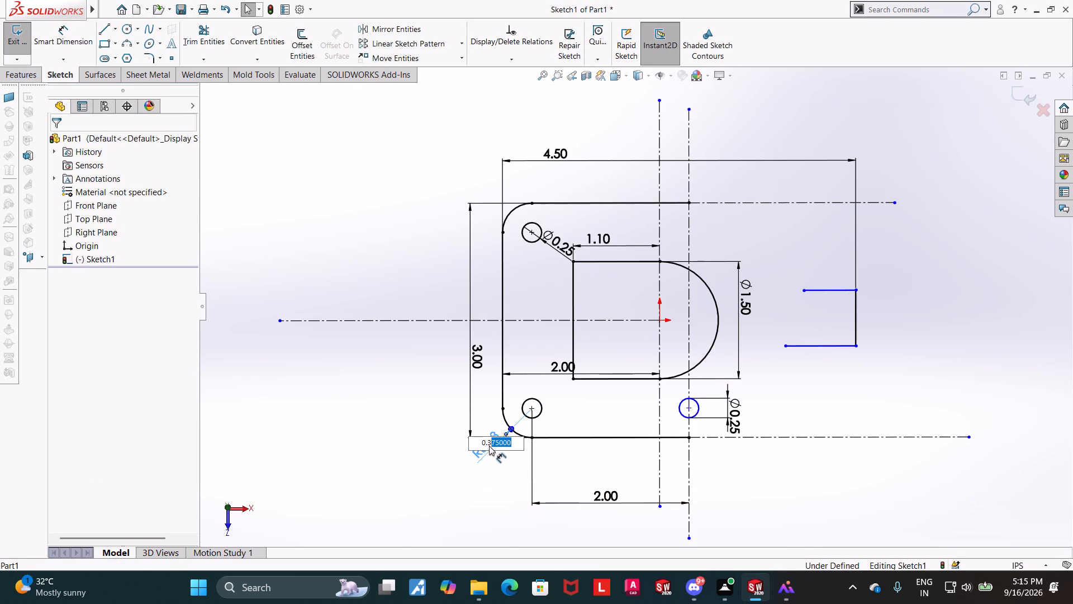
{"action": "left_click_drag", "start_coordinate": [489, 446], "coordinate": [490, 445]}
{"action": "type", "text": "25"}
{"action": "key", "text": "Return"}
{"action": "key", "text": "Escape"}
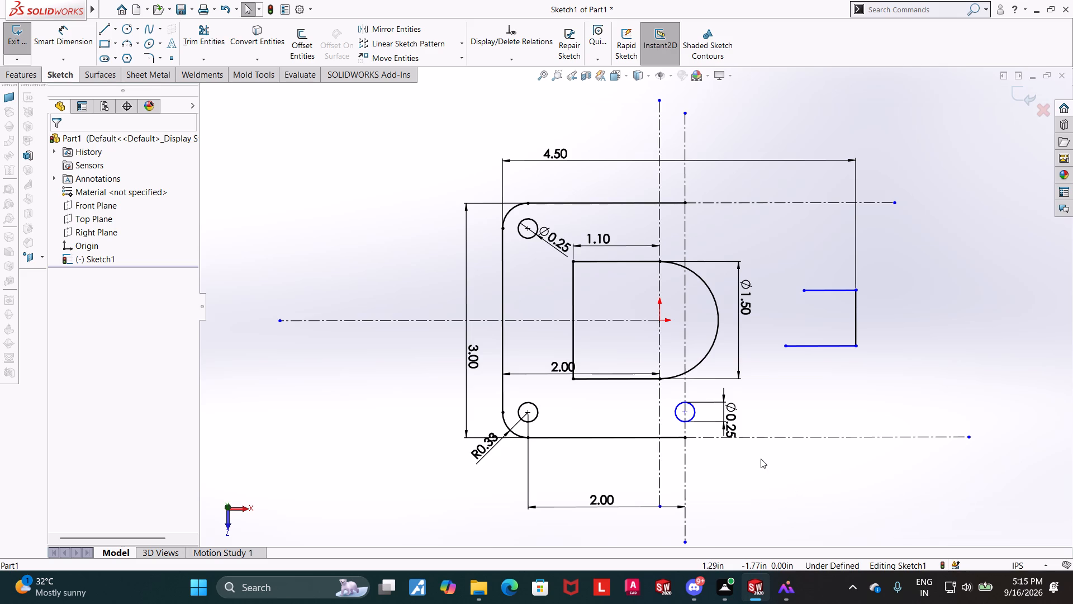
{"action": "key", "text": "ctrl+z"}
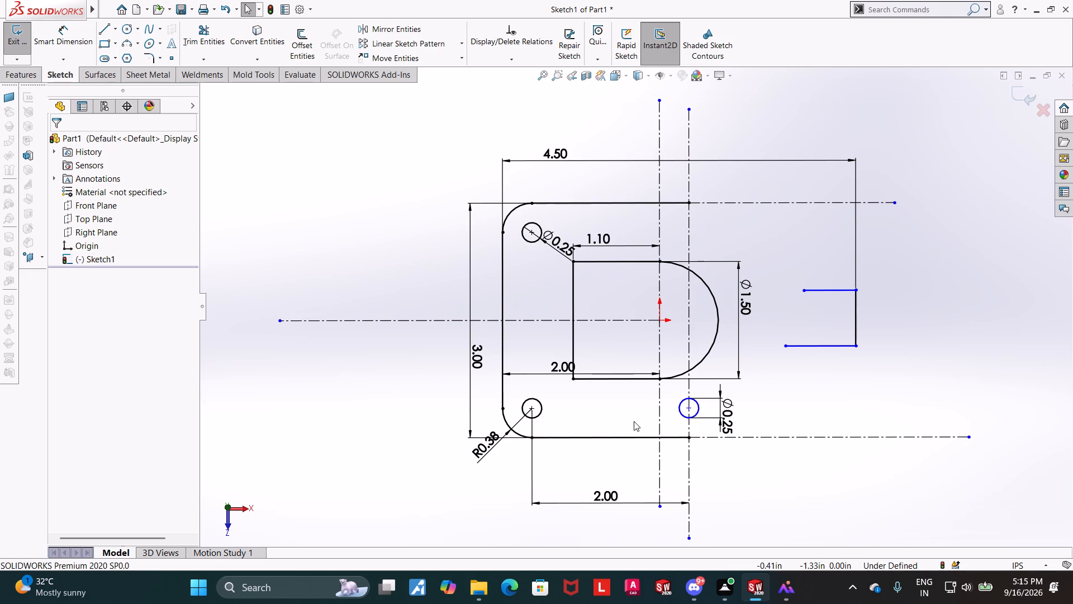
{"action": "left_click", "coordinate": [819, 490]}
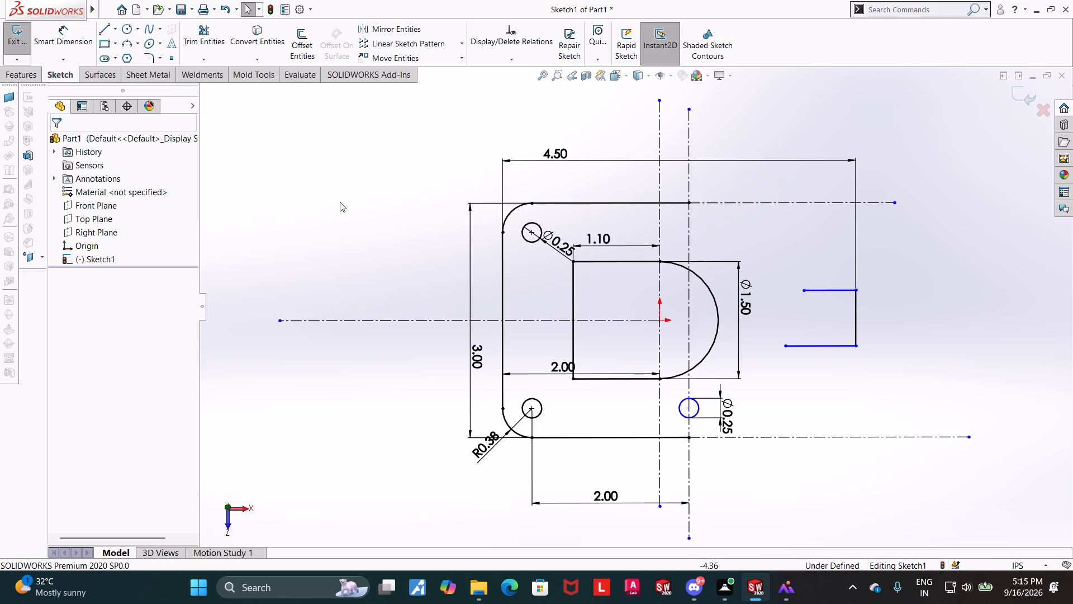
Draw a horizontal centerline about 3.67 in long from the origin outward past the three-sided tab outline.
{"action": "left_click", "coordinate": [117, 27]}
{"action": "left_click", "coordinate": [119, 53]}
{"action": "left_click", "coordinate": [660, 319]}
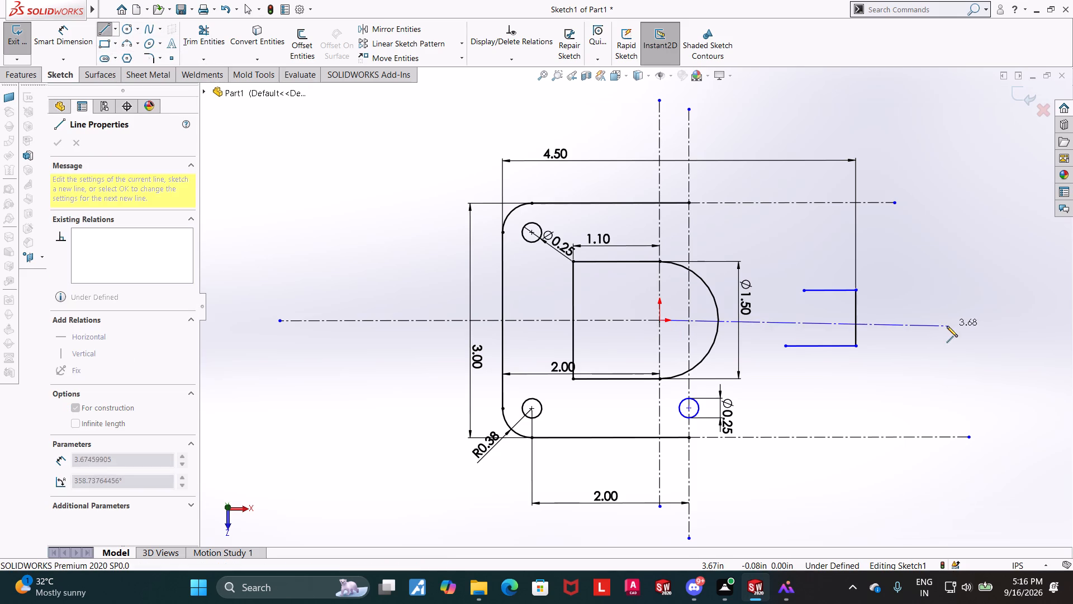
{"action": "left_click", "coordinate": [947, 319]}
{"action": "key", "text": "Escape"}
{"action": "key", "text": "Escape"}
{"action": "key", "text": "Escape"}
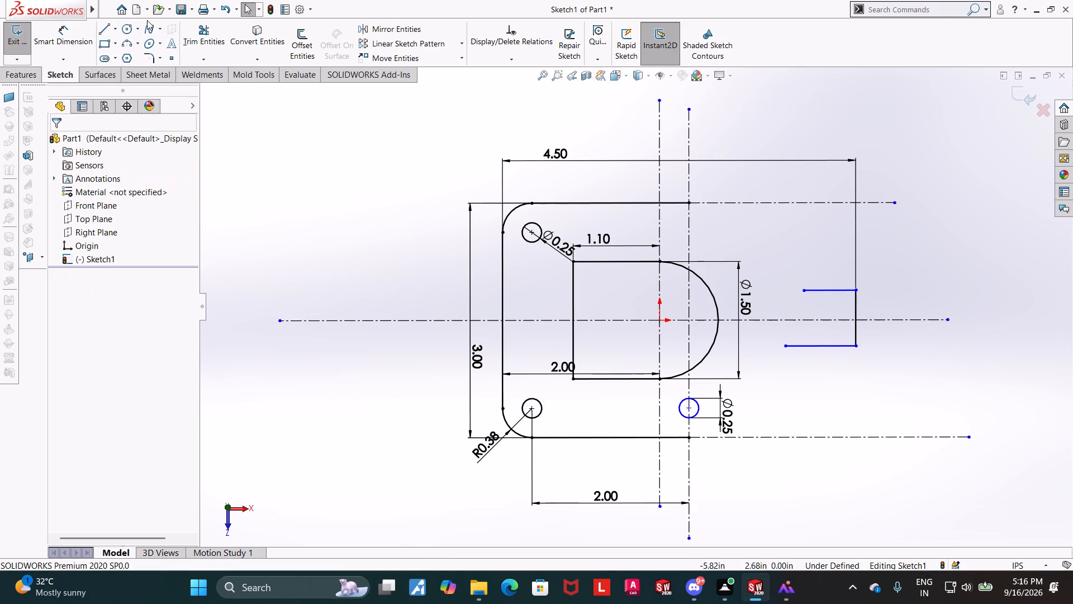
Mirror the 0.25 in circle on the vertical centerline about the new horizontal centerline, keeping the original.
{"action": "left_click", "coordinate": [376, 32]}
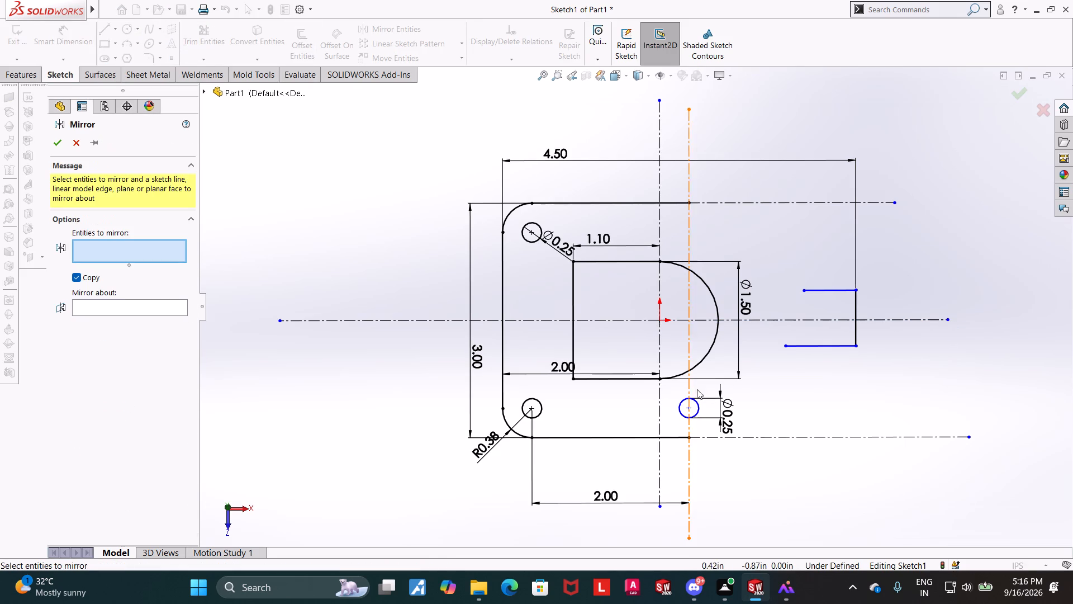
{"action": "left_click", "coordinate": [699, 404]}
{"action": "left_click", "coordinate": [136, 308]}
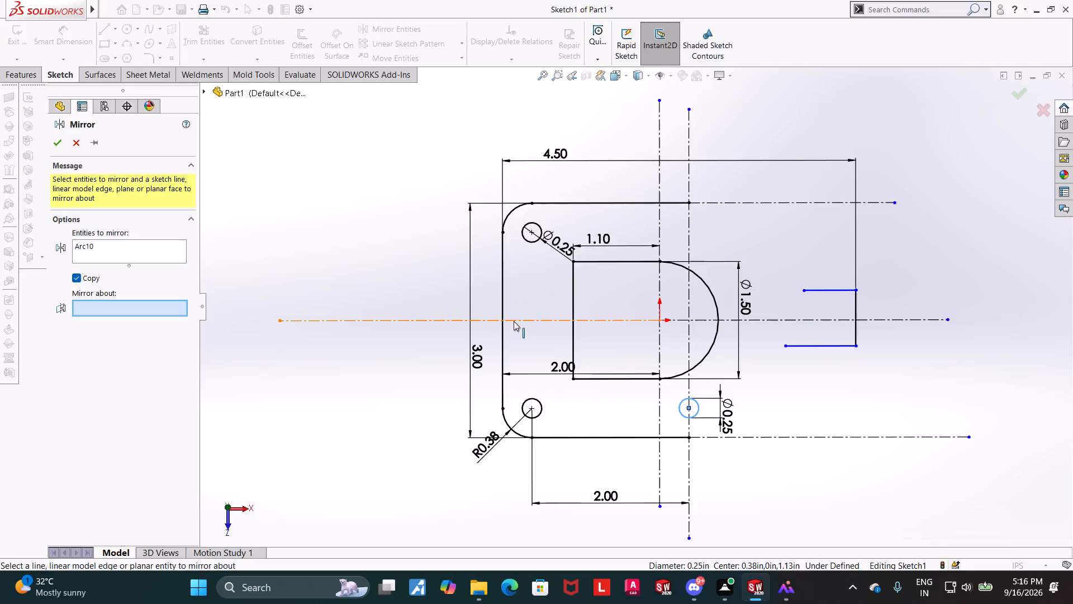
{"action": "left_click", "coordinate": [767, 317]}
{"action": "left_click", "coordinate": [770, 321]}
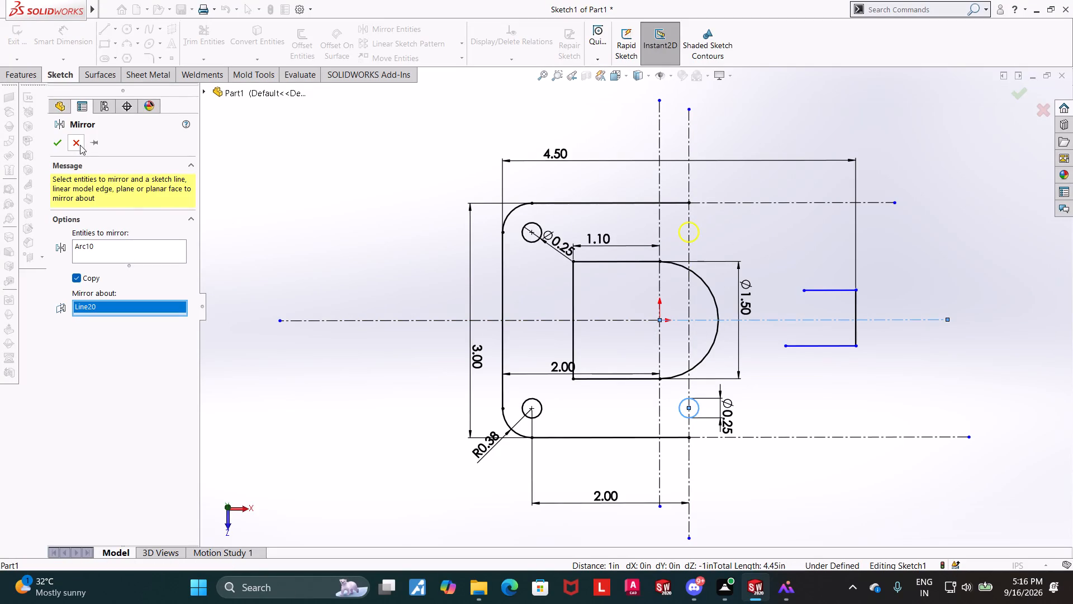
{"action": "left_click", "coordinate": [59, 141]}
{"action": "key", "text": "Escape"}
{"action": "key", "text": "Escape"}
{"action": "key", "text": "Escape"}
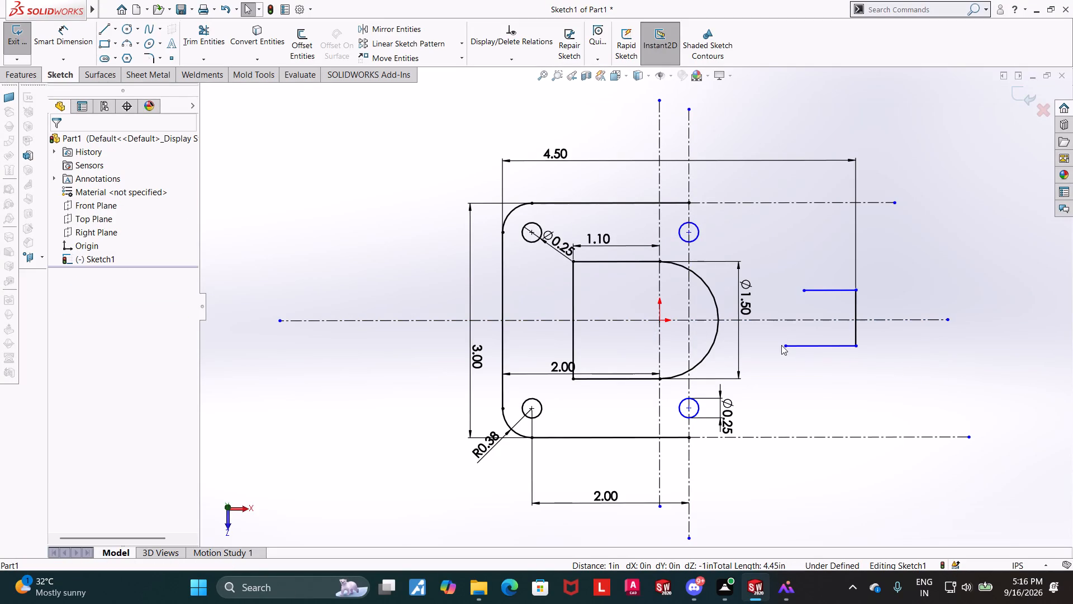
Sketch a larger circle concentric with the mirrored upper hole, reaching the end of the plate's upper edge.
{"action": "left_click", "coordinate": [125, 28]}
{"action": "left_click", "coordinate": [689, 232]}
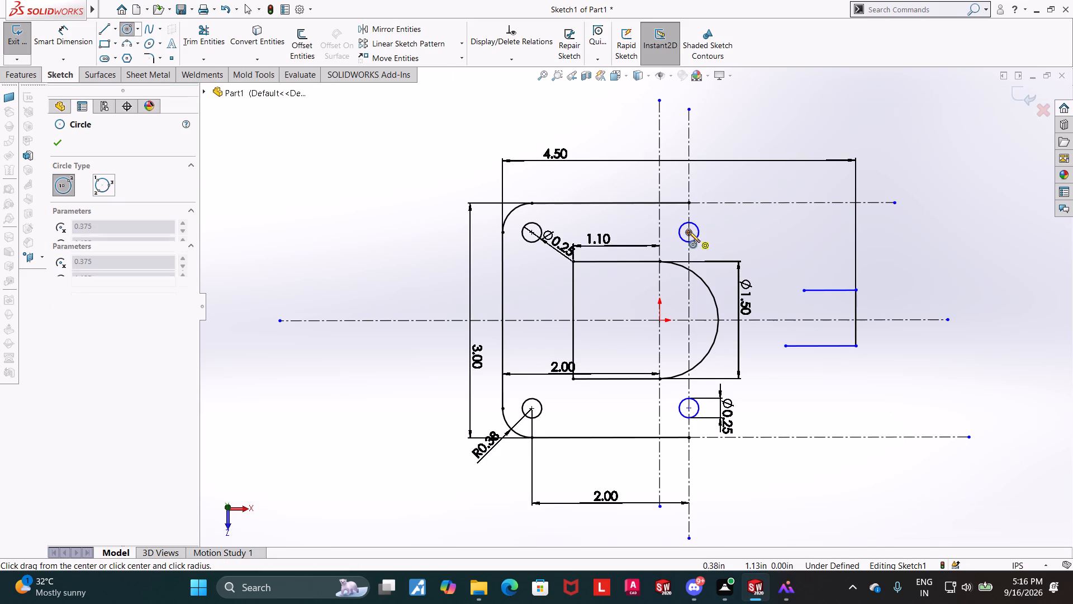
{"action": "left_click", "coordinate": [691, 203]}
{"action": "key", "text": "Escape"}
{"action": "key", "text": "Escape"}
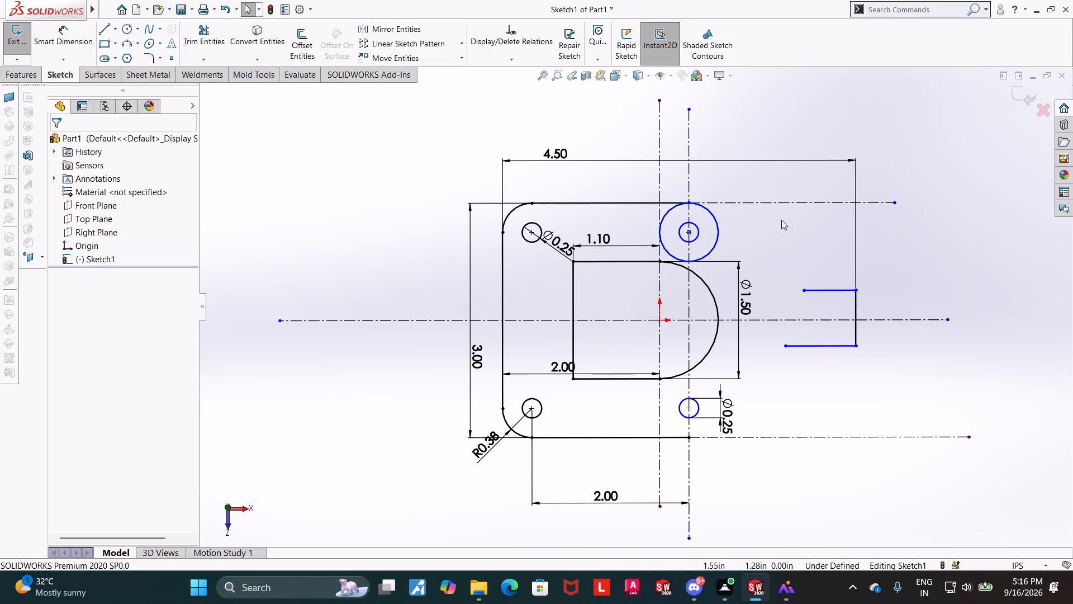
{"action": "key", "text": "Escape"}
{"action": "key", "text": "Escape"}
Lengthen the upper line of the tab outline so its open end aligns vertically with the lower line's open end.
{"action": "left_click_drag", "start_coordinate": [803, 291], "coordinate": [773, 291]}
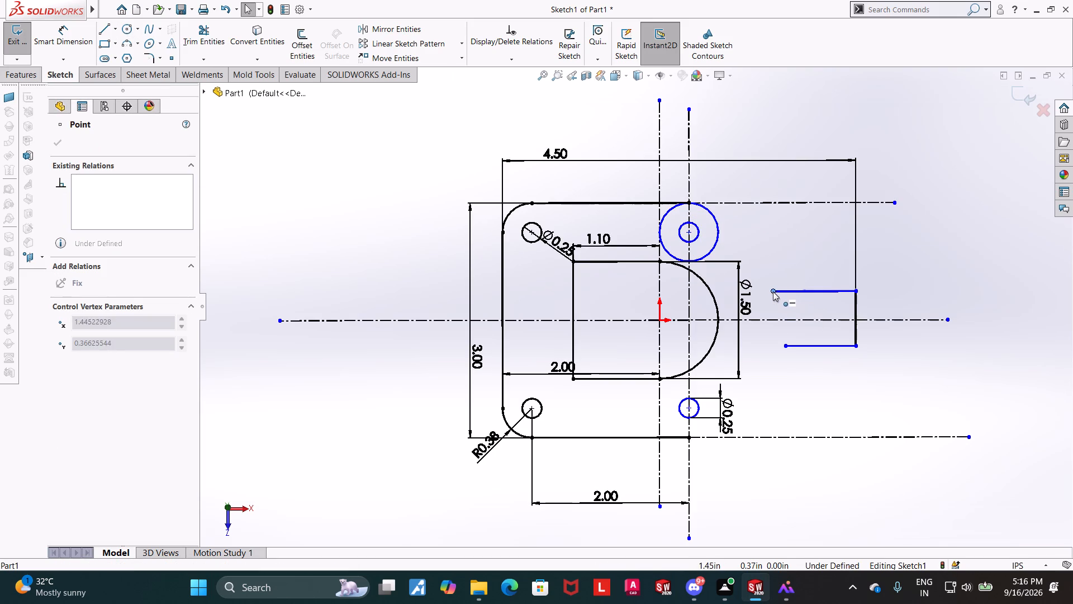
{"action": "left_click_drag", "start_coordinate": [773, 291], "coordinate": [782, 291]}
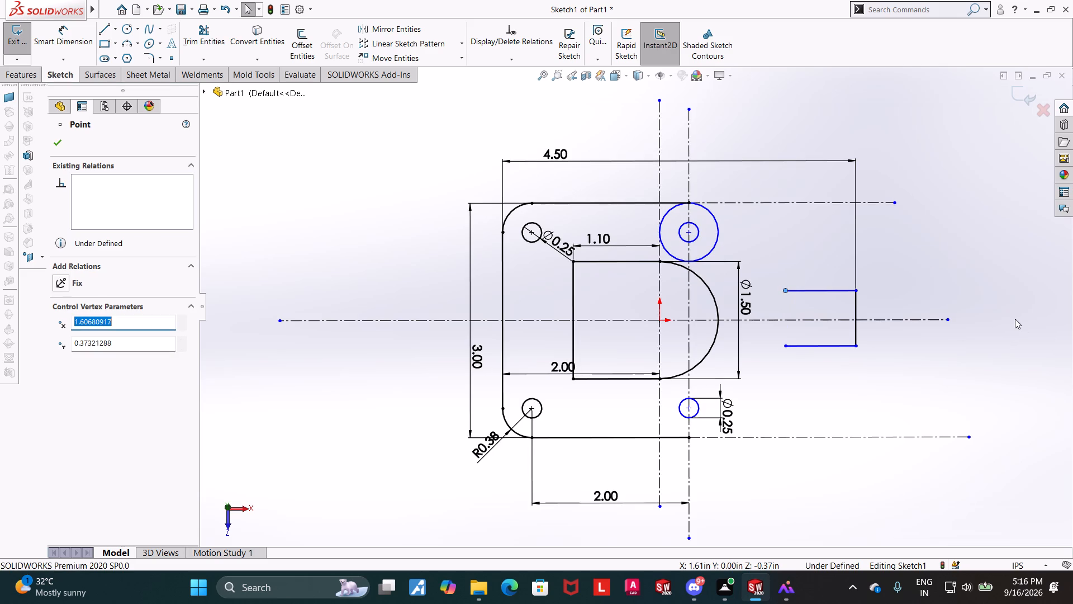
{"action": "left_click", "coordinate": [1015, 319]}
Draw a tangent line about 1.39 in long from the upper outer circle to the open end of the tab's upper line.
{"action": "left_click", "coordinate": [108, 35]}
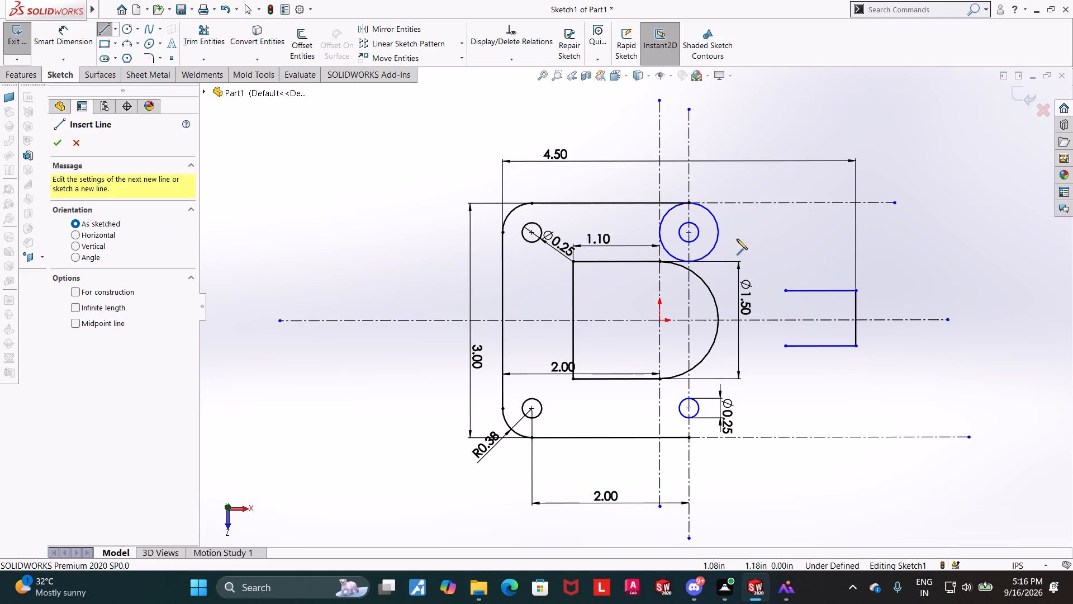
{"action": "left_click", "coordinate": [708, 206]}
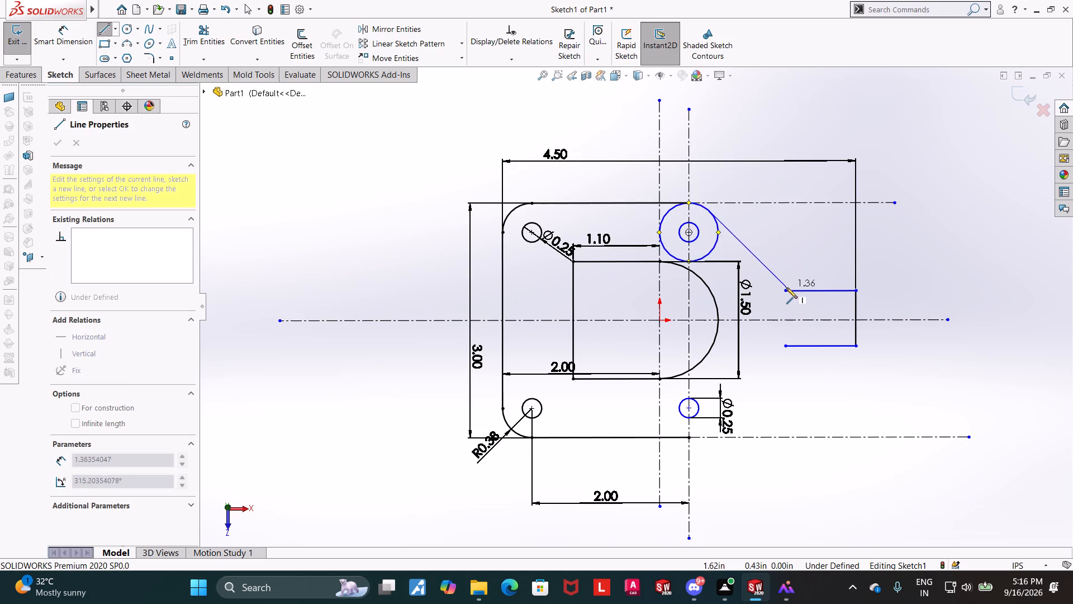
{"action": "left_click", "coordinate": [784, 290]}
{"action": "key", "text": "Escape"}
{"action": "key", "text": "Escape"}
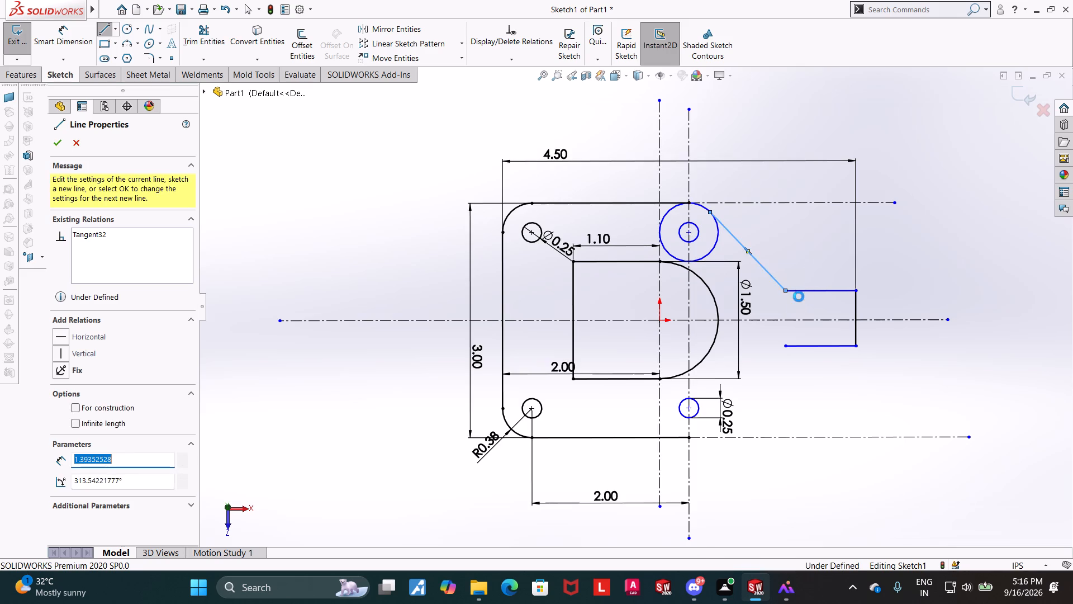
{"action": "key", "text": "Escape"}
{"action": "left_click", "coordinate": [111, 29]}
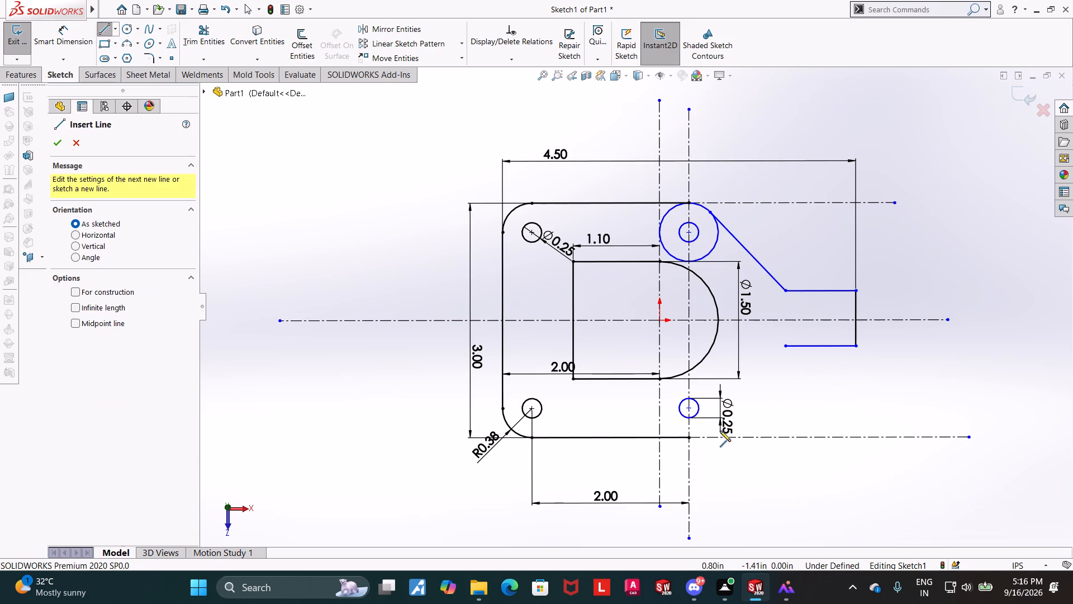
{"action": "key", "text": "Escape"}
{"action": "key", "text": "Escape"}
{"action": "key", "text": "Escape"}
Sketch a circle of about 0.38 in radius concentric with the lower 0.25 in hole on the new vertical centerline.
{"action": "left_click", "coordinate": [128, 27]}
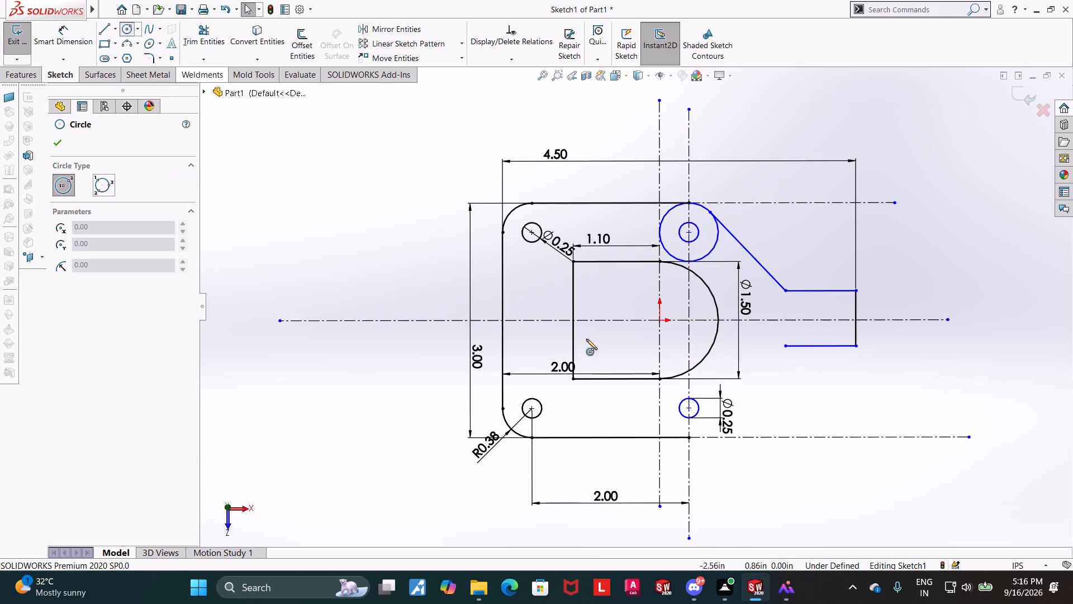
{"action": "left_click", "coordinate": [689, 408]}
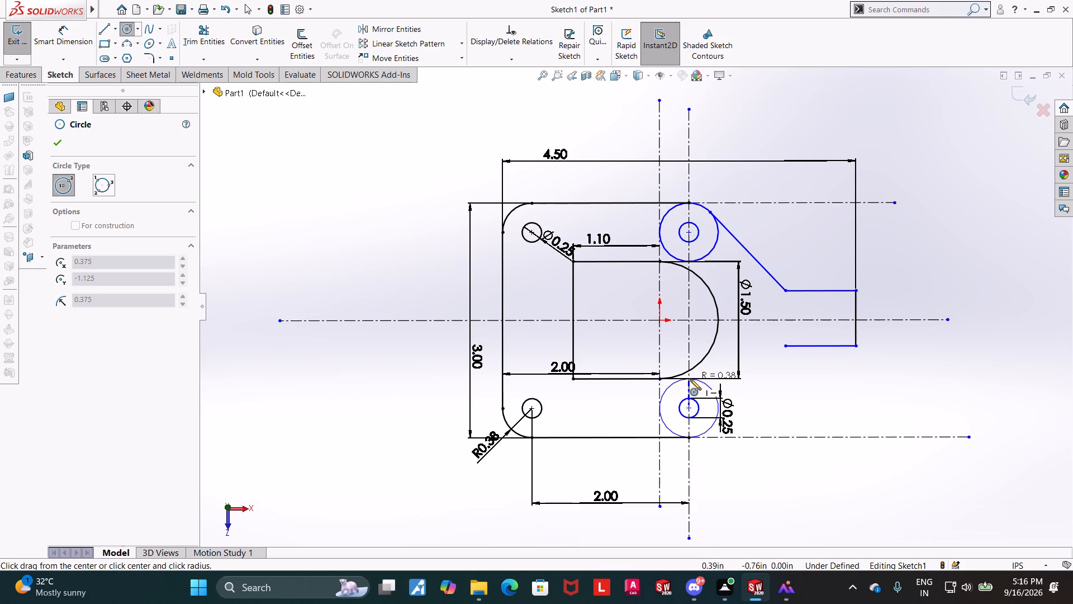
{"action": "left_click", "coordinate": [689, 378]}
{"action": "key", "text": "Escape"}
{"action": "key", "text": "Escape"}
{"action": "key", "text": "Escape"}
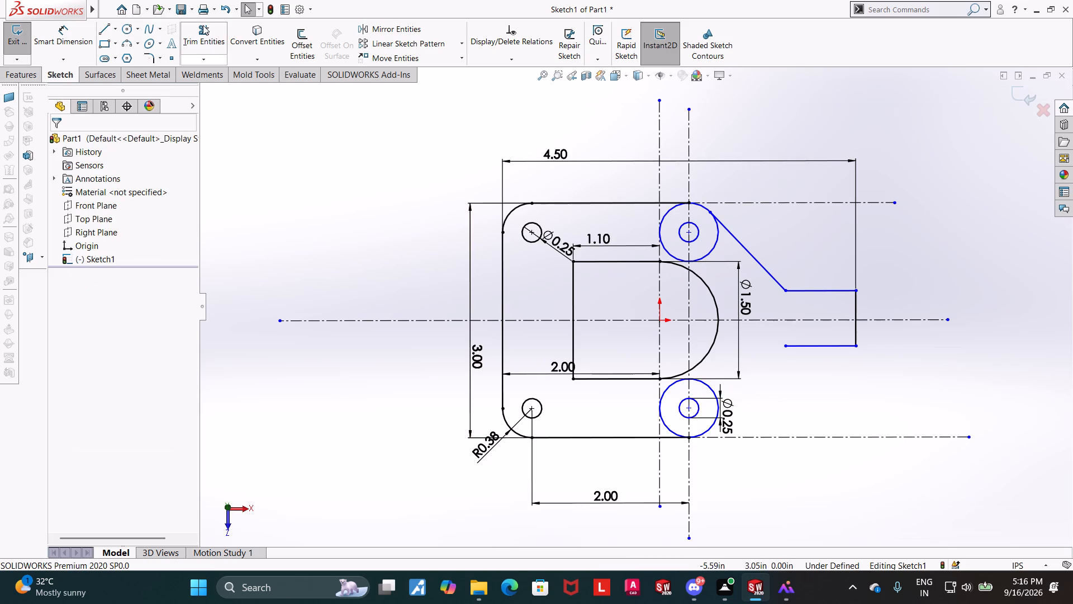
Draw a slanted line from the lower outer circle to the open end of the tab's lower line.
{"action": "left_click", "coordinate": [106, 29]}
{"action": "left_click", "coordinate": [702, 432]}
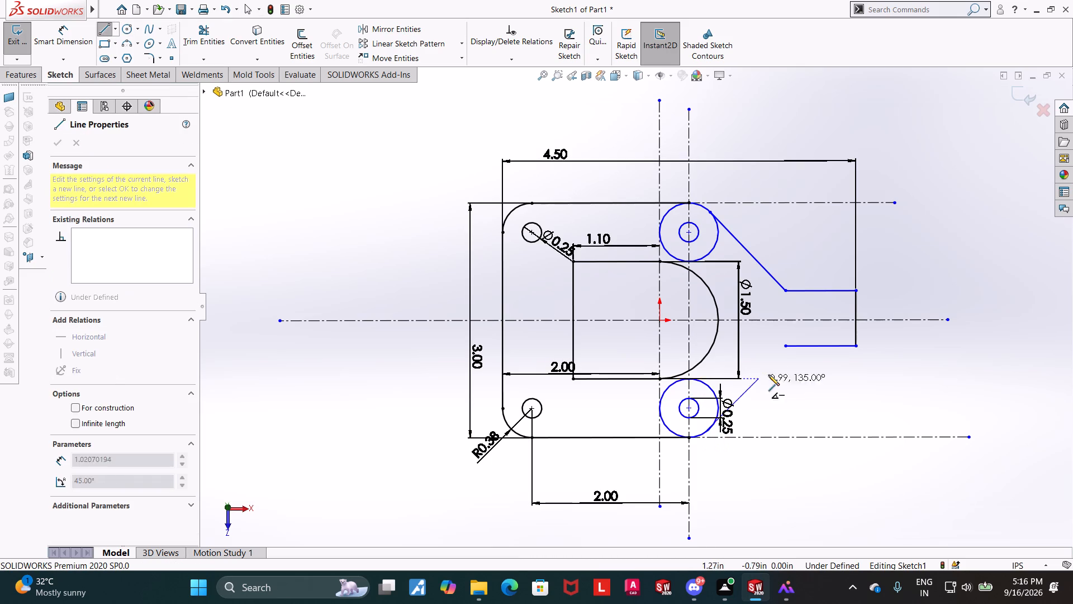
{"action": "left_click", "coordinate": [787, 345]}
{"action": "key", "text": "Escape"}
{"action": "key", "text": "Escape"}
{"action": "key", "text": "Escape"}
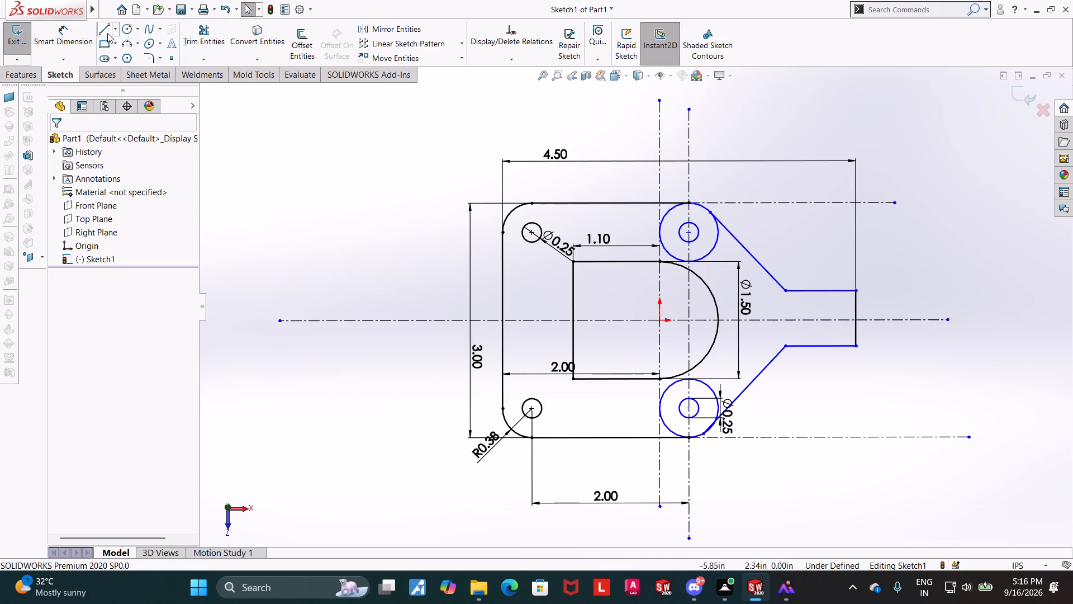
Make the tab's lower slanted line tangent to the lower outer circle.
{"action": "scroll", "coordinate": [739, 402], "scroll_direction": "down", "scroll_amount": 7}
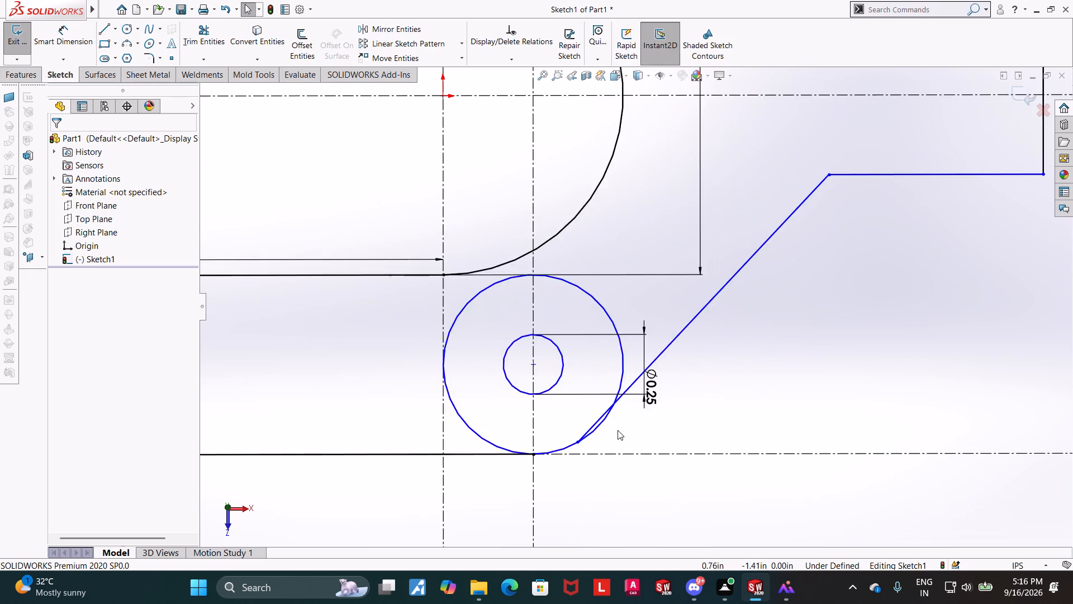
{"action": "scroll", "coordinate": [618, 430], "scroll_direction": "down", "scroll_amount": 4}
{"action": "left_click", "coordinate": [587, 401]}
{"action": "left_click", "coordinate": [753, 215], "text": "ctrl"}
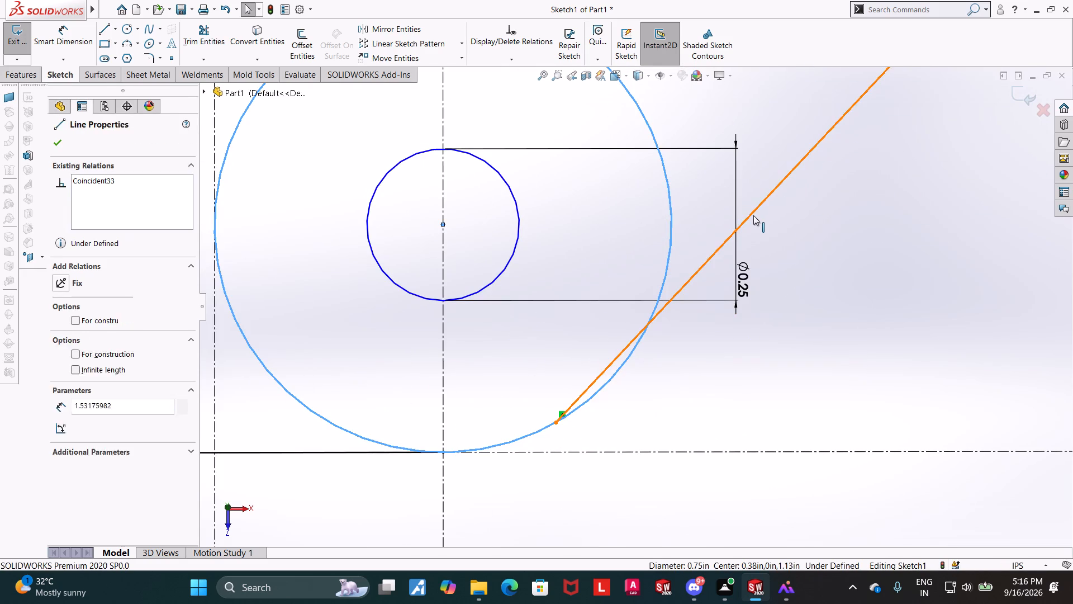
{"action": "left_click", "coordinate": [63, 339]}
{"action": "left_click", "coordinate": [52, 142]}
Apply a tangent relation between the upper outer circle and the tab's upper slanted line.
{"action": "scroll", "coordinate": [533, 301], "scroll_direction": "up", "scroll_amount": 6}
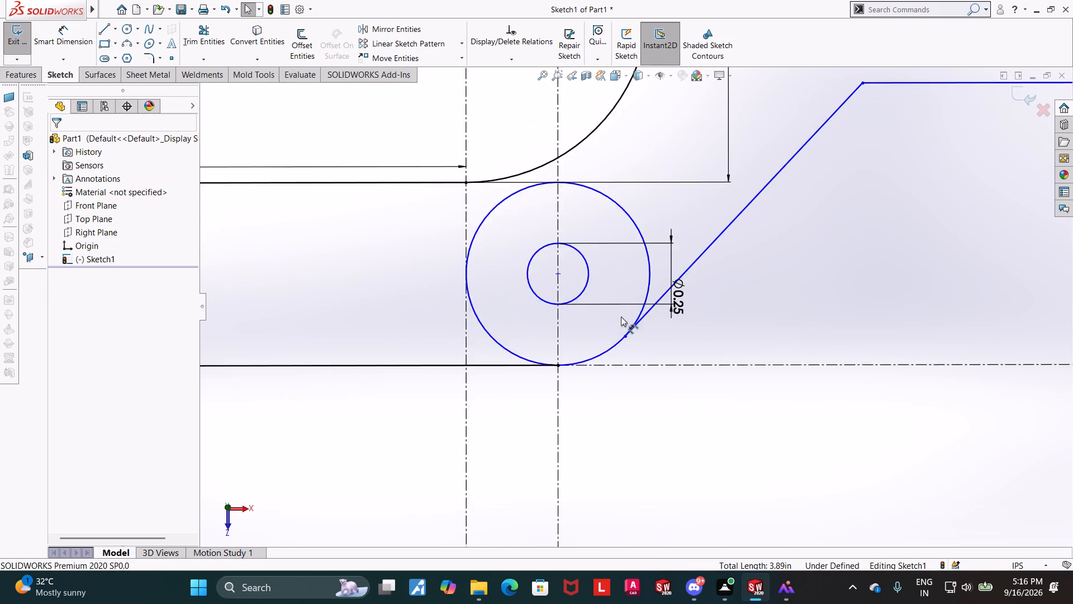
{"action": "scroll", "coordinate": [621, 317], "scroll_direction": "up", "scroll_amount": 7}
{"action": "scroll", "coordinate": [633, 110], "scroll_direction": "down", "scroll_amount": 8}
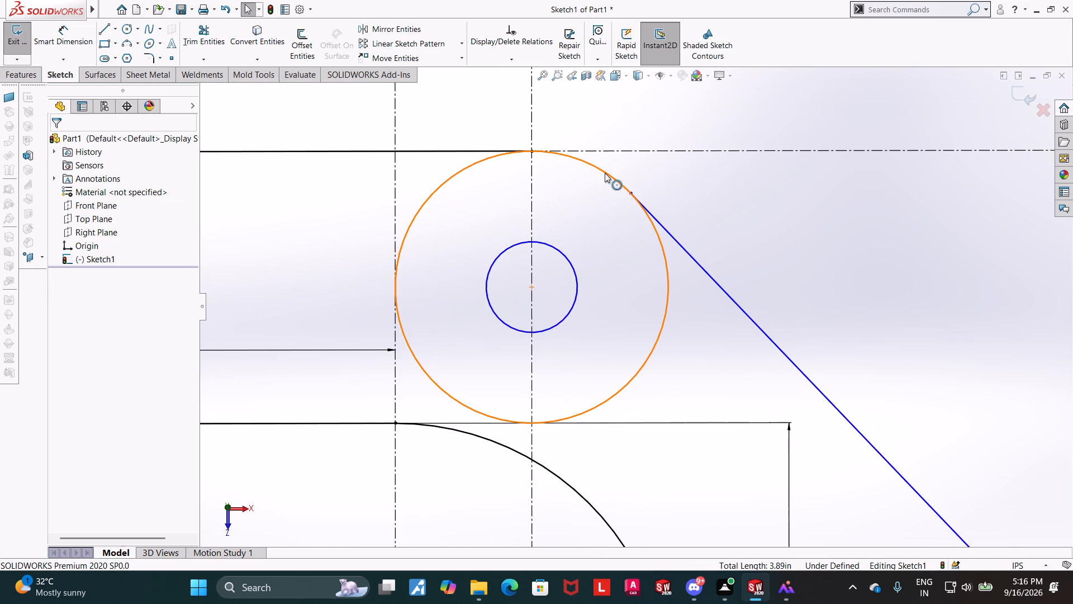
{"action": "left_click", "coordinate": [604, 173]}
{"action": "left_click", "coordinate": [669, 231], "text": "ctrl"}
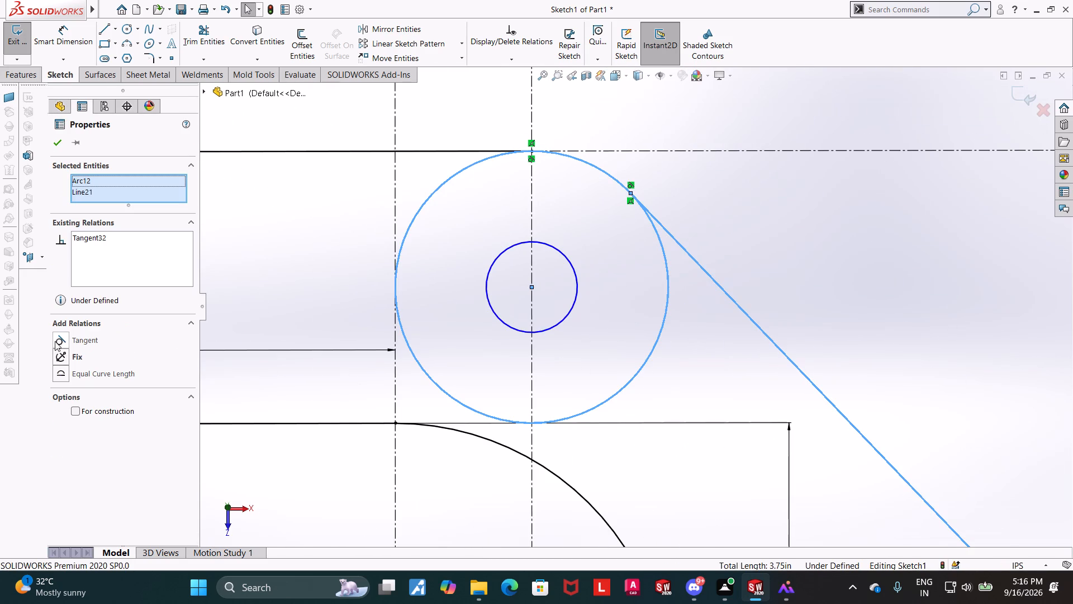
{"action": "left_click", "coordinate": [58, 341]}
{"action": "left_click", "coordinate": [58, 143]}
Trim the upper outer circle down to the corner arc joining the top edge and the upper slanted line.
{"action": "scroll", "coordinate": [452, 252], "scroll_direction": "up", "scroll_amount": 13}
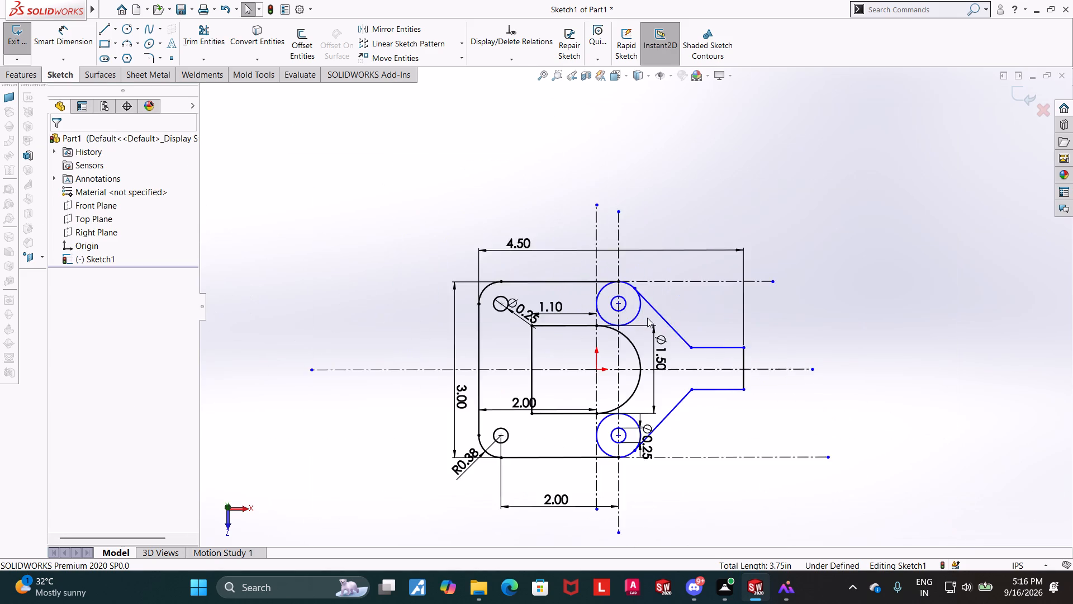
{"action": "scroll", "coordinate": [647, 318], "scroll_direction": "down", "scroll_amount": 9}
{"action": "key", "text": "Escape"}
{"action": "left_click", "coordinate": [194, 36]}
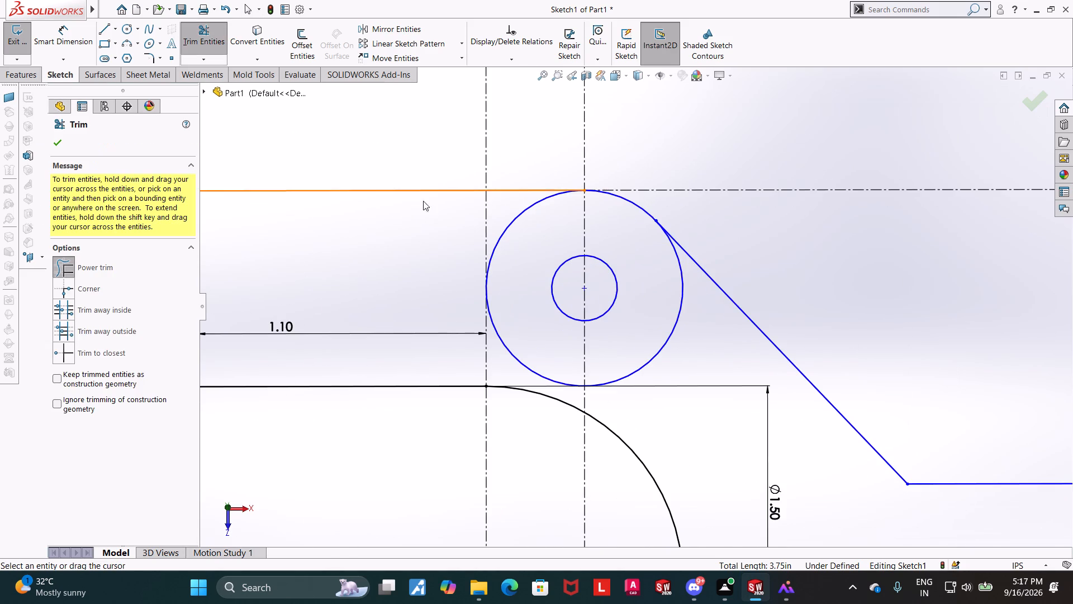
{"action": "scroll", "coordinate": [432, 206], "scroll_direction": "down", "scroll_amount": 4}
{"action": "left_click_drag", "start_coordinate": [695, 286], "coordinate": [648, 244]}
{"action": "scroll", "coordinate": [666, 291], "scroll_direction": "up", "scroll_amount": 5}
{"action": "left_click_drag", "start_coordinate": [663, 369], "coordinate": [649, 408]}
{"action": "left_click_drag", "start_coordinate": [651, 390], "coordinate": [625, 410]}
{"action": "left_click_drag", "start_coordinate": [743, 379], "coordinate": [791, 396]}
Trim the lower outer circle down to the corner arc joining the bottom edge and the lower slanted line.
{"action": "scroll", "coordinate": [792, 372], "scroll_direction": "up", "scroll_amount": 8}
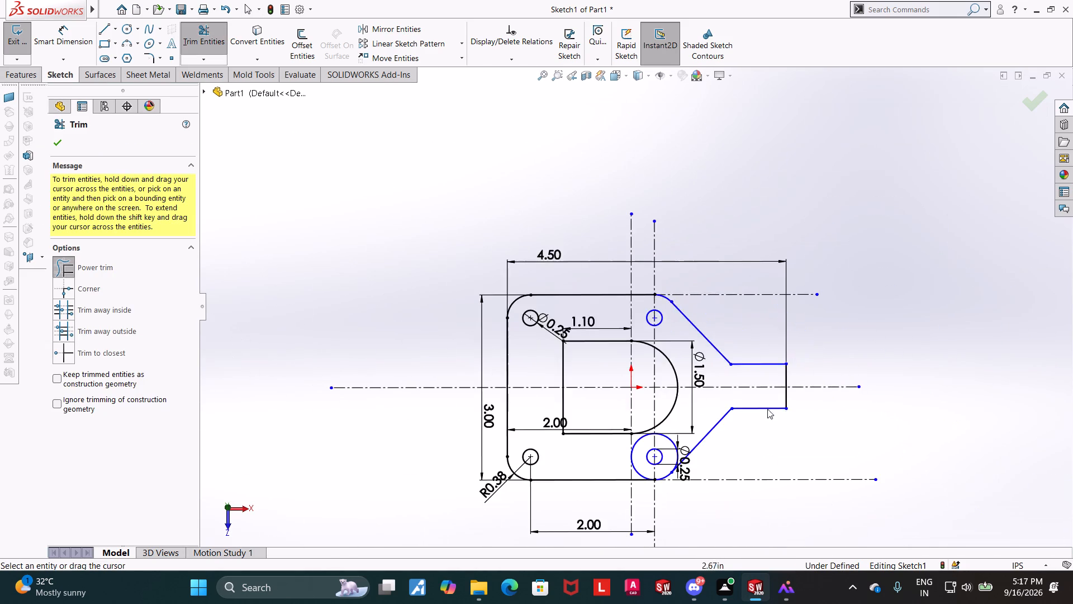
{"action": "scroll", "coordinate": [767, 409], "scroll_direction": "up", "scroll_amount": 2}
{"action": "scroll", "coordinate": [626, 390], "scroll_direction": "down", "scroll_amount": 12}
{"action": "left_click_drag", "start_coordinate": [689, 338], "coordinate": [636, 379]}
{"action": "left_click_drag", "start_coordinate": [661, 217], "coordinate": [642, 182]}
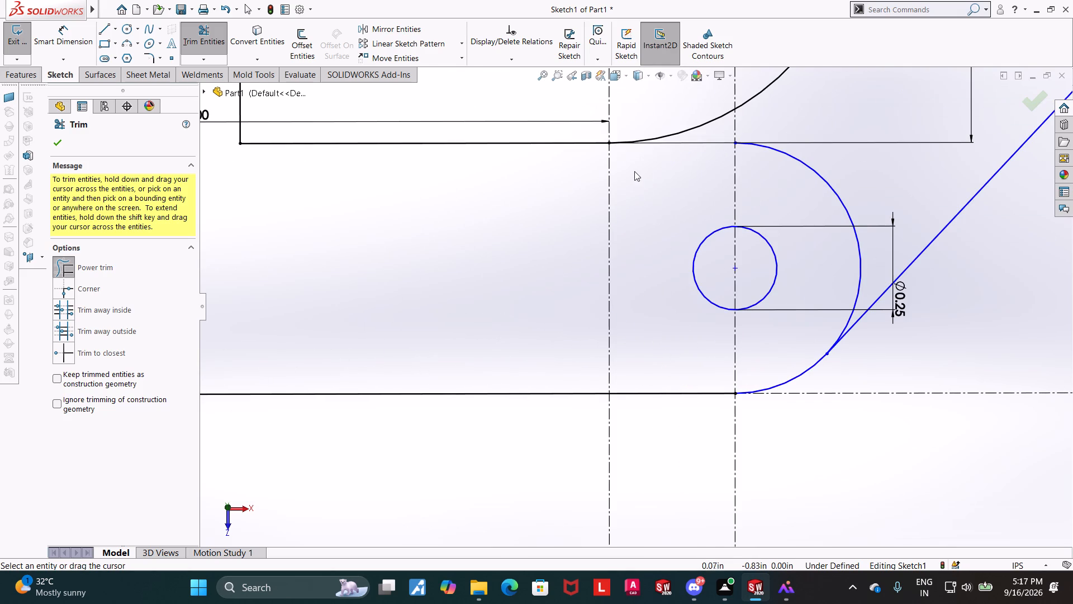
{"action": "left_click_drag", "start_coordinate": [773, 178], "coordinate": [795, 173]}
{"action": "left_click_drag", "start_coordinate": [815, 206], "coordinate": [833, 192]}
{"action": "left_click_drag", "start_coordinate": [809, 200], "coordinate": [842, 177]}
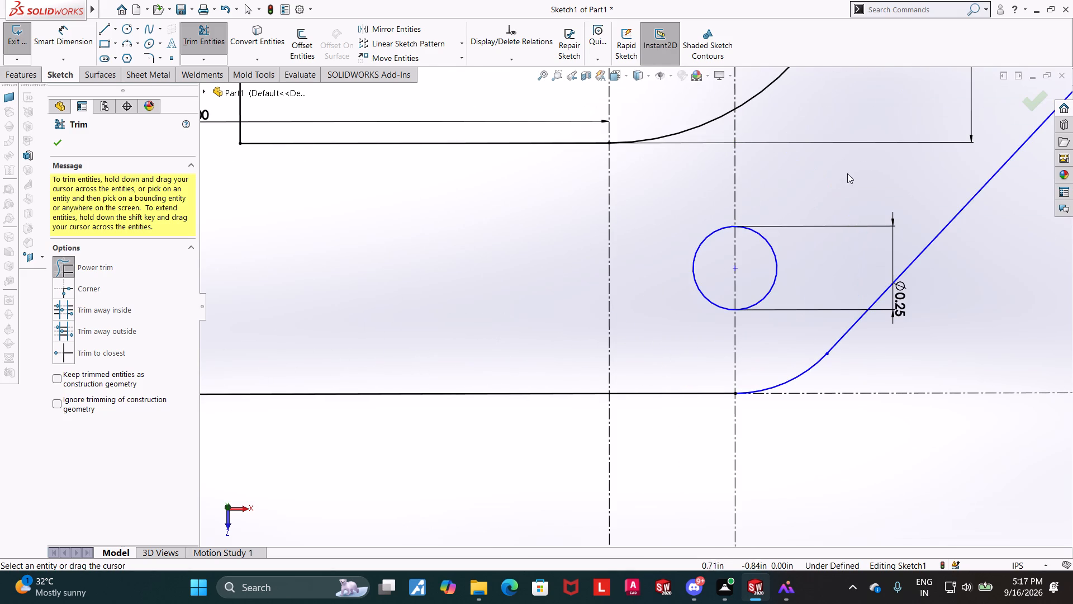
{"action": "scroll", "coordinate": [812, 314], "scroll_direction": "up", "scroll_amount": 6}
{"action": "key", "text": "Escape"}
{"action": "key", "text": "Escape"}
{"action": "key", "text": "Escape"}
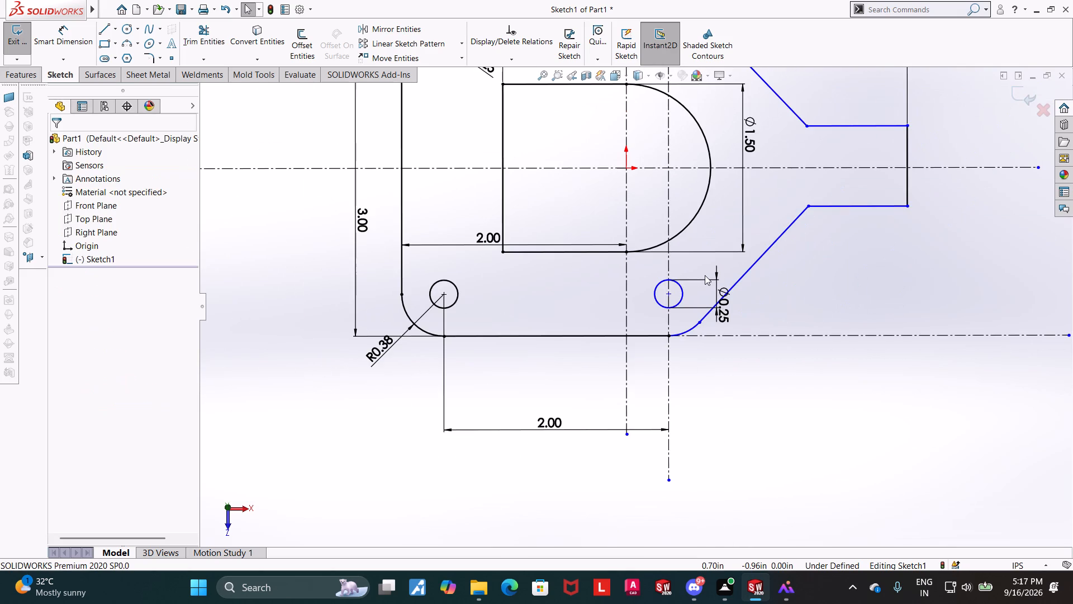
Dimension the angle between the upper horizontal construction line and the upper slanted line as 60°.
{"action": "scroll", "coordinate": [753, 257], "scroll_direction": "up", "scroll_amount": 2}
{"action": "scroll", "coordinate": [746, 182], "scroll_direction": "down", "scroll_amount": 3}
{"action": "scroll", "coordinate": [721, 194], "scroll_direction": "up", "scroll_amount": 4}
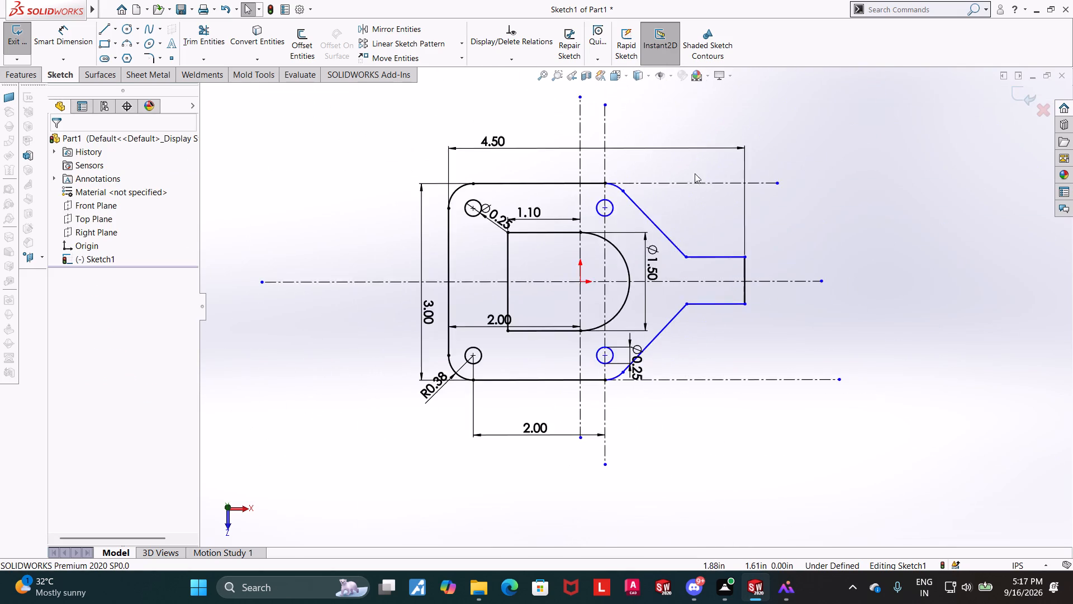
{"action": "scroll", "coordinate": [659, 193], "scroll_direction": "down", "scroll_amount": 1}
{"action": "key", "text": "Escape"}
{"action": "key", "text": "Escape"}
{"action": "left_click", "coordinate": [73, 36]}
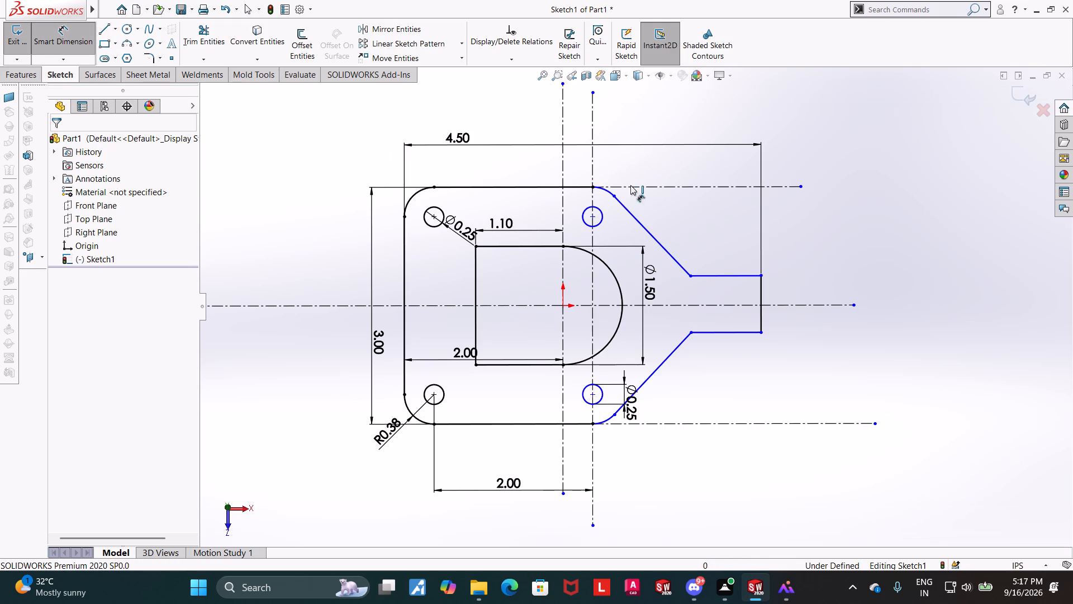
{"action": "left_click", "coordinate": [641, 190]}
{"action": "left_click", "coordinate": [639, 221], "text": "ctrl"}
{"action": "left_click", "coordinate": [653, 211]}
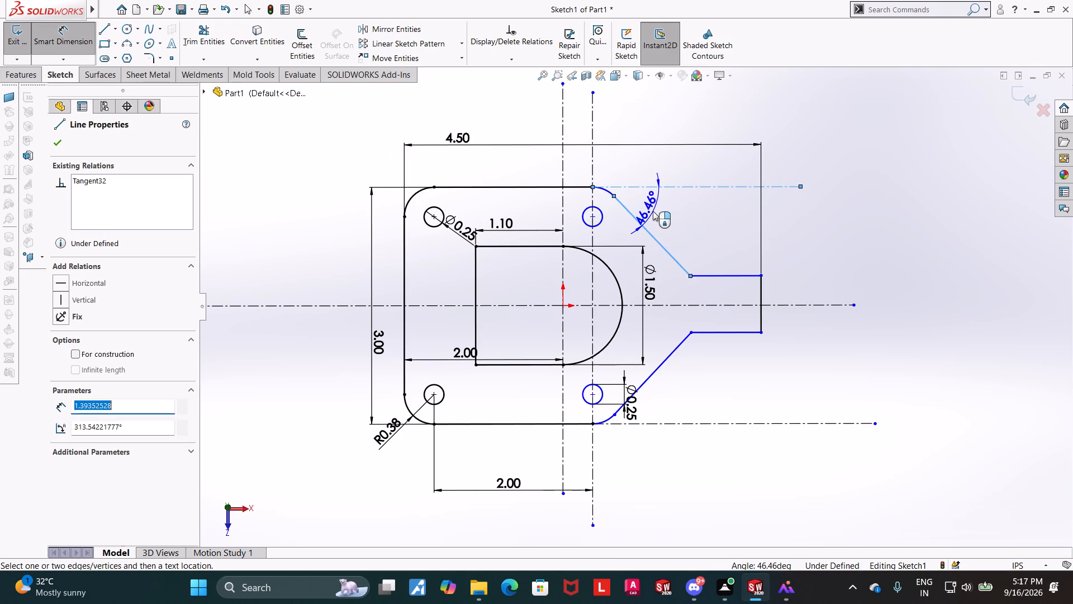
{"action": "type", "text": "60"}
{"action": "key", "text": "Return"}
{"action": "key", "text": "Escape"}
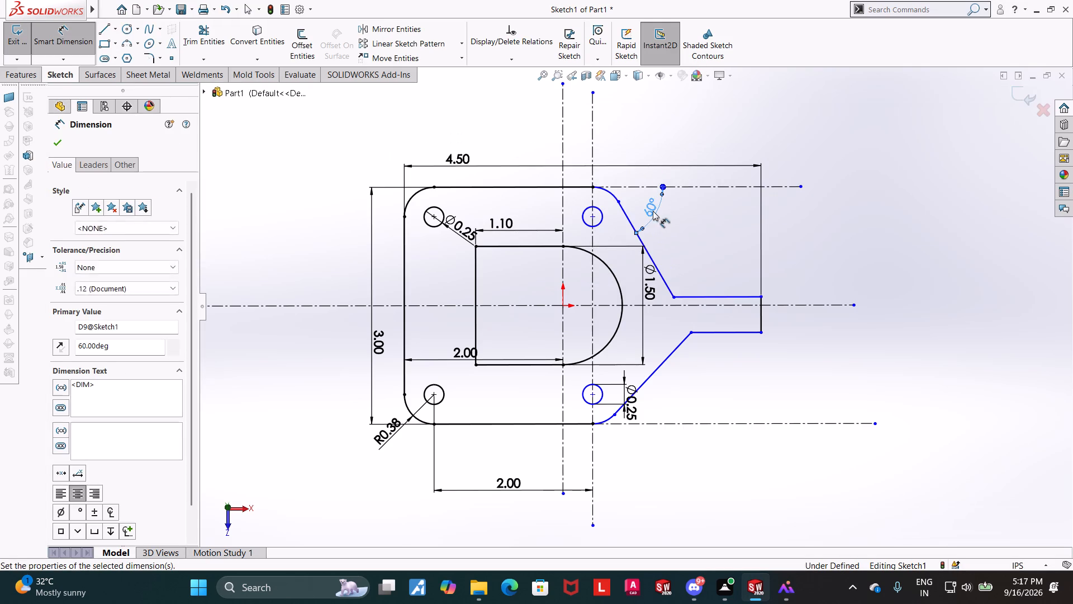
{"action": "key", "text": "Escape"}
Dimension the angle between the lower slanted line and the lower horizontal construction line as 60°.
{"action": "left_click", "coordinate": [63, 37]}
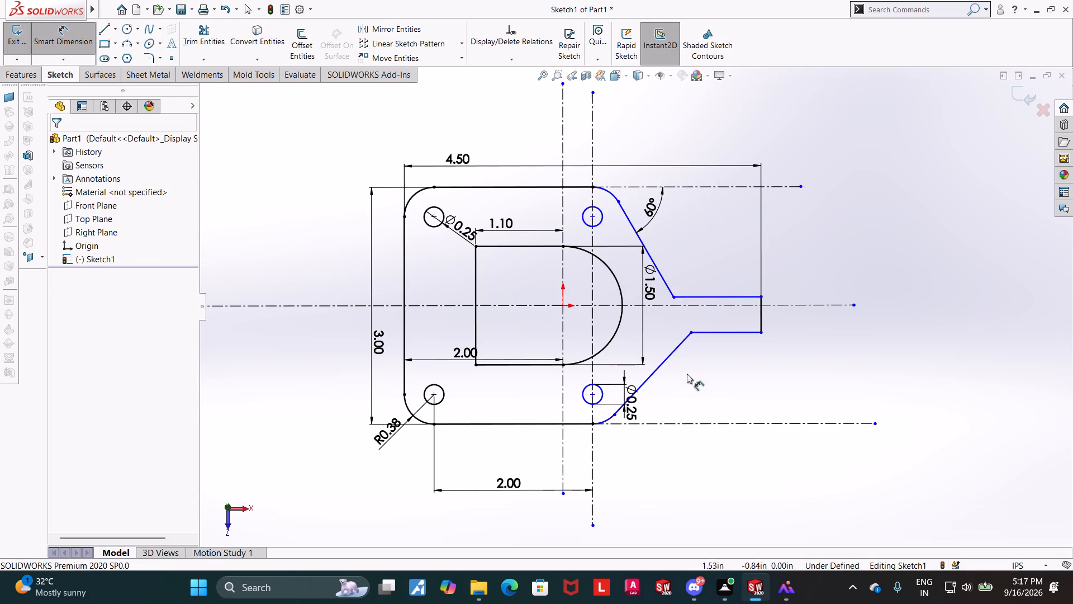
{"action": "left_click", "coordinate": [660, 365]}
{"action": "left_click", "coordinate": [667, 425]}
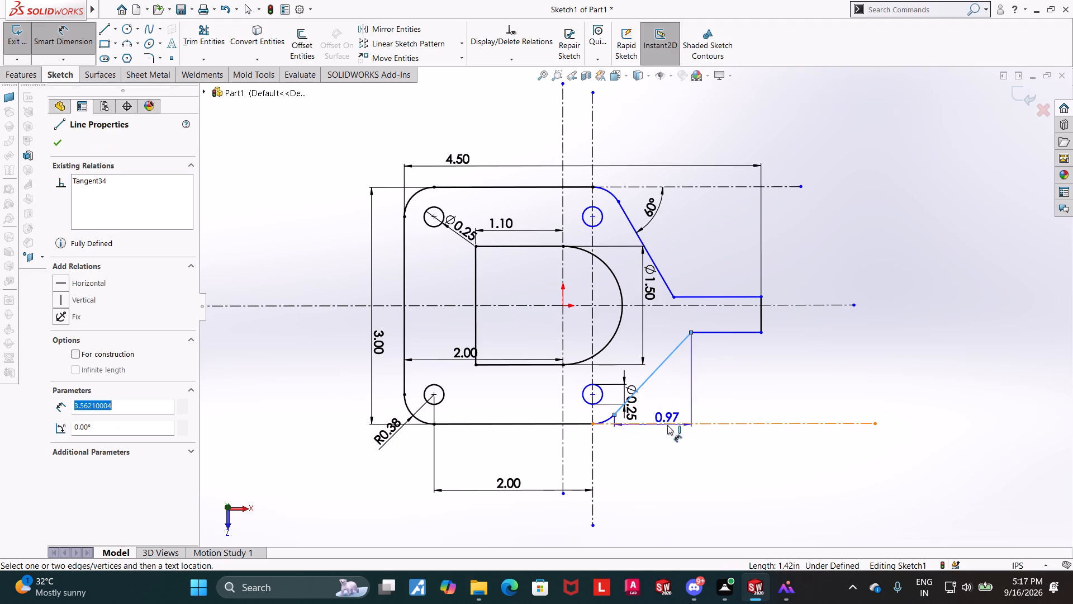
{"action": "left_click", "coordinate": [675, 403]}
{"action": "type", "text": "60"}
{"action": "key", "text": "Return"}
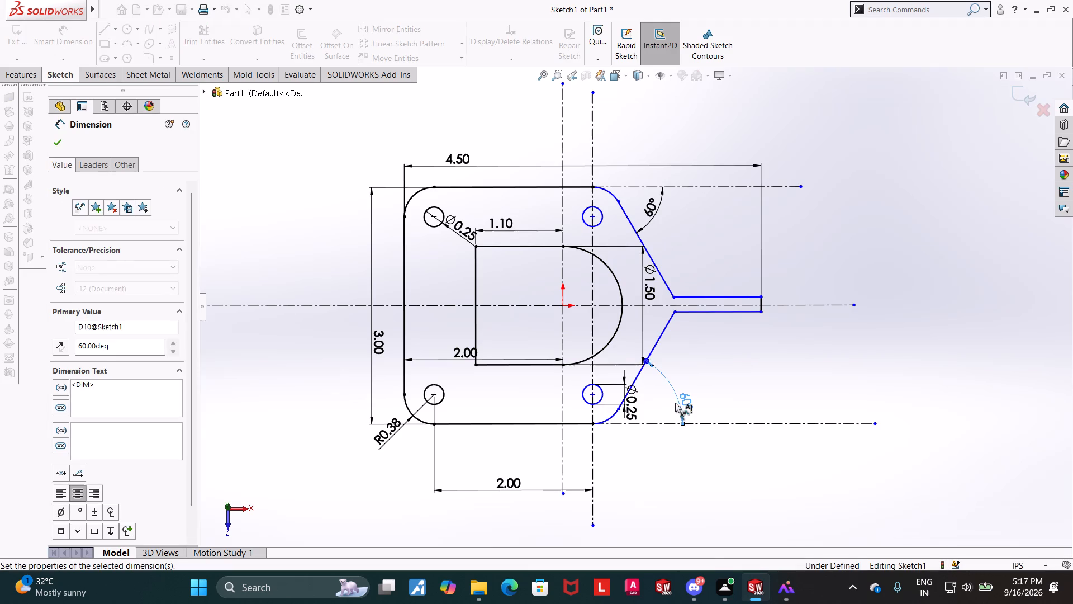
{"action": "key", "text": "Escape"}
{"action": "key", "text": "Escape"}
{"action": "key", "text": "Escape"}
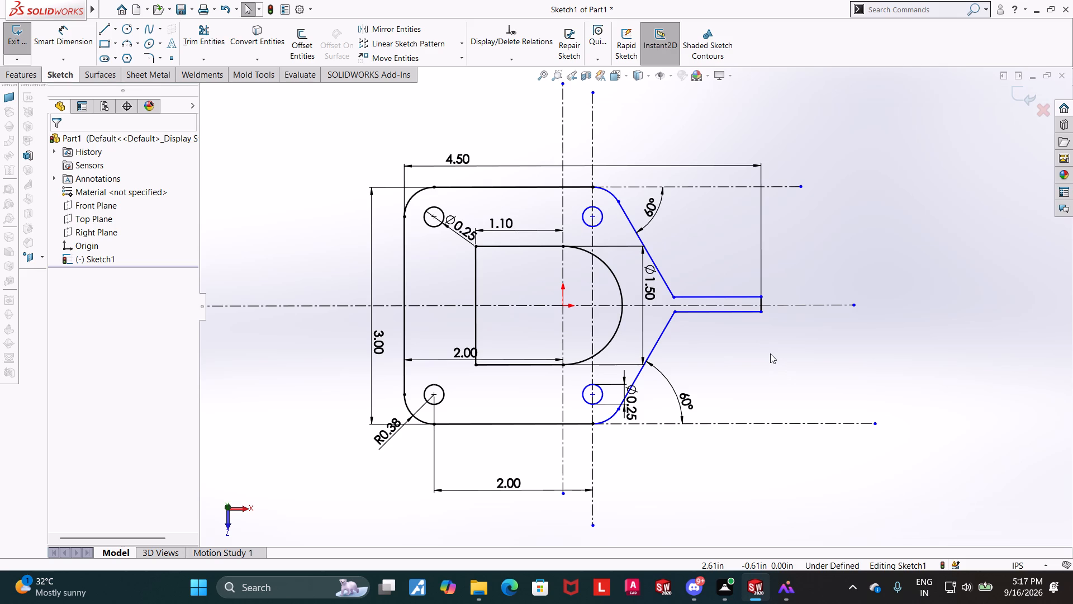
Dimension the tab's vertical end line as 0.75 in.
{"action": "left_click", "coordinate": [55, 35]}
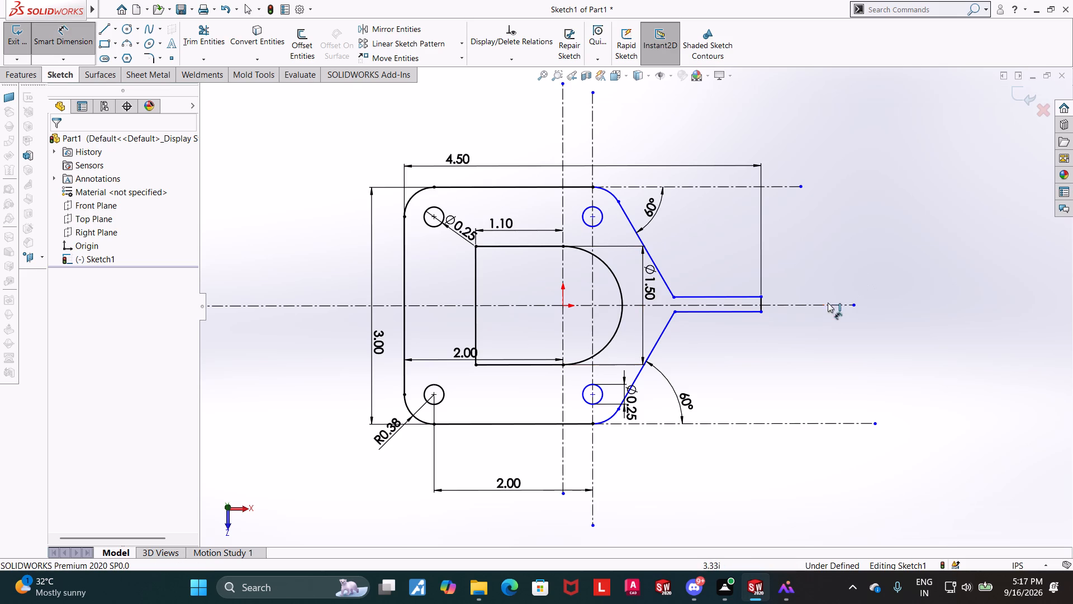
{"action": "left_click", "coordinate": [762, 301]}
{"action": "left_click", "coordinate": [800, 298]}
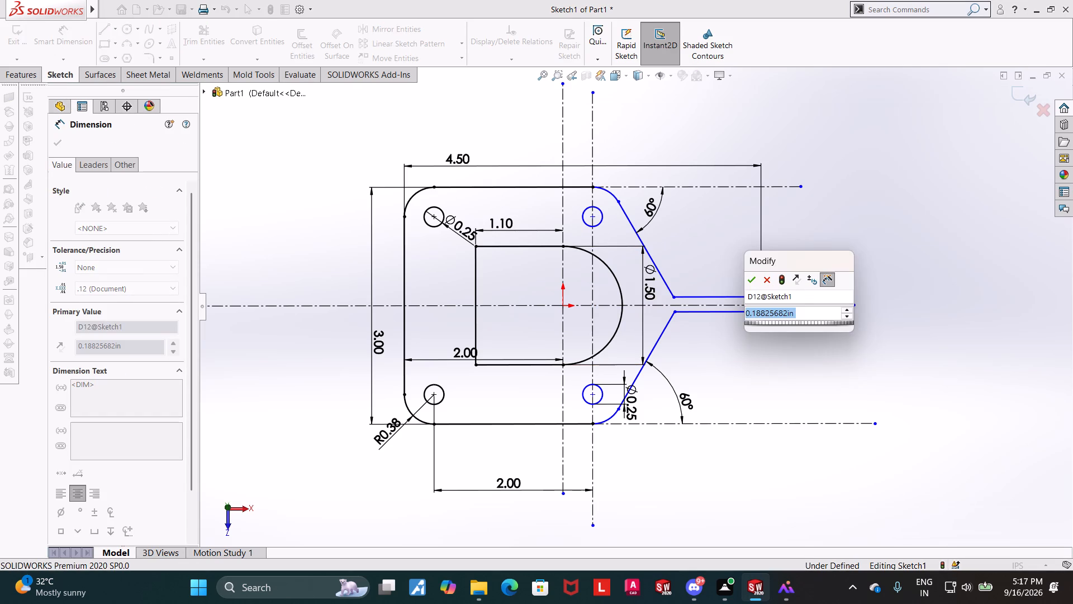
{"action": "type", "text": "0."}
{"action": "key", "text": "7"}
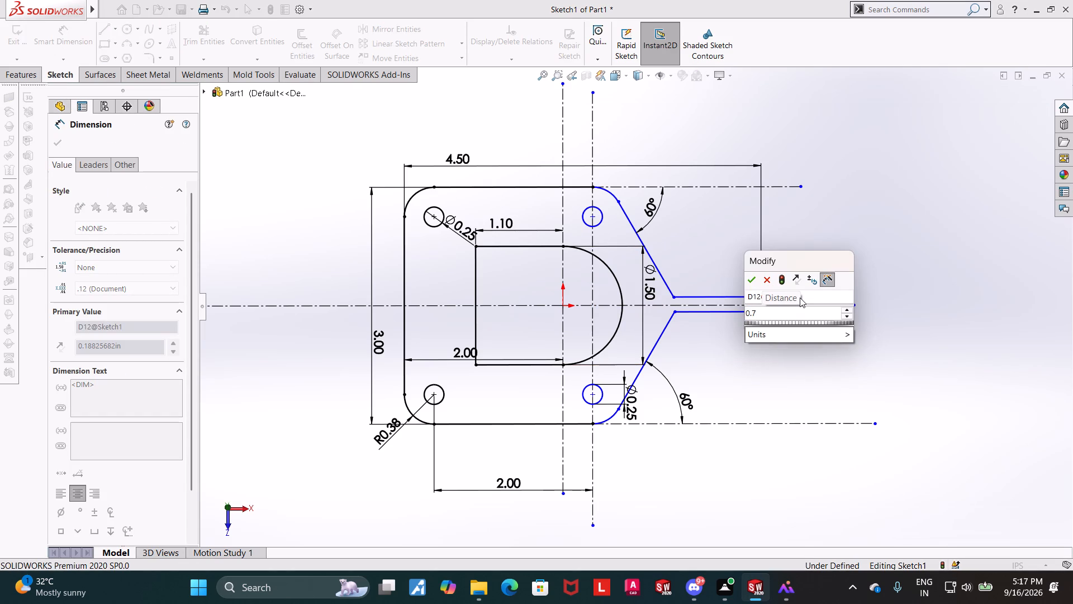
{"action": "key", "text": "5"}
{"action": "key", "text": "Return"}
{"action": "key", "text": "Escape"}
{"action": "key", "text": "Escape"}
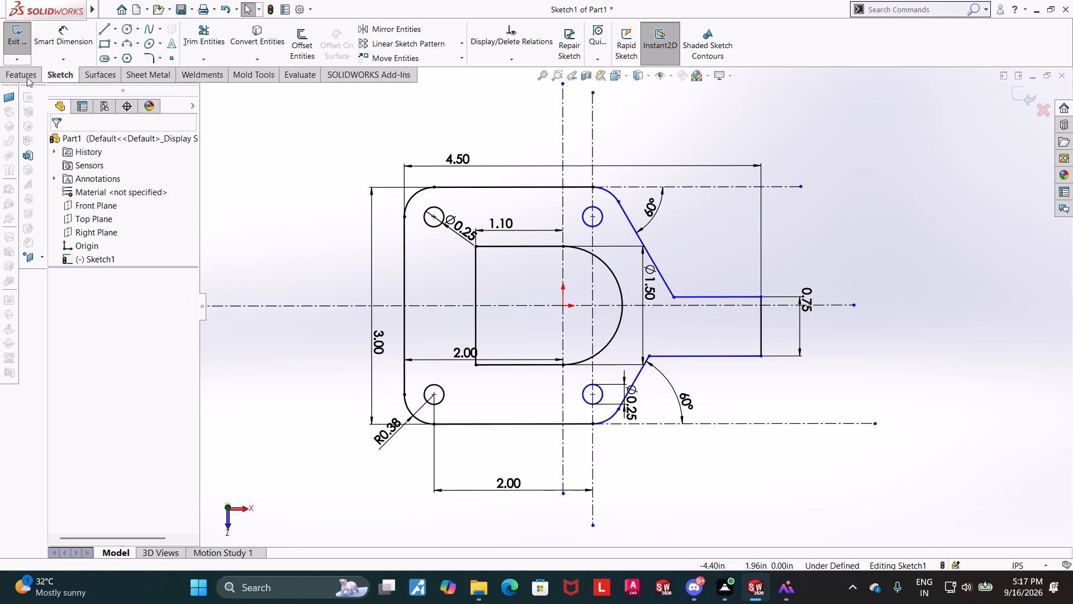
Dimension the distance from the horizontal centerline to the tab's lower line as 0.75/2 in.
{"action": "left_click", "coordinate": [61, 35]}
{"action": "left_click", "coordinate": [719, 304]}
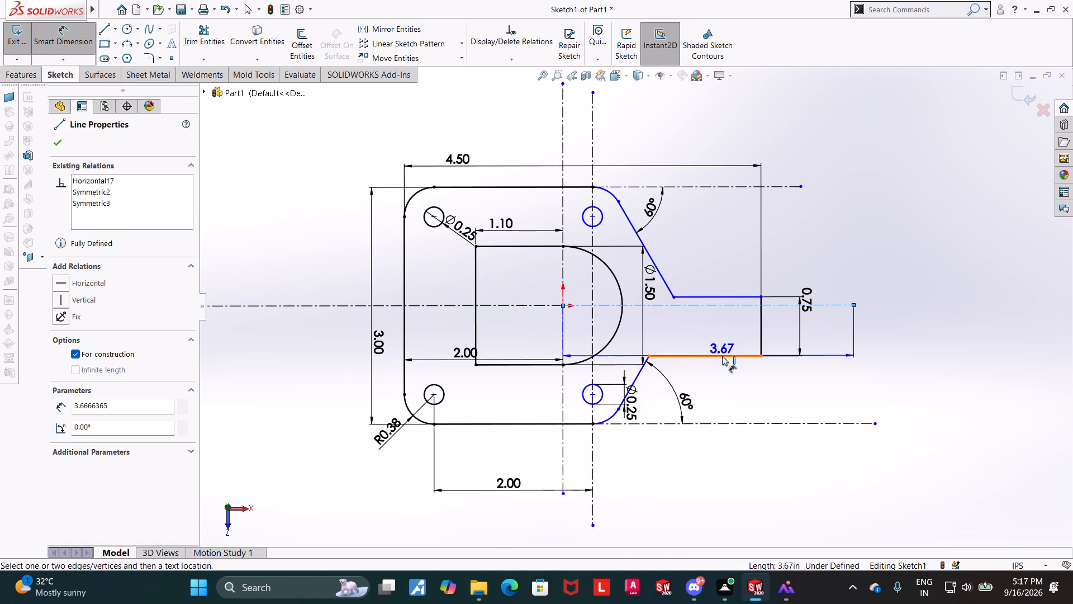
{"action": "left_click", "coordinate": [722, 356]}
{"action": "left_click", "coordinate": [846, 338]}
{"action": "type", "text": "0.75/2"}
{"action": "key", "text": "Return"}
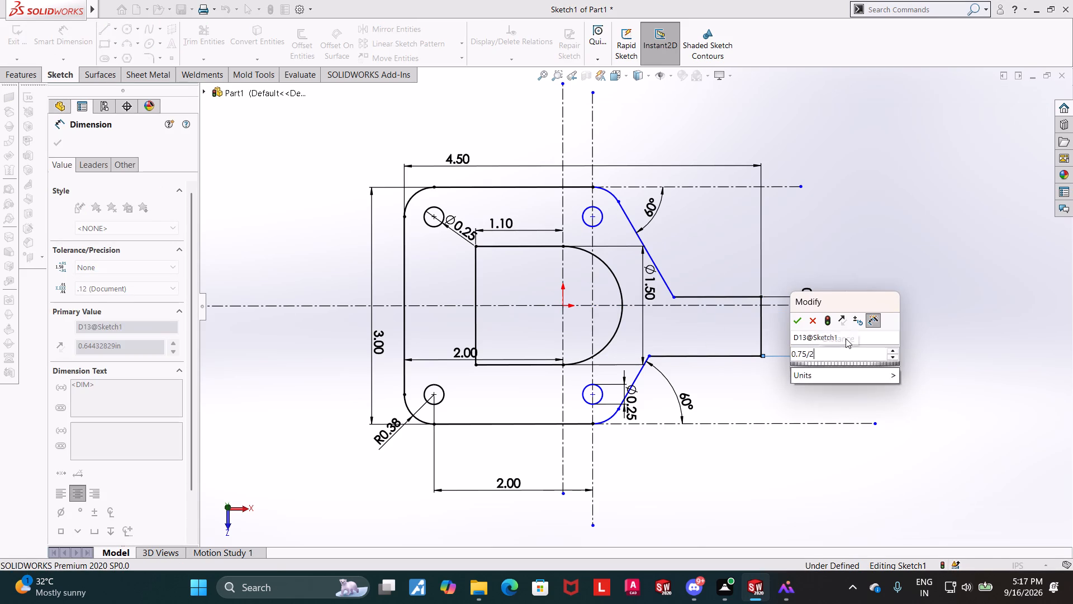
{"action": "key", "text": "Escape"}
{"action": "key", "text": "Escape"}
{"action": "key", "text": "Escape"}
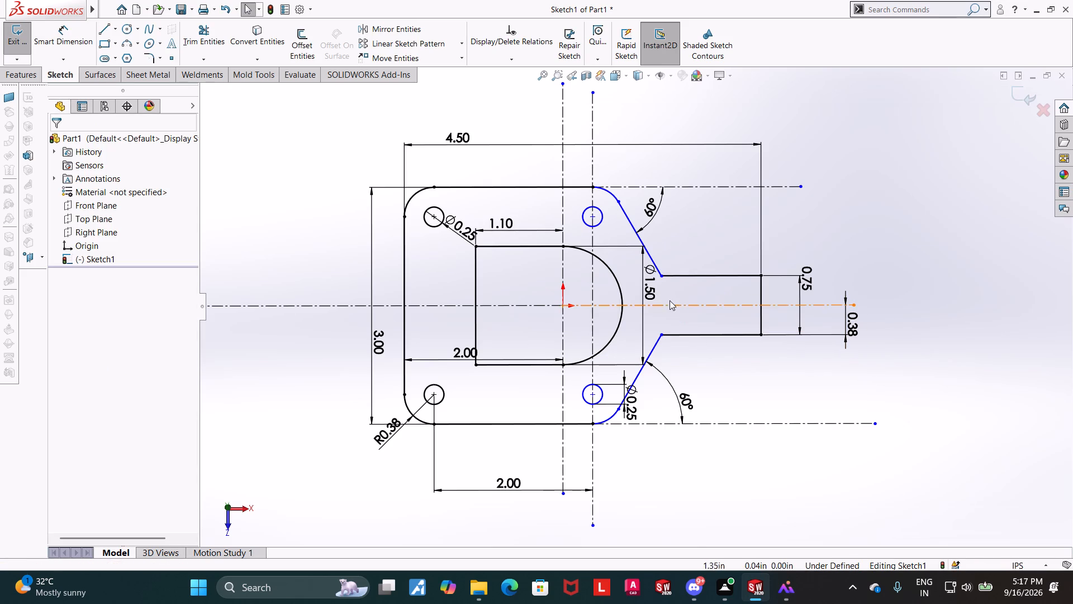
{"action": "key", "text": "Escape"}
Add a radius dimension to the lower corner arc beside the slanted line.
{"action": "scroll", "coordinate": [688, 369], "scroll_direction": "down", "scroll_amount": 4}
{"action": "left_click", "coordinate": [72, 52]}
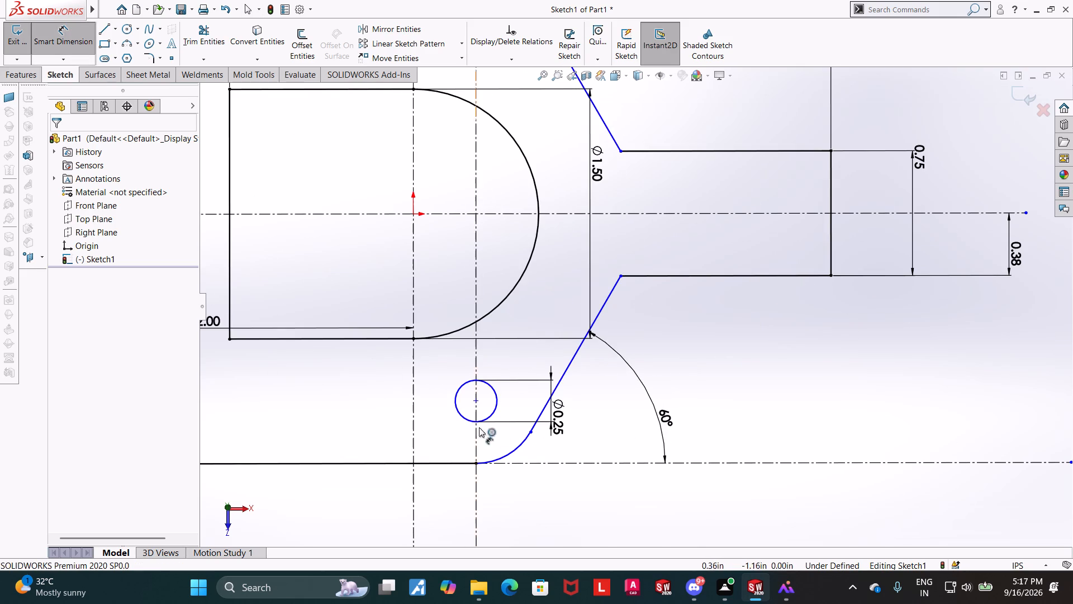
{"action": "left_click", "coordinate": [515, 448]}
{"action": "left_click", "coordinate": [550, 499]}
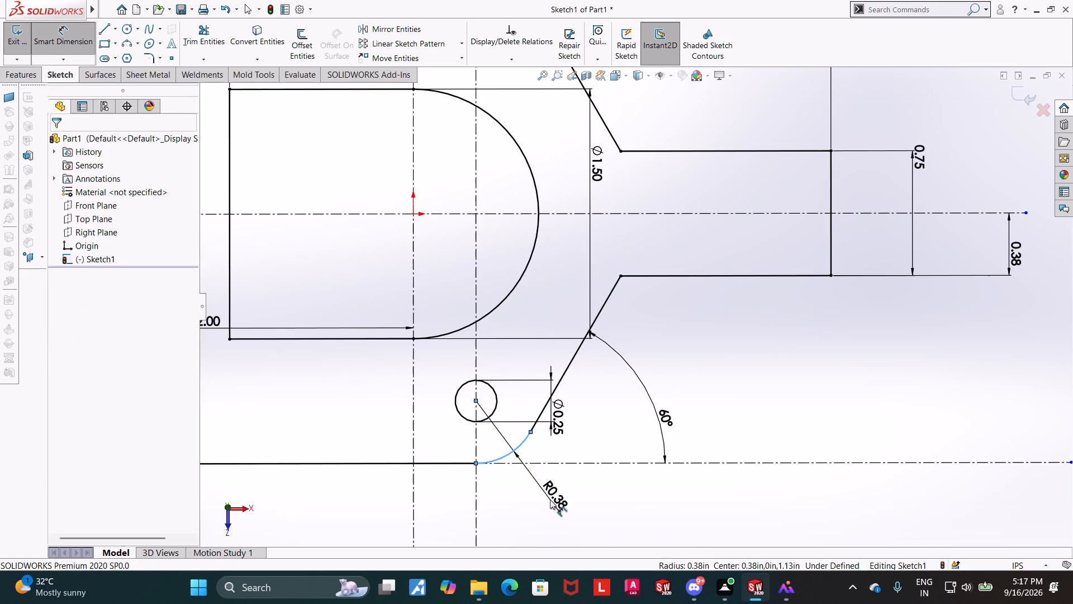
{"action": "left_click", "coordinate": [500, 480]}
{"action": "scroll", "coordinate": [569, 441], "scroll_direction": "up", "scroll_amount": 6}
{"action": "key", "text": "Escape"}
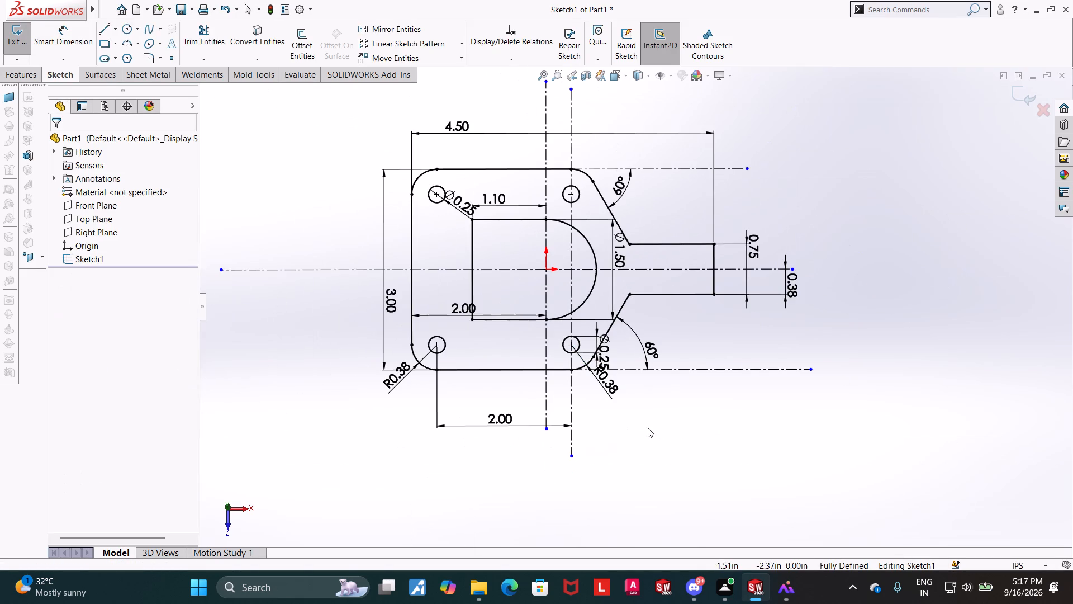
{"action": "key", "text": "Escape"}
{"action": "key", "text": "Escape"}
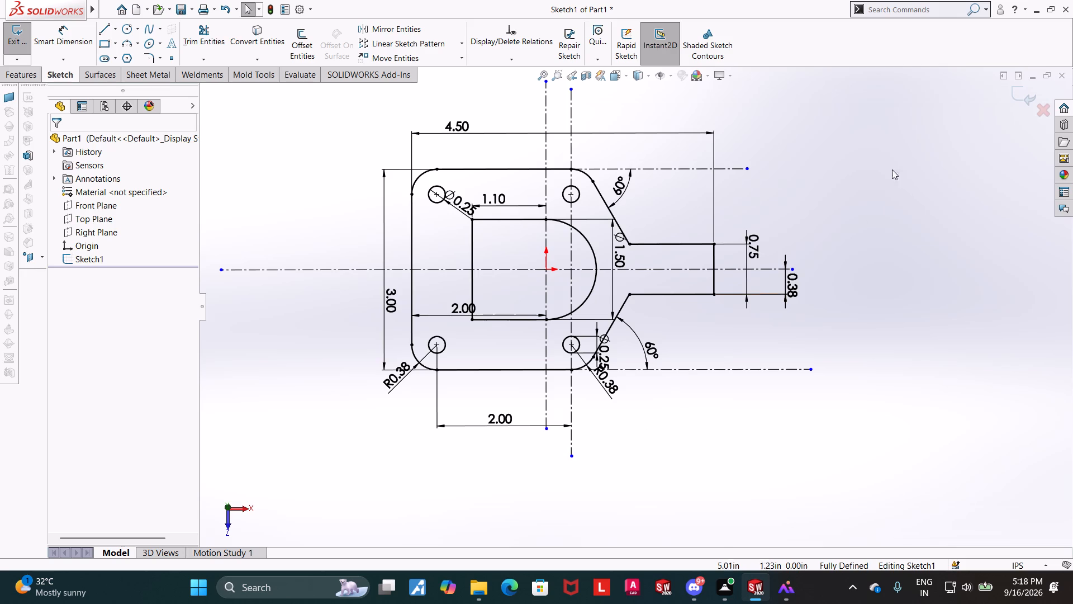
Exit the completed plate sketch.
{"action": "left_click", "coordinate": [1025, 91]}
Create a sheet metal Base Flange from the plate sketch with 0.125 in thickness and a K-factor of 0.4.
{"action": "middle_click_drag", "start_coordinate": [861, 314], "coordinate": [863, 211]}
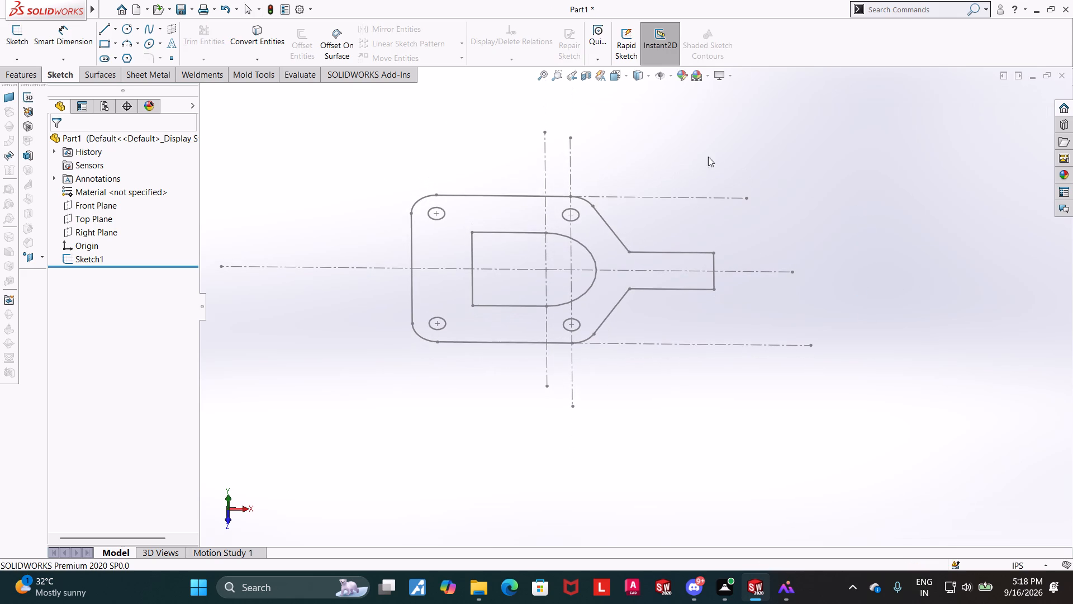
{"action": "left_click", "coordinate": [163, 77]}
{"action": "left_click", "coordinate": [22, 30]}
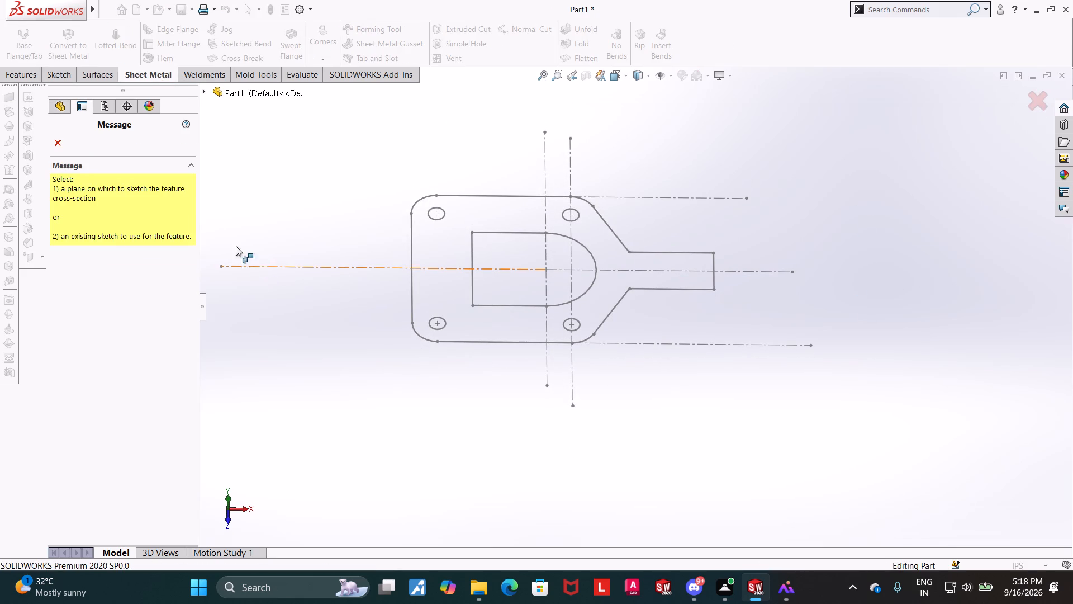
{"action": "left_click", "coordinate": [206, 90]}
{"action": "left_click", "coordinate": [249, 209]}
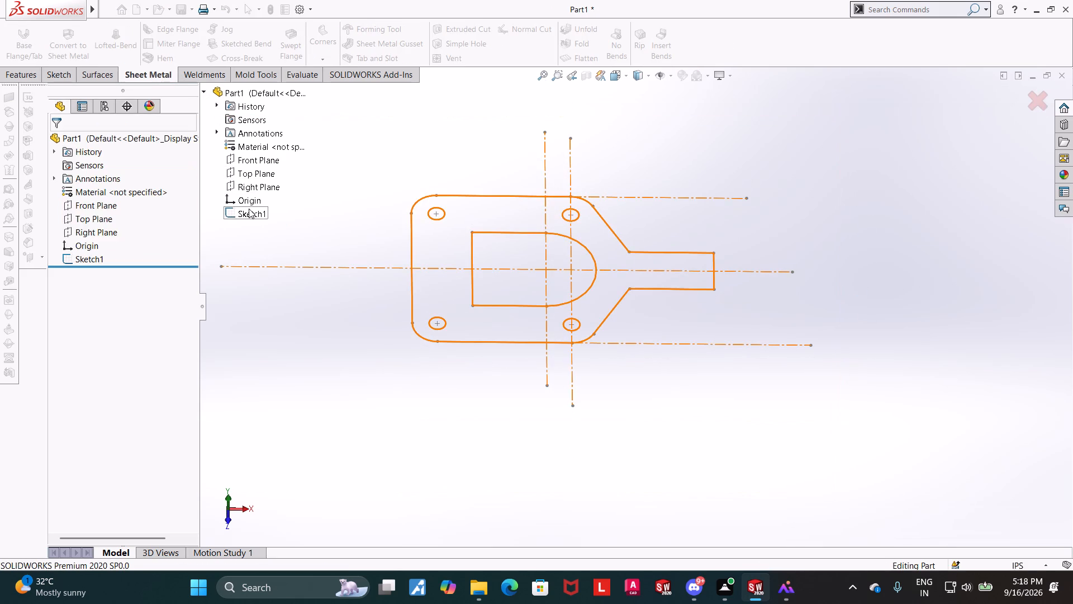
{"action": "middle_click_drag", "start_coordinate": [349, 209], "coordinate": [341, 209]}
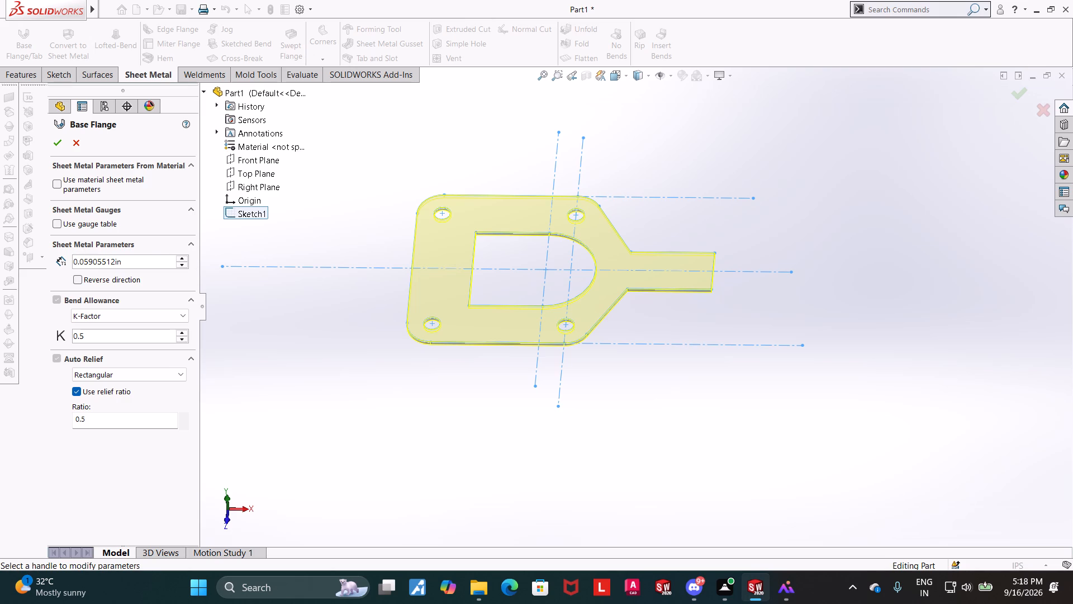
{"action": "left_click_drag", "start_coordinate": [145, 259], "coordinate": [56, 256]}
{"action": "type", "text": "0."}
{"action": "type", "text": "125"}
{"action": "key", "text": "Return"}
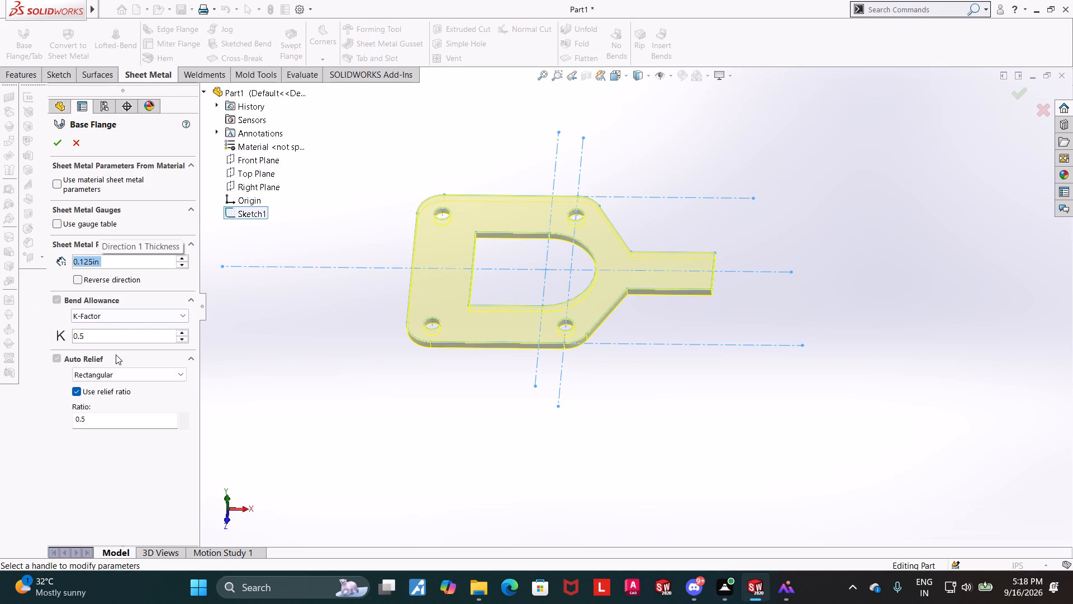
{"action": "left_click_drag", "start_coordinate": [121, 337], "coordinate": [78, 336]}
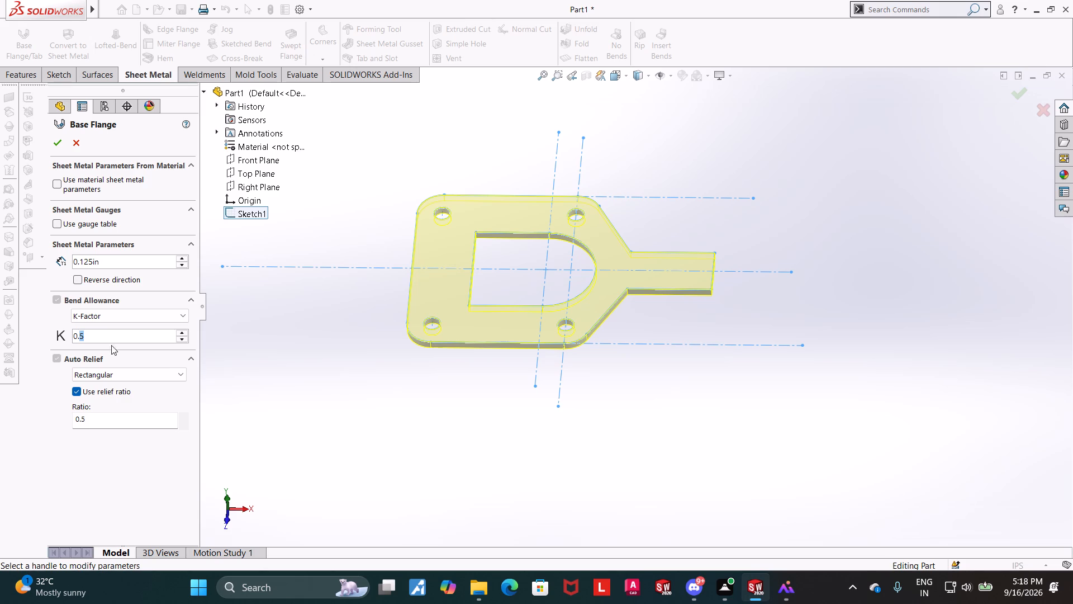
{"action": "key", "text": "4"}
{"action": "key", "text": "Return"}
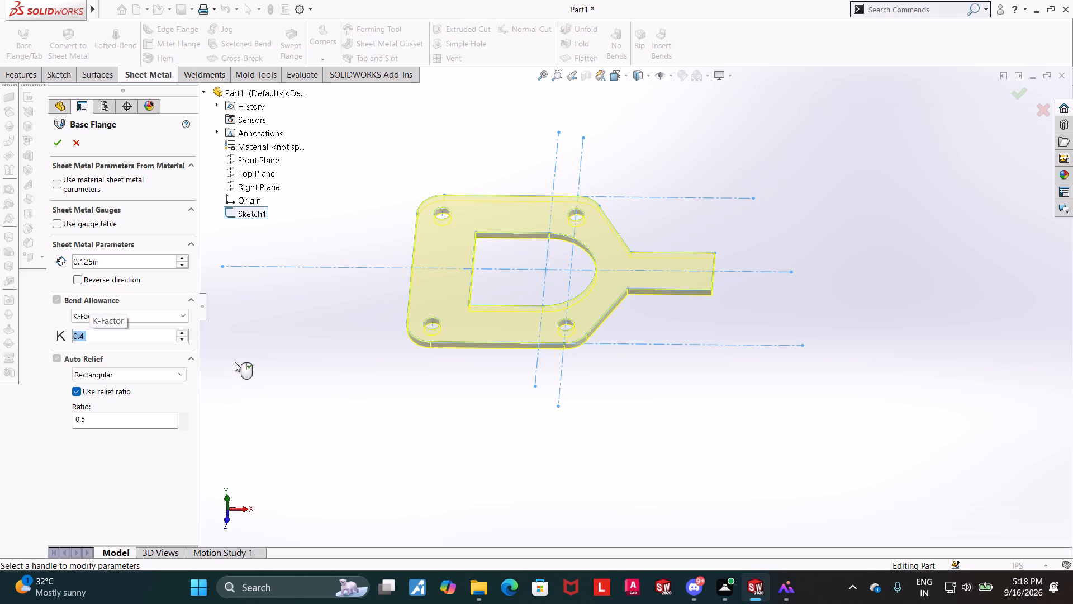
{"action": "left_click", "coordinate": [52, 141]}
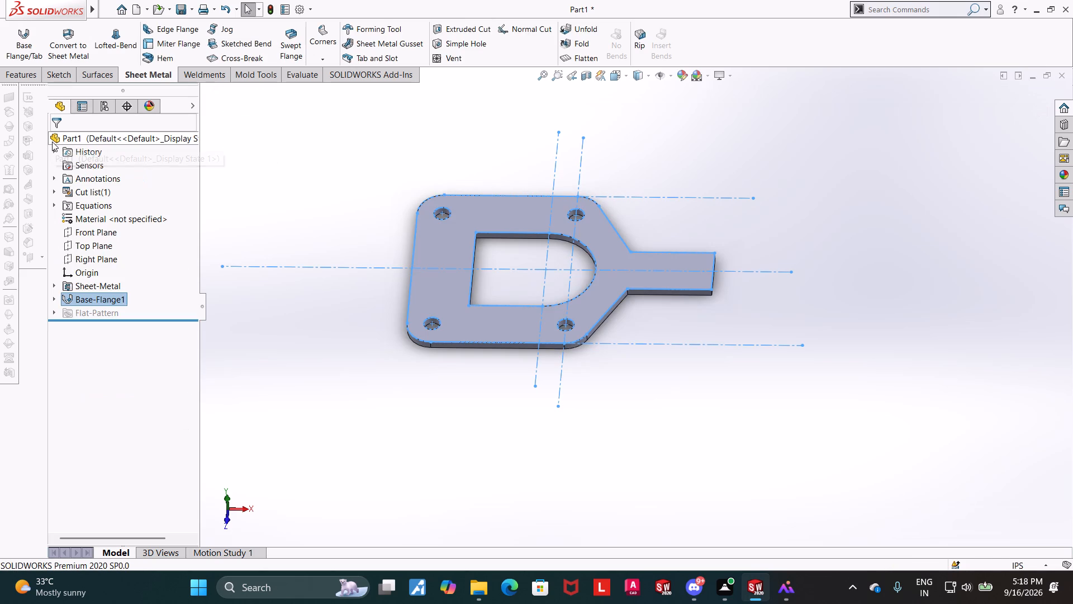
{"action": "left_click", "coordinate": [837, 451]}
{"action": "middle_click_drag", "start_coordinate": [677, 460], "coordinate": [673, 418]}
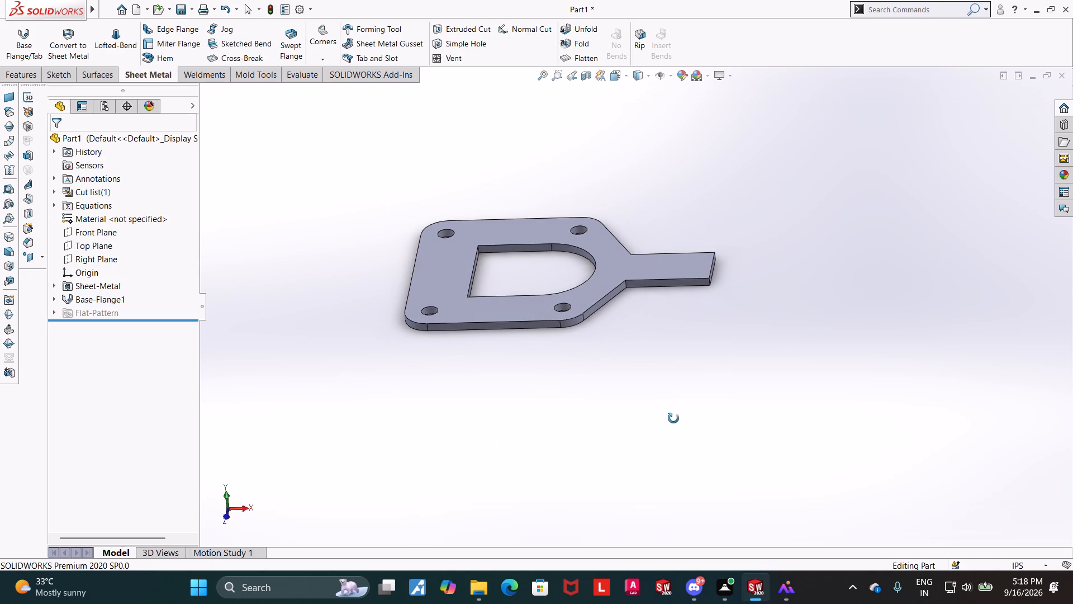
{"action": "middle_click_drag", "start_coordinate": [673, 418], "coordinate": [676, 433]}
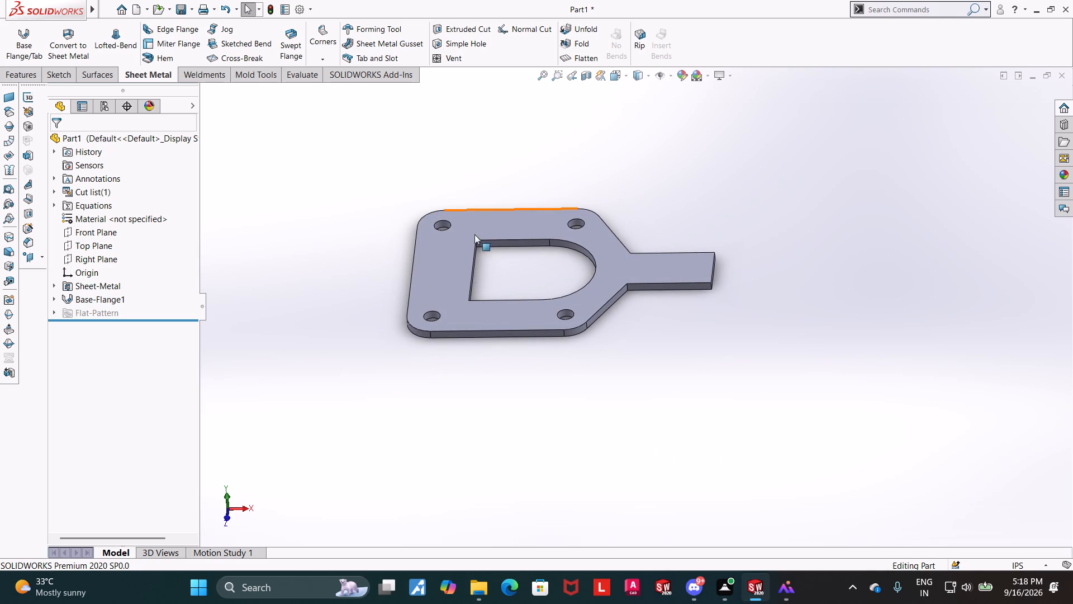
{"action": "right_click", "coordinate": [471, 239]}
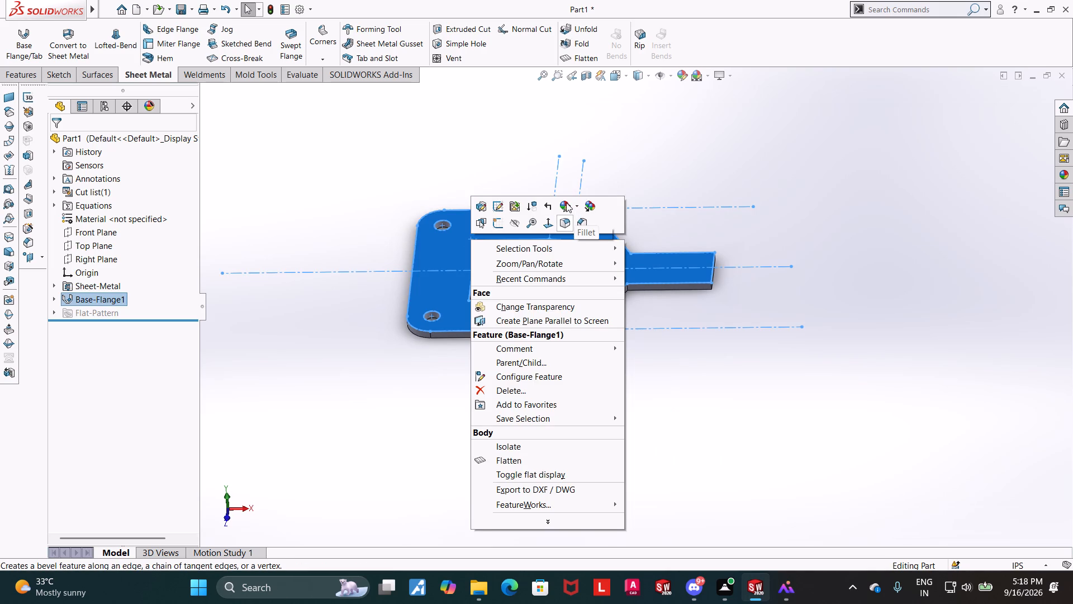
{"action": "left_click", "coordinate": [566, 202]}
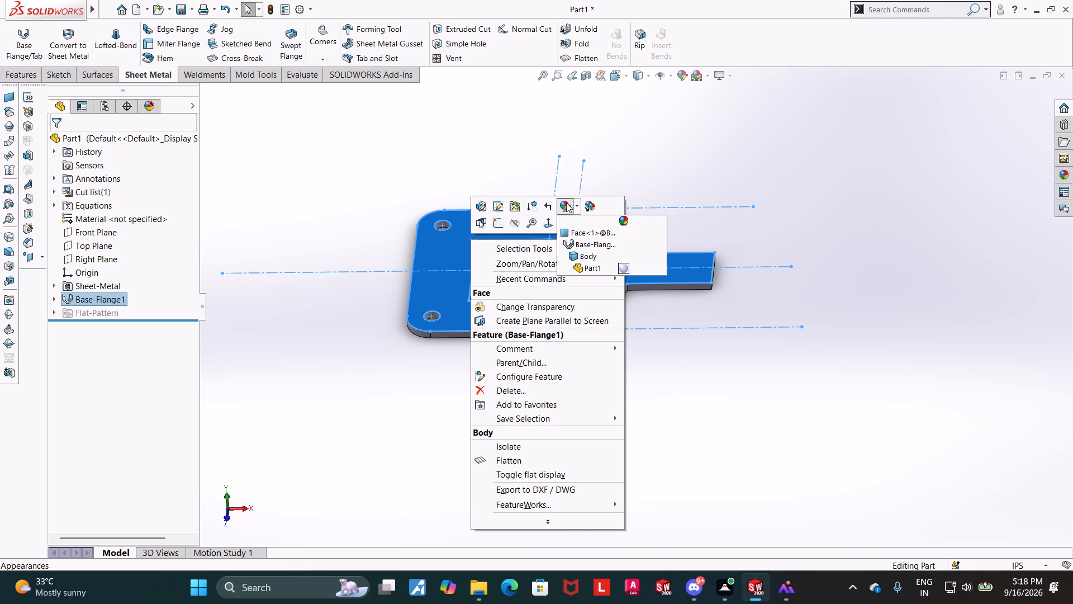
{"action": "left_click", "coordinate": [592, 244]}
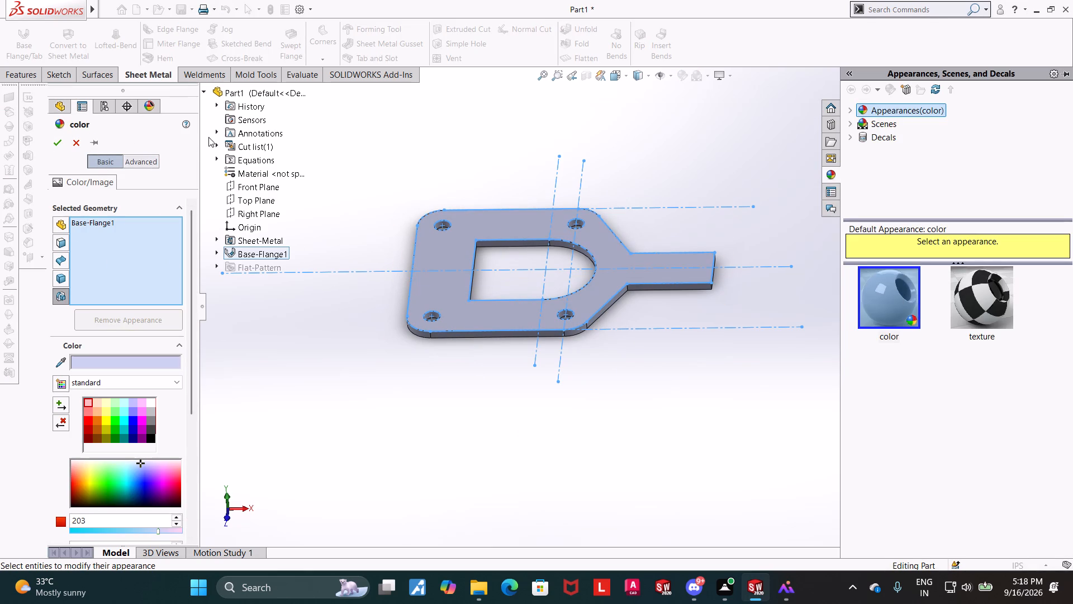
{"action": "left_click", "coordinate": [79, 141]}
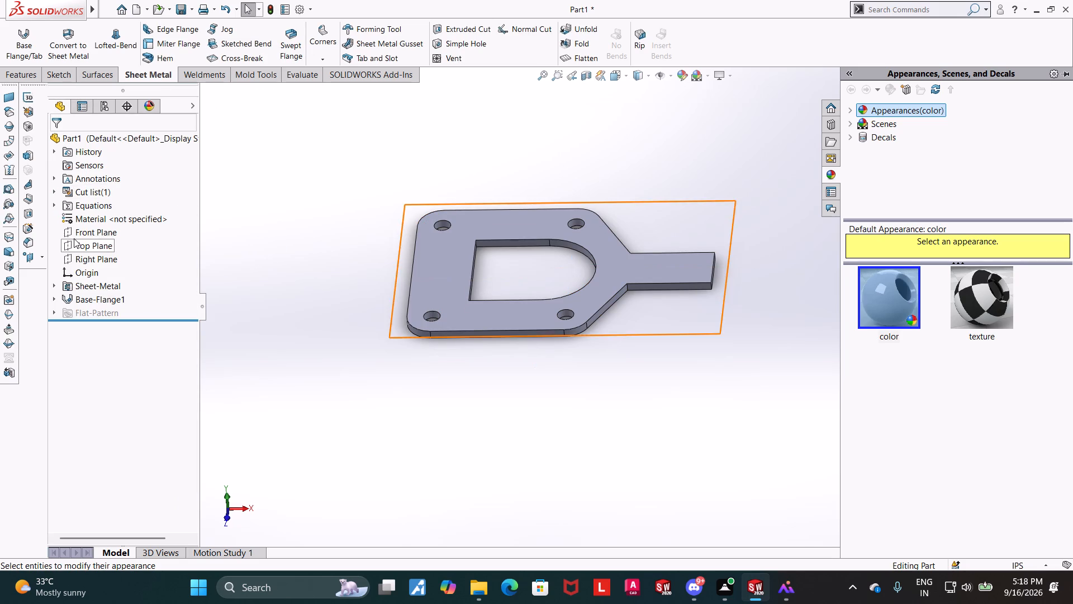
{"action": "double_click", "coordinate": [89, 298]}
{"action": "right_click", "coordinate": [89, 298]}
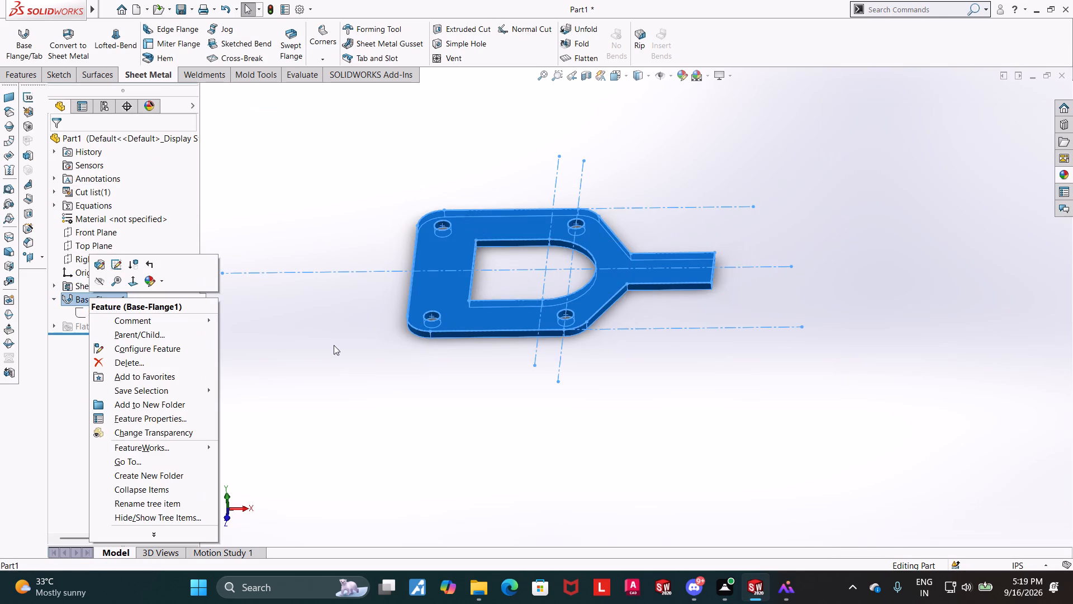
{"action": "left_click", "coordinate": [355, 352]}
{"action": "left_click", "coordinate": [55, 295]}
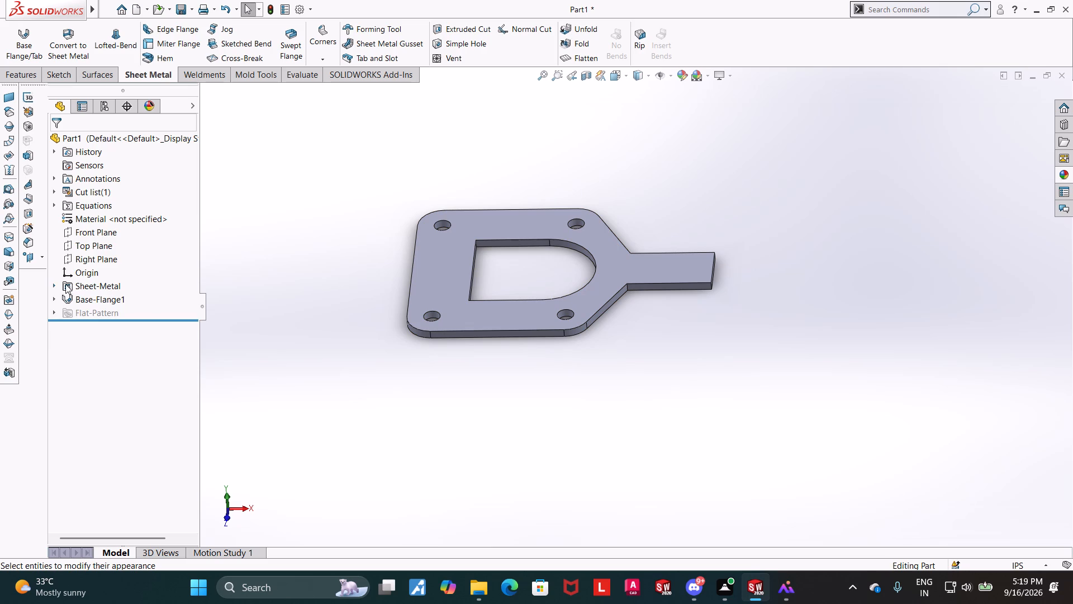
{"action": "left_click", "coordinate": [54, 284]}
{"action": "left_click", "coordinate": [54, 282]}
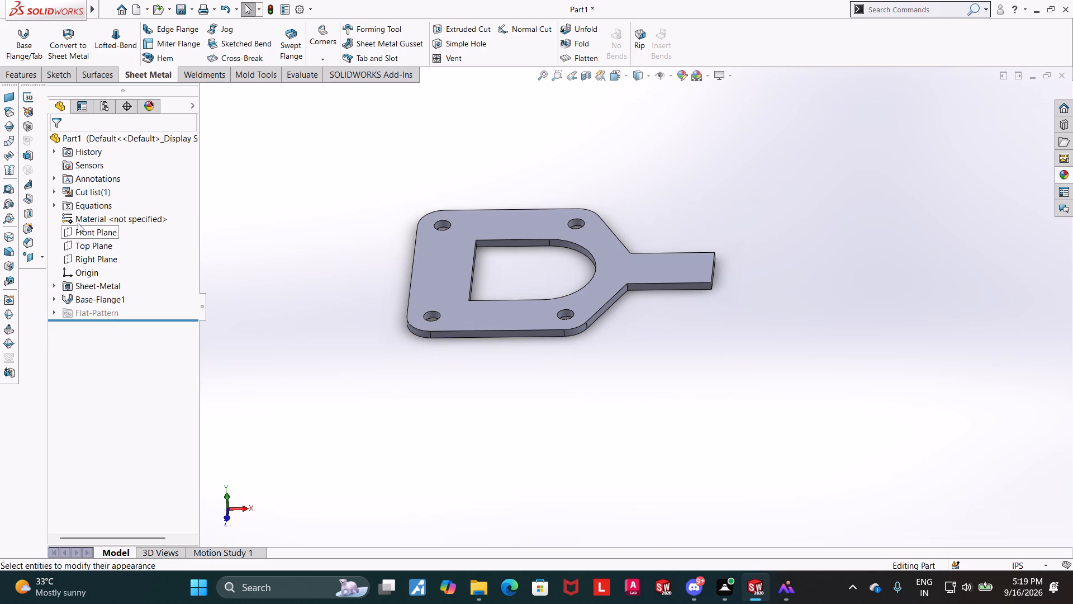
Search the part's material library for "mil" and check the custom and sheet metal material data.
{"action": "left_click", "coordinate": [83, 219]}
{"action": "right_click", "coordinate": [83, 219]}
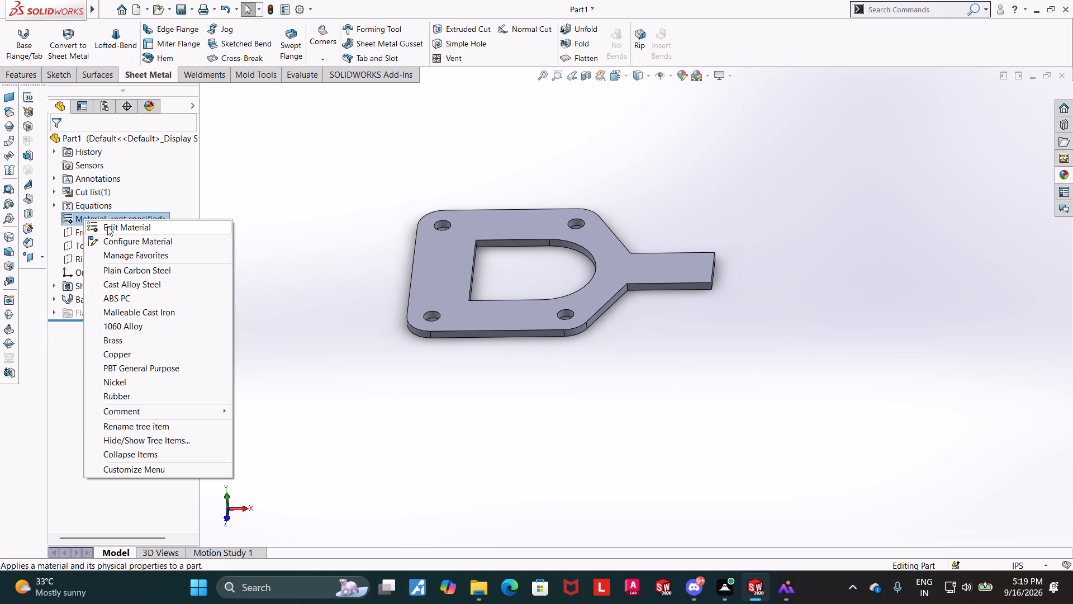
{"action": "left_click", "coordinate": [107, 226]}
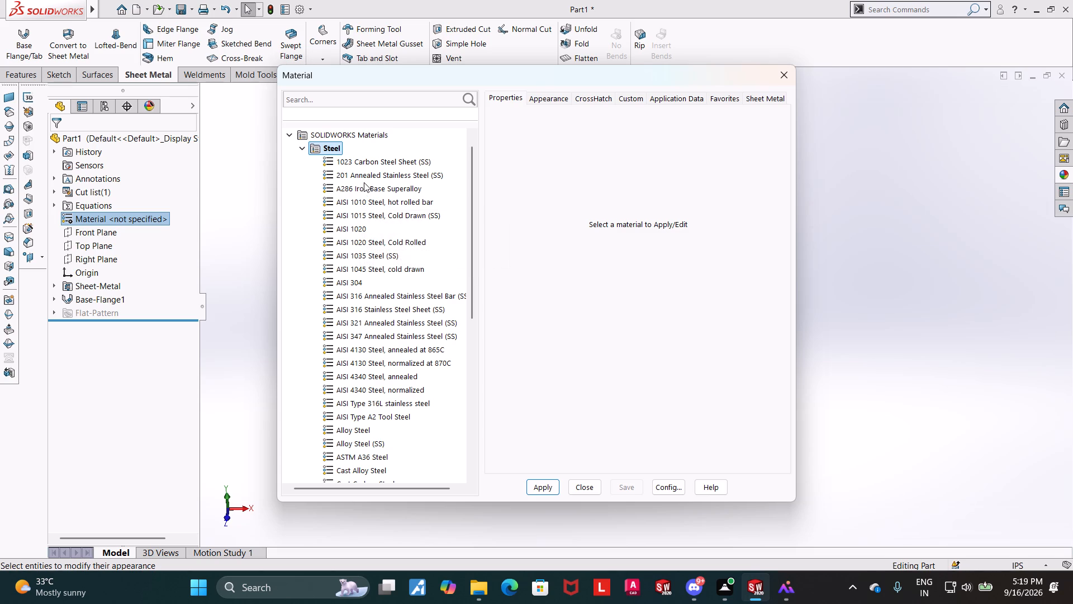
{"action": "left_click", "coordinate": [371, 114]}
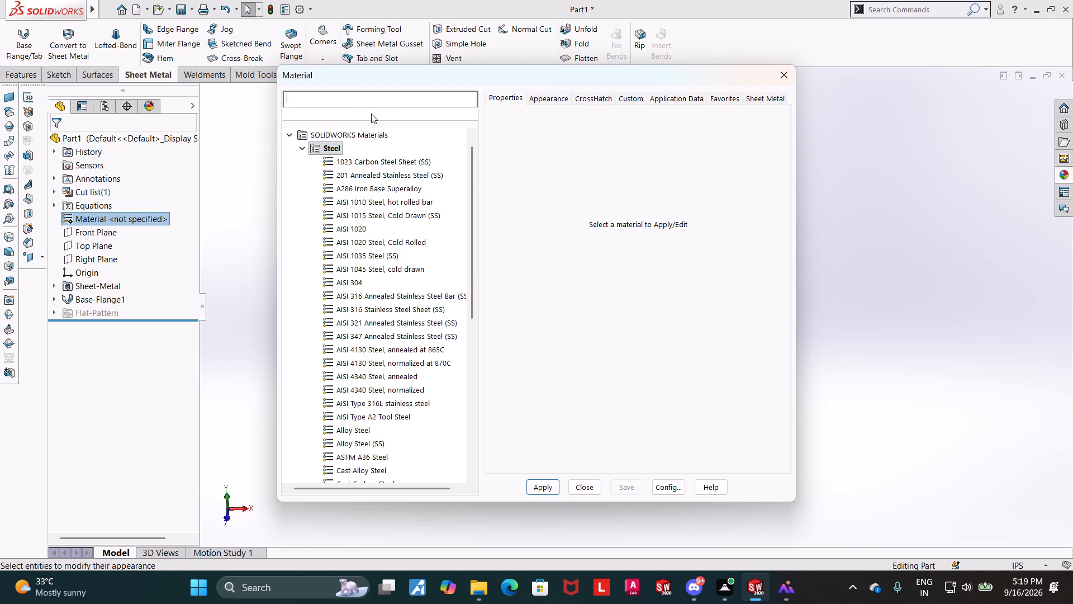
{"action": "type", "text": "mil"}
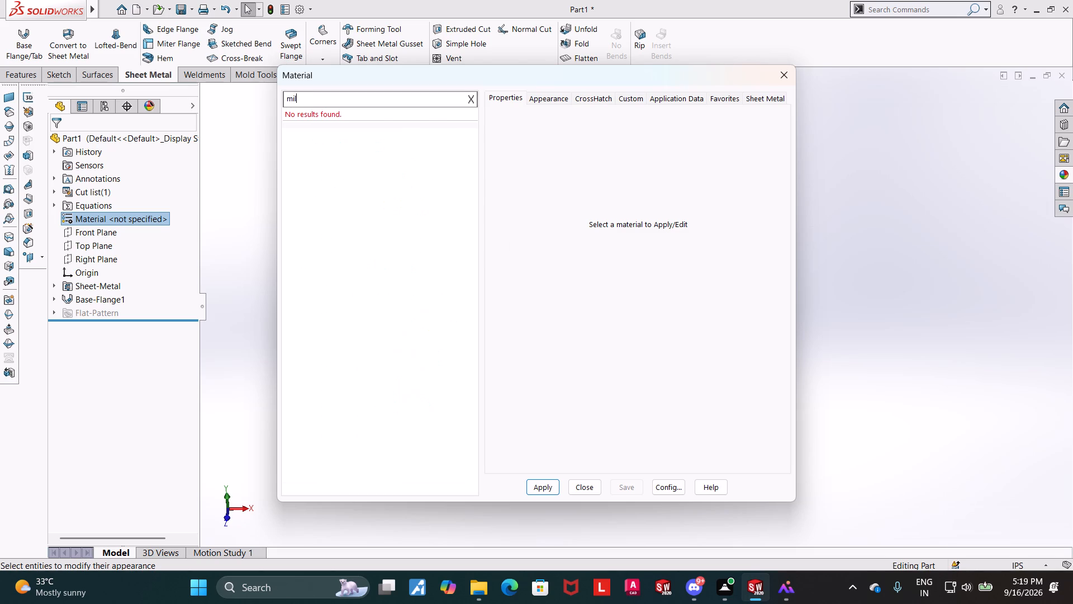
{"action": "key", "text": "BackSpace"}
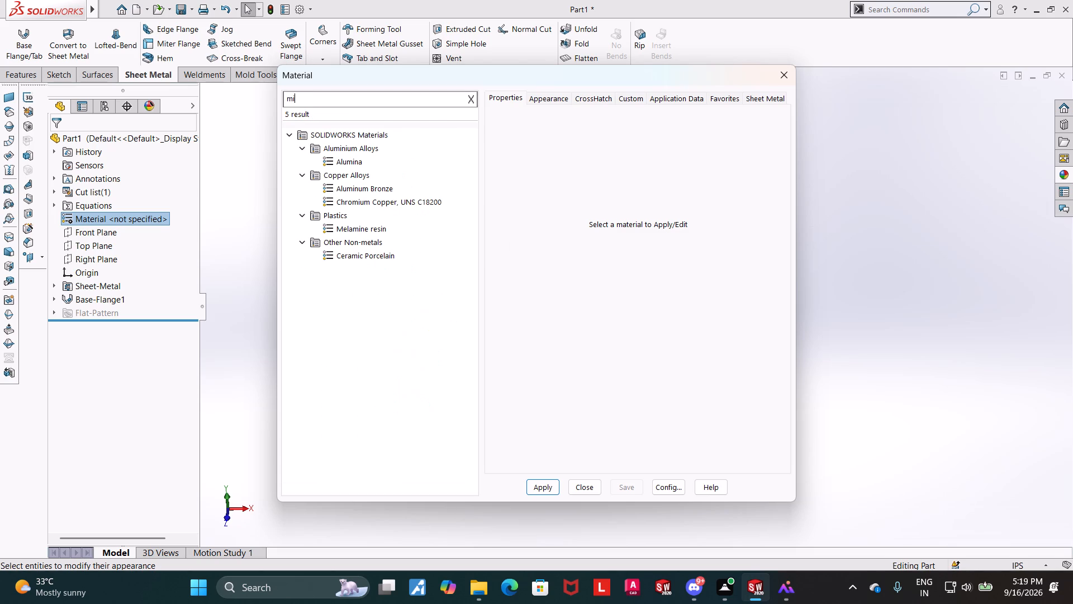
{"action": "key", "text": "BackSpace"}
{"action": "key", "text": "BackSpace"}
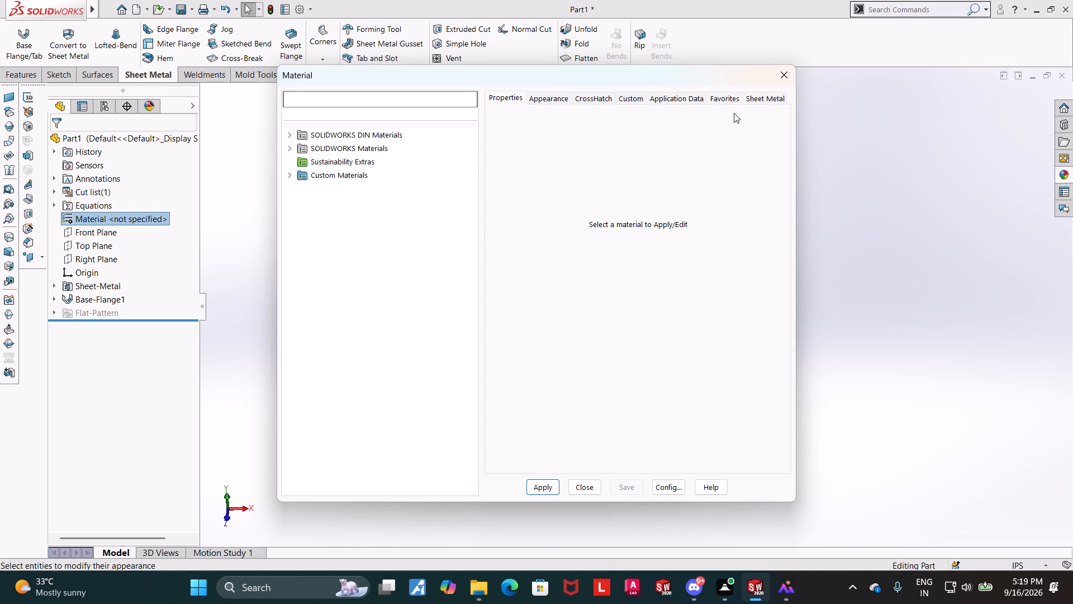
{"action": "left_click", "coordinate": [635, 98]}
{"action": "left_click", "coordinate": [773, 97]}
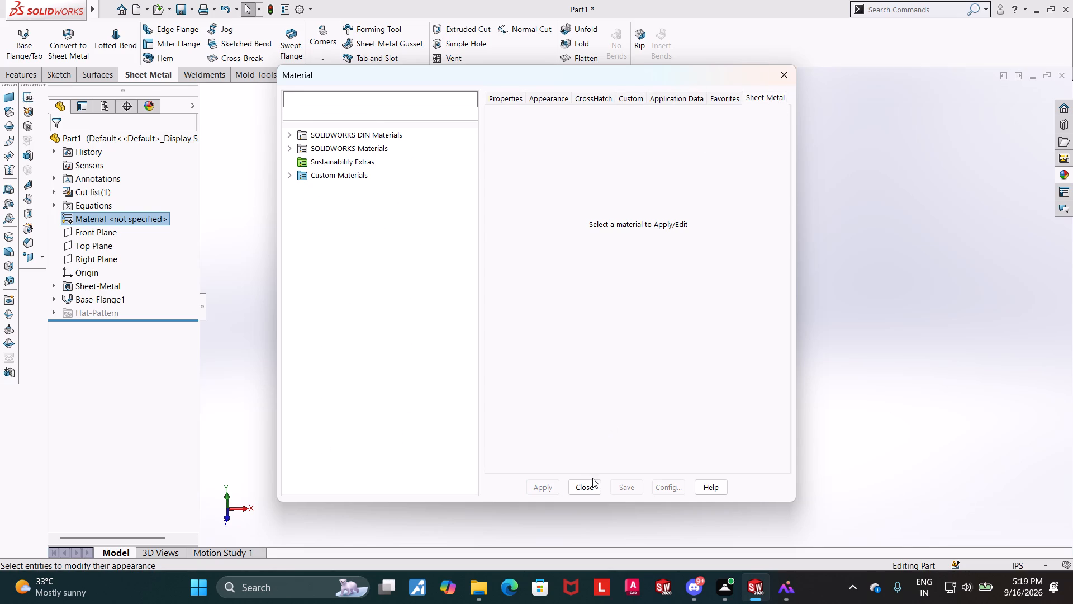
{"action": "left_click", "coordinate": [592, 483]}
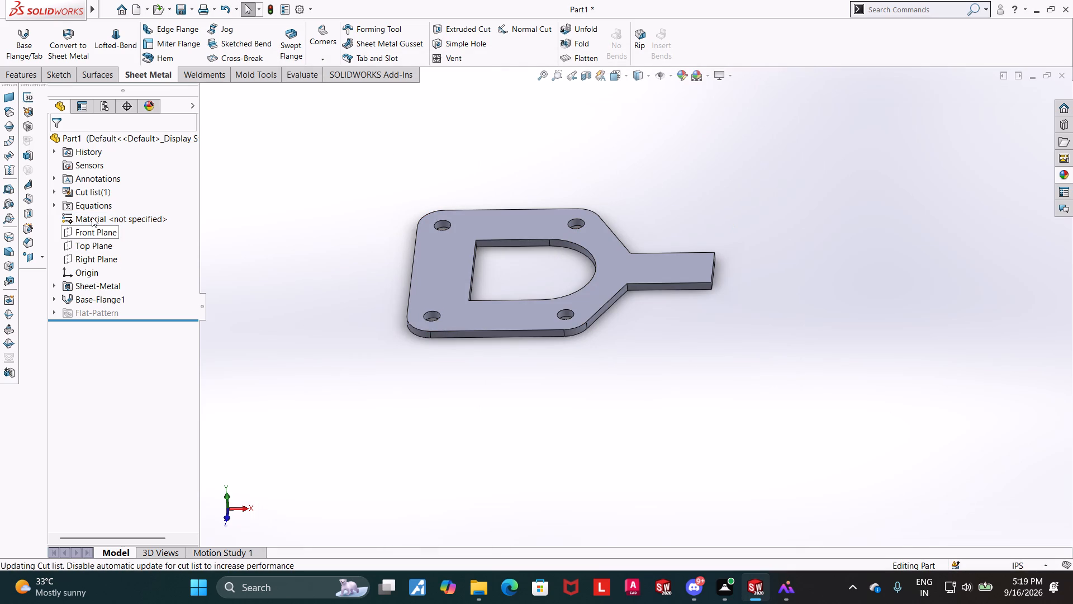
Look through the Steel and Iron groups of the SOLIDWORKS material library for a suitable plate material.
{"action": "left_click", "coordinate": [97, 220]}
{"action": "right_click", "coordinate": [151, 219]}
{"action": "left_click", "coordinate": [177, 226]}
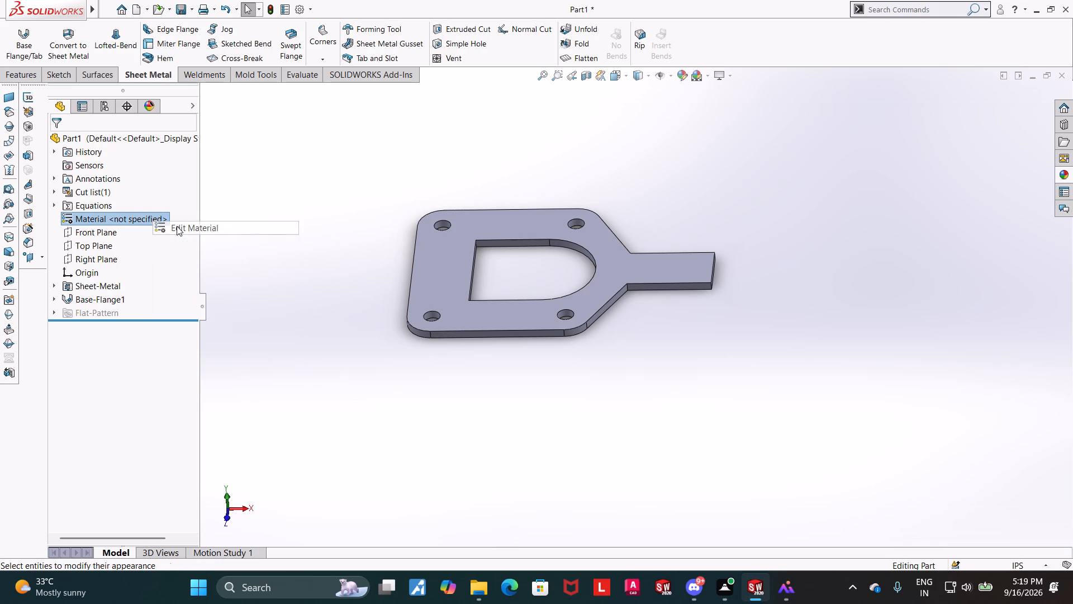
{"action": "left_click", "coordinate": [768, 96]}
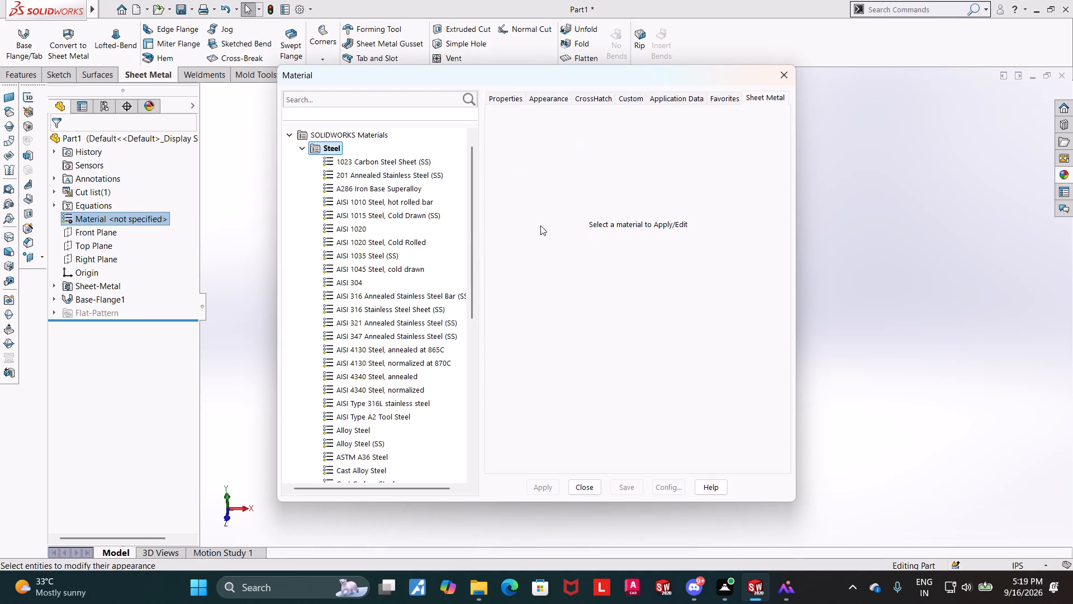
{"action": "scroll", "coordinate": [324, 228], "scroll_direction": "down", "scroll_amount": 10}
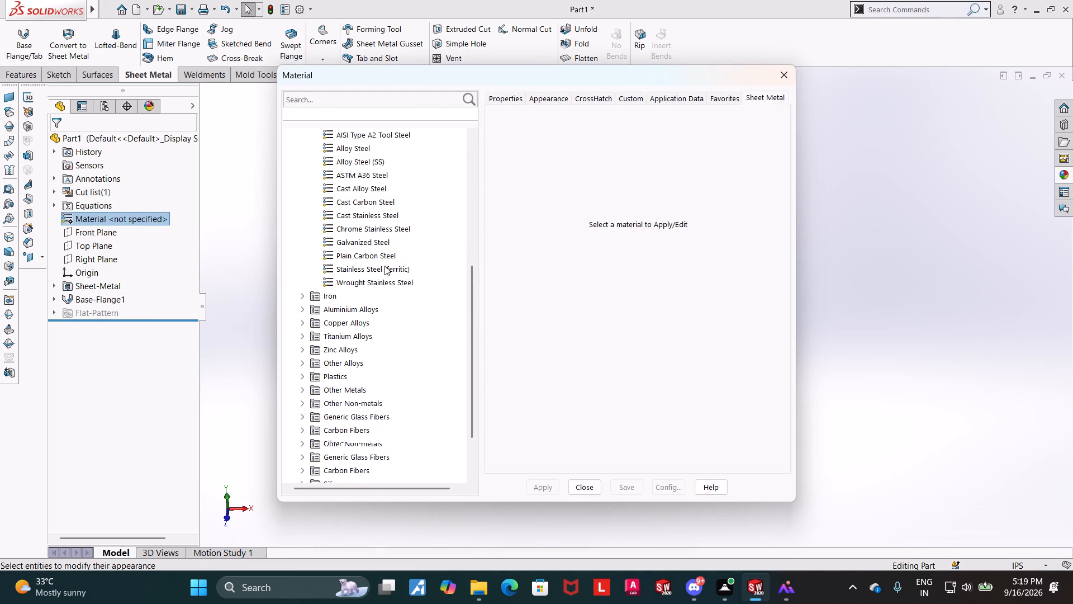
{"action": "scroll", "coordinate": [394, 266], "scroll_direction": "up", "scroll_amount": 5}
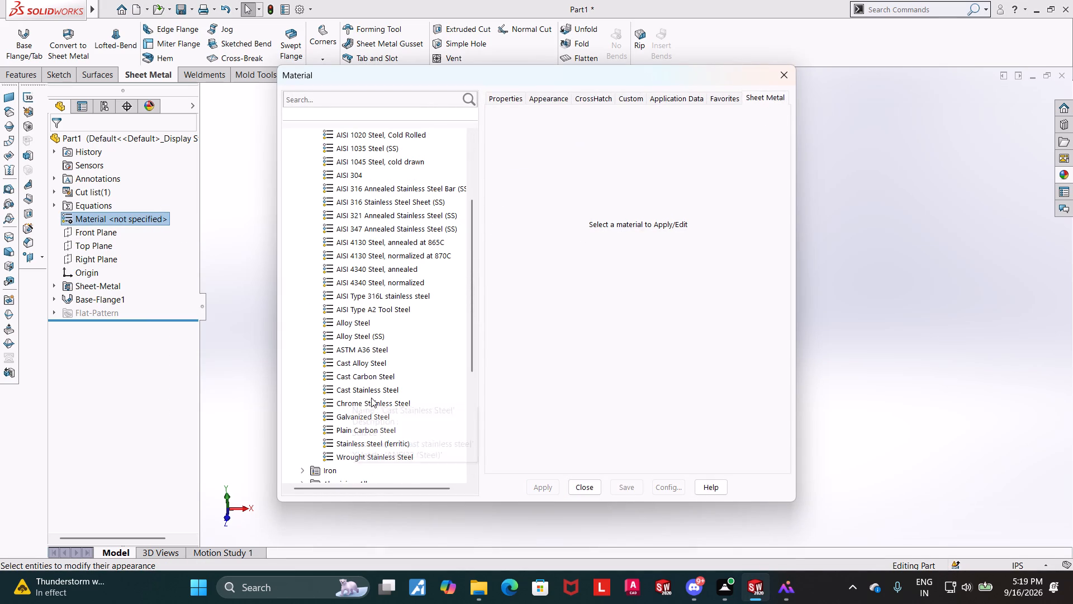
{"action": "scroll", "coordinate": [372, 398], "scroll_direction": "up", "scroll_amount": 1}
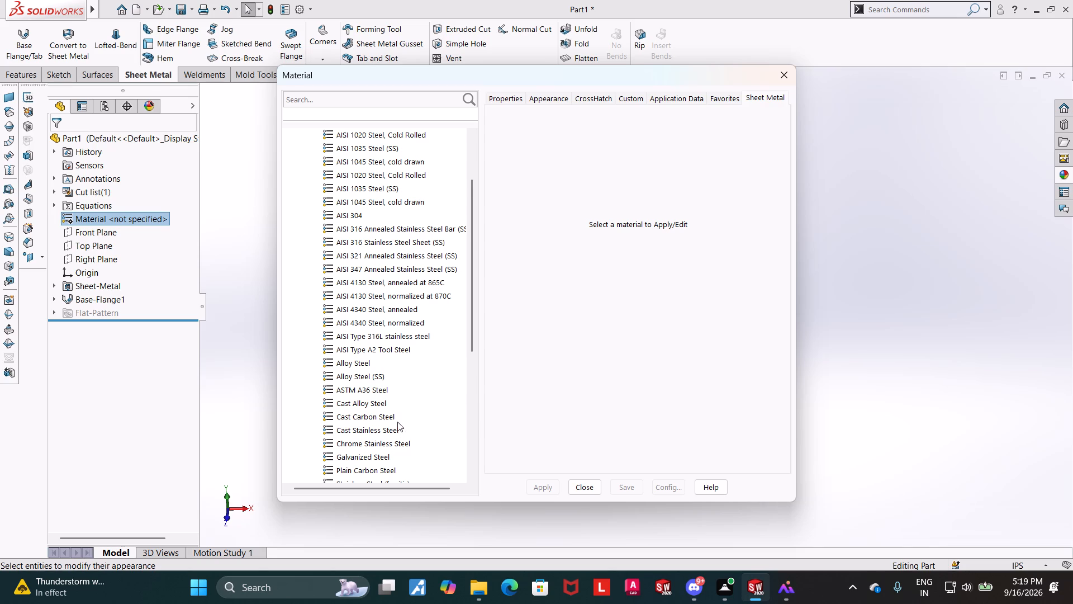
{"action": "scroll", "coordinate": [396, 419], "scroll_direction": "up", "scroll_amount": 4}
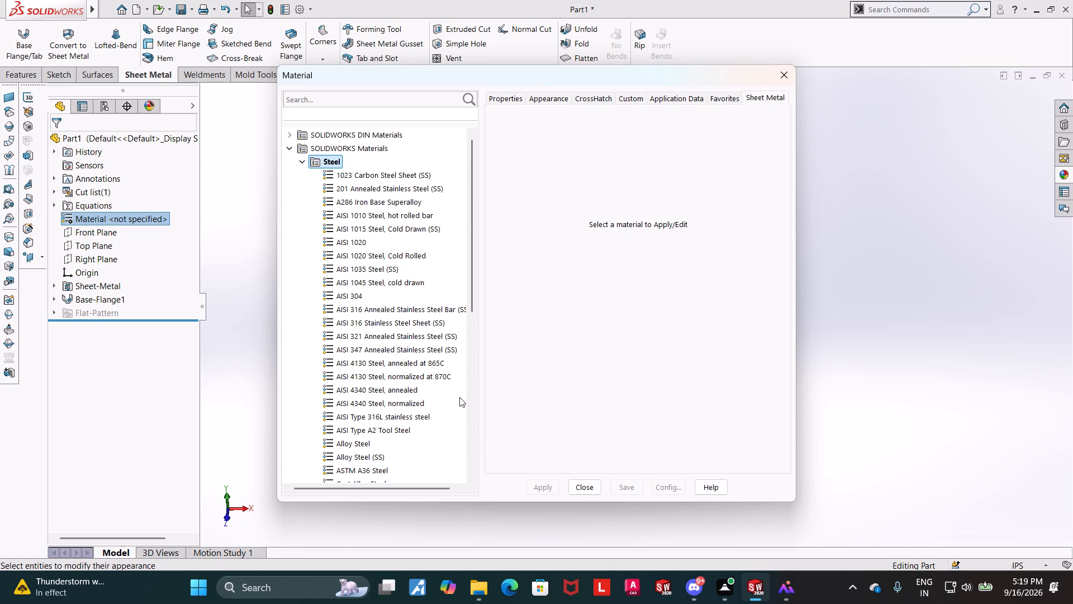
{"action": "scroll", "coordinate": [456, 387], "scroll_direction": "down", "scroll_amount": 5}
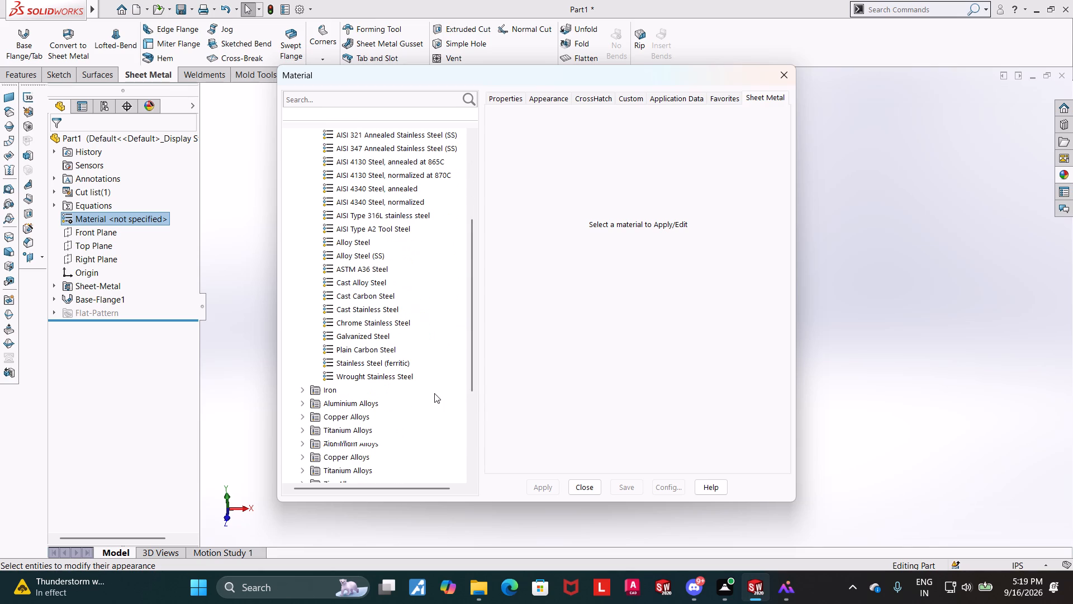
{"action": "scroll", "coordinate": [434, 393], "scroll_direction": "down", "scroll_amount": 3}
{"action": "scroll", "coordinate": [355, 369], "scroll_direction": "down", "scroll_amount": 2}
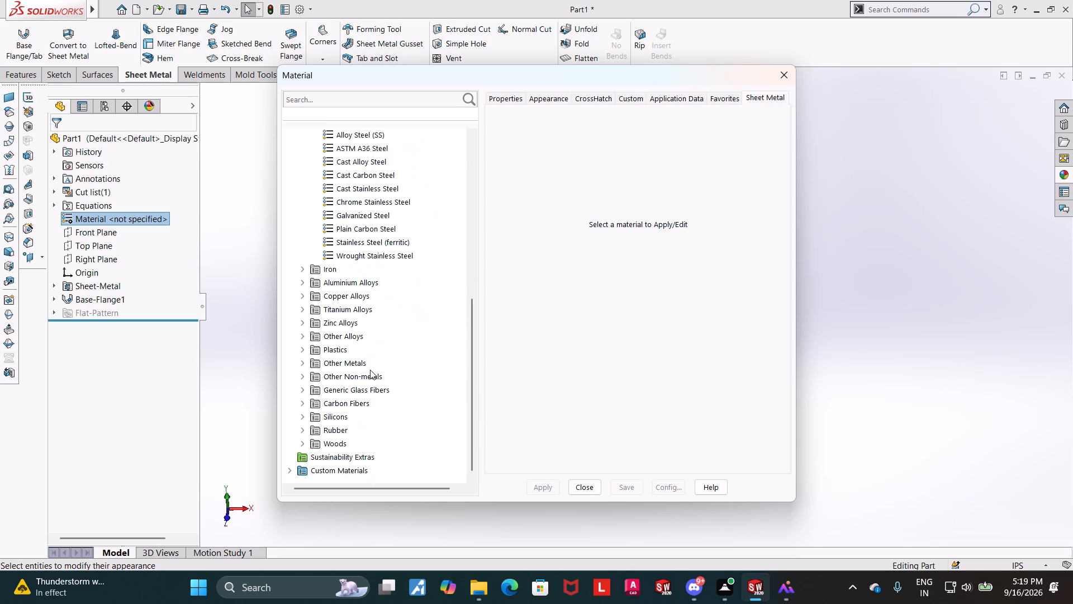
{"action": "left_click", "coordinate": [301, 271]}
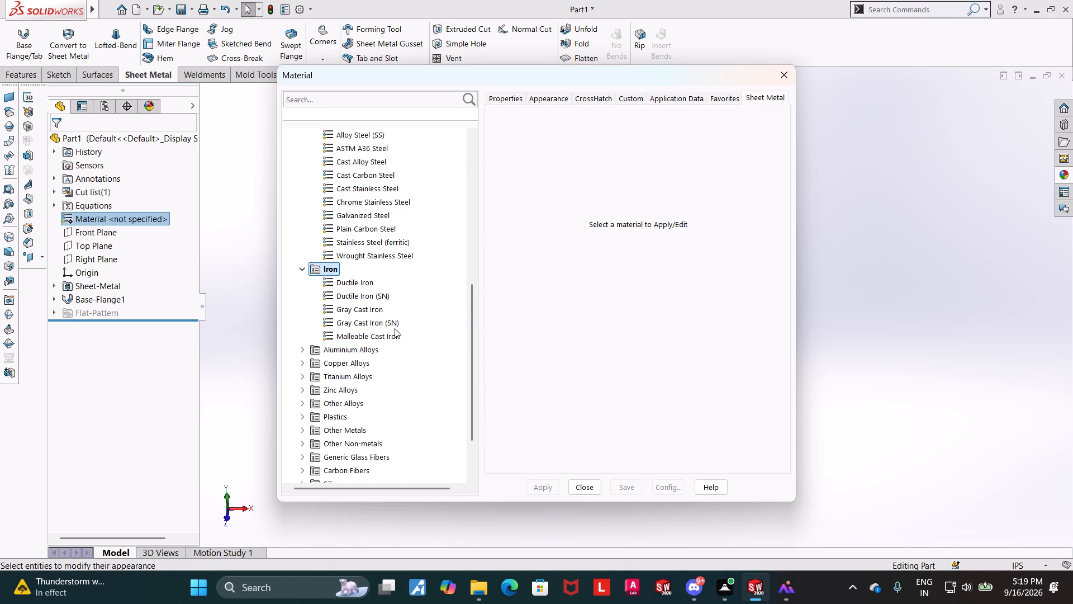
{"action": "scroll", "coordinate": [393, 353], "scroll_direction": "down", "scroll_amount": 3}
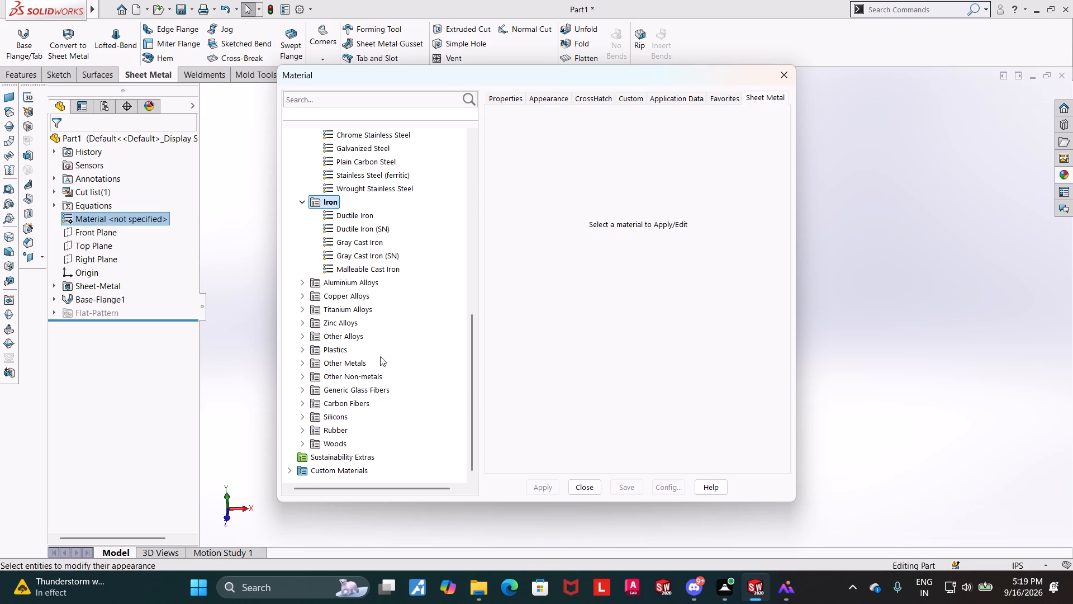
{"action": "scroll", "coordinate": [404, 425], "scroll_direction": "up", "scroll_amount": 8}
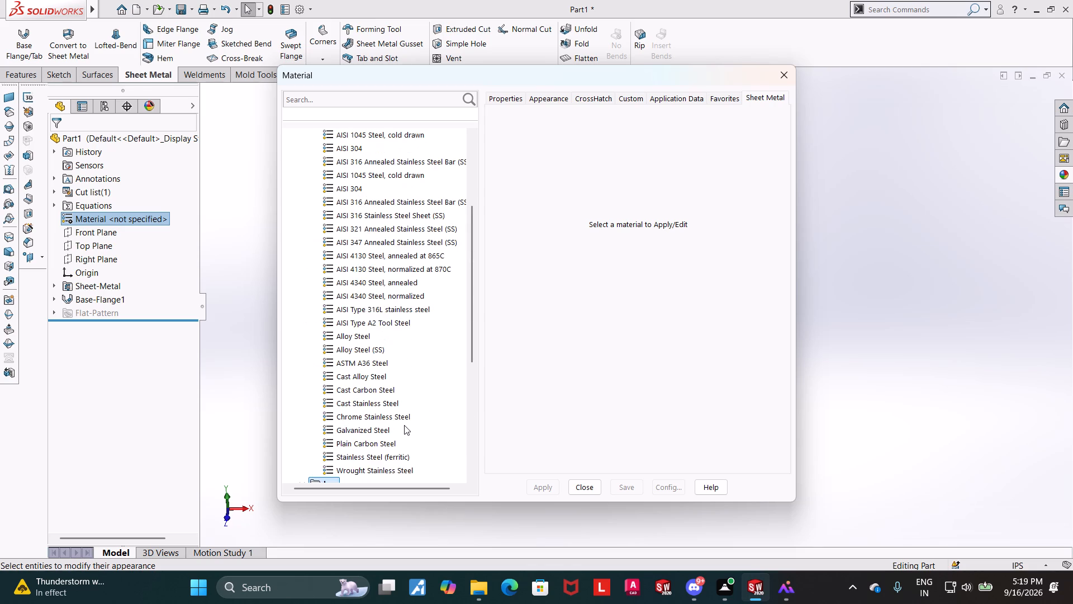
{"action": "scroll", "coordinate": [404, 425], "scroll_direction": "up", "scroll_amount": 5}
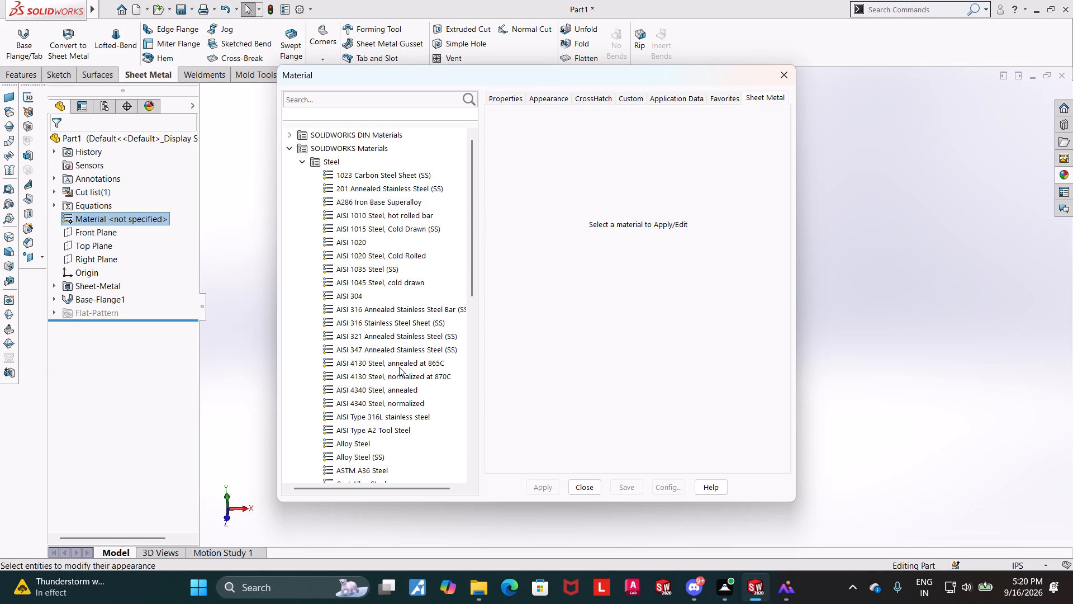
{"action": "scroll", "coordinate": [412, 384], "scroll_direction": "down", "scroll_amount": 2}
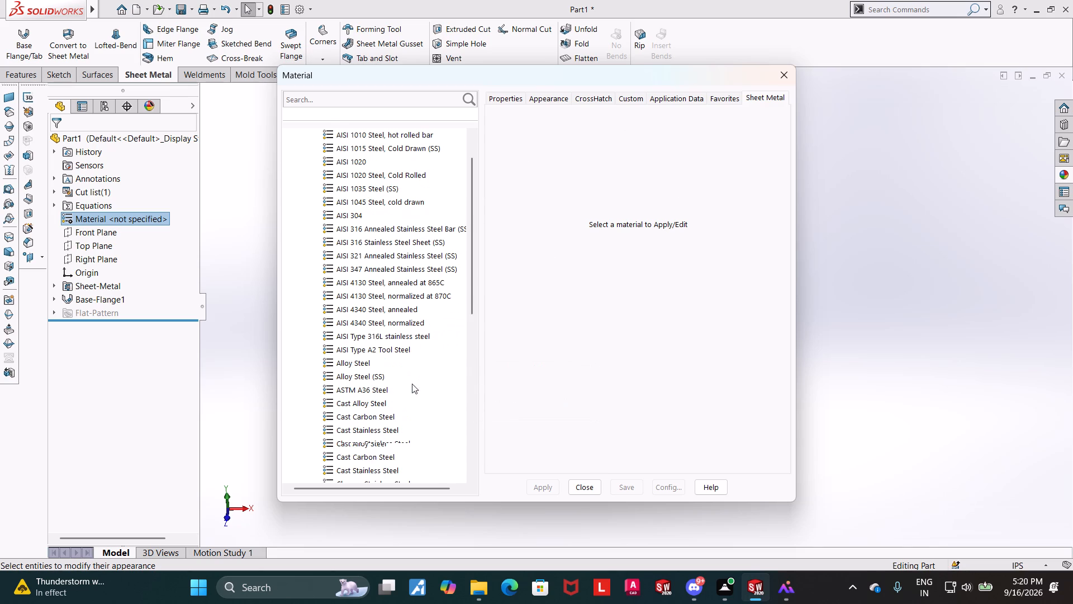
{"action": "left_click", "coordinate": [777, 82]}
{"action": "left_click", "coordinate": [904, 336]}
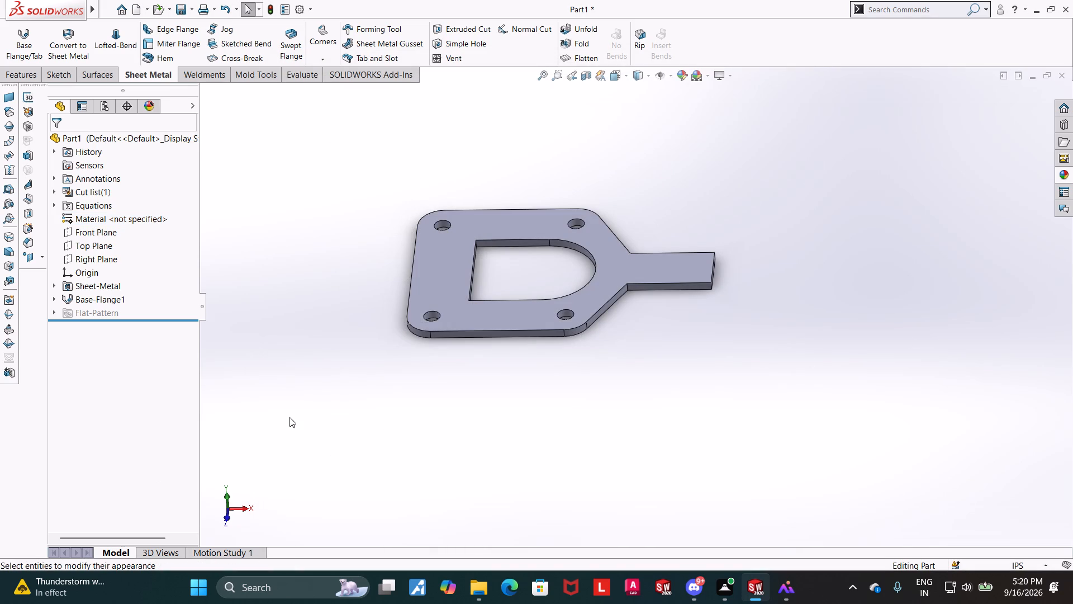
Start an Edge Flange on the straight edge of the D-shaped cutout, pointing upward, with a blind length of 1.25 in.
{"action": "left_click", "coordinate": [173, 30]}
{"action": "middle_click_drag", "start_coordinate": [312, 246], "coordinate": [311, 302]}
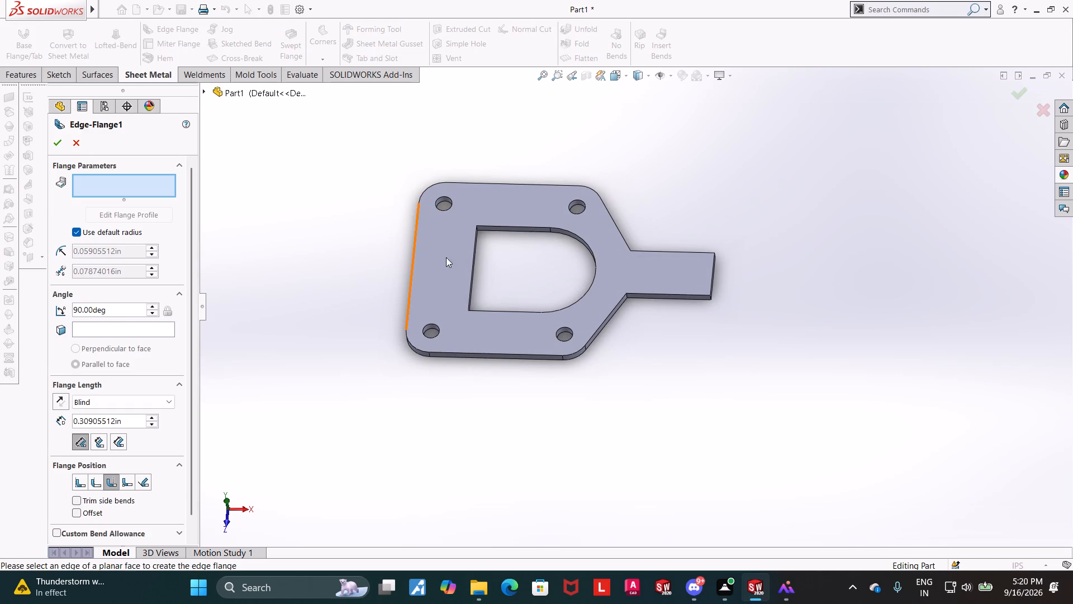
{"action": "left_click", "coordinate": [474, 262]}
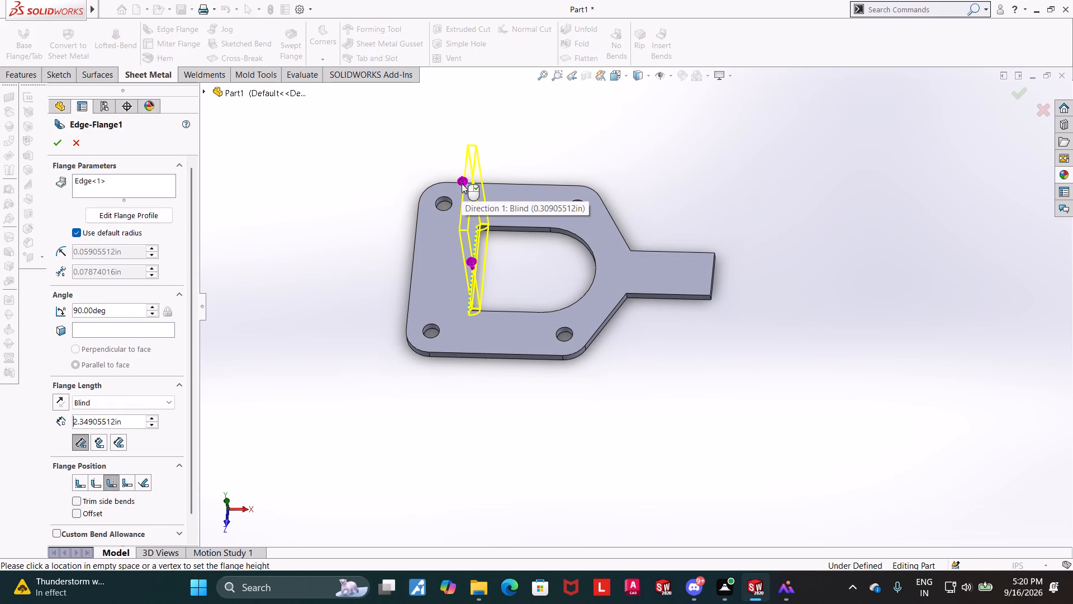
{"action": "left_click", "coordinate": [462, 183]}
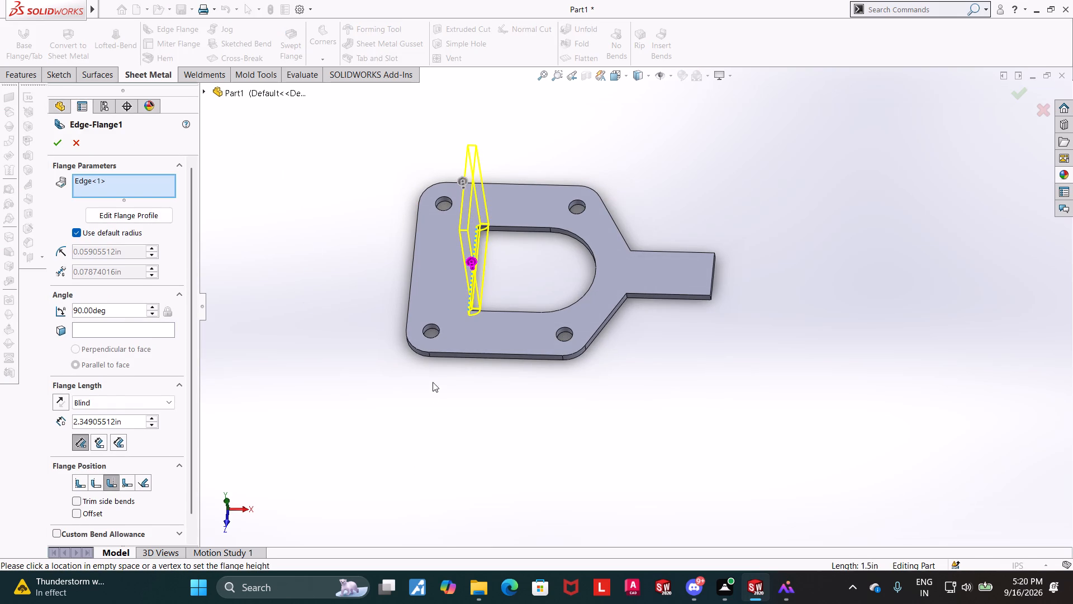
{"action": "middle_click_drag", "start_coordinate": [430, 384], "coordinate": [386, 308]}
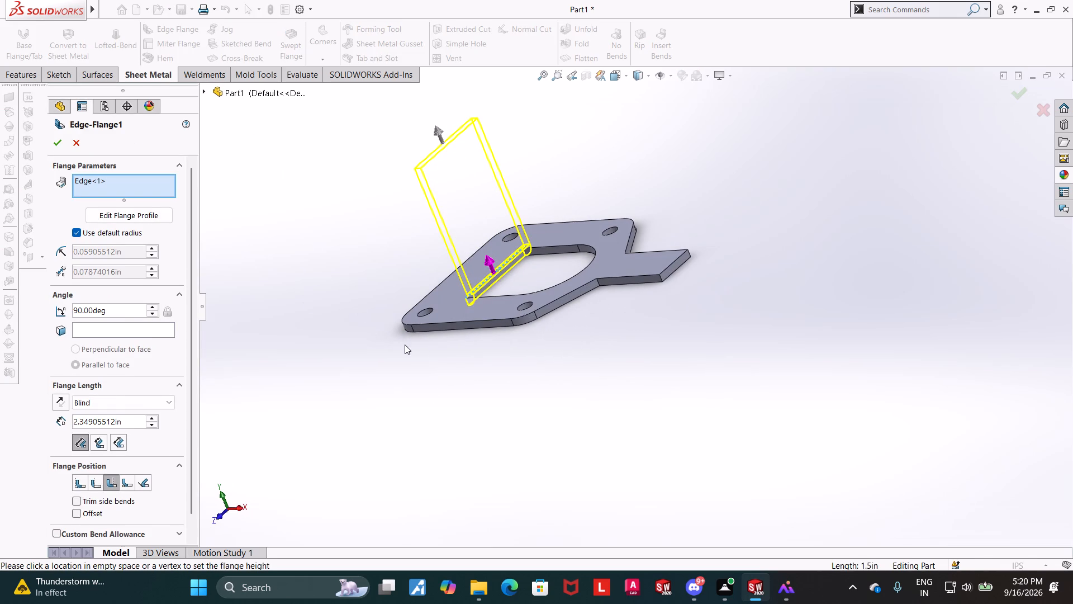
{"action": "middle_click_drag", "start_coordinate": [399, 348], "coordinate": [358, 367]}
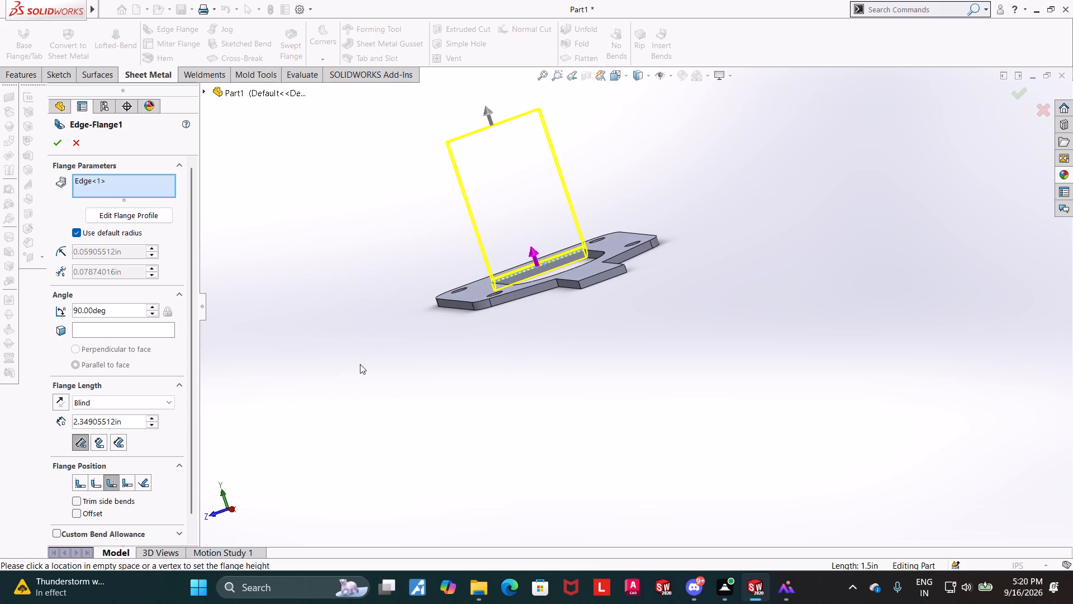
{"action": "middle_click_drag", "start_coordinate": [428, 412], "coordinate": [443, 428]}
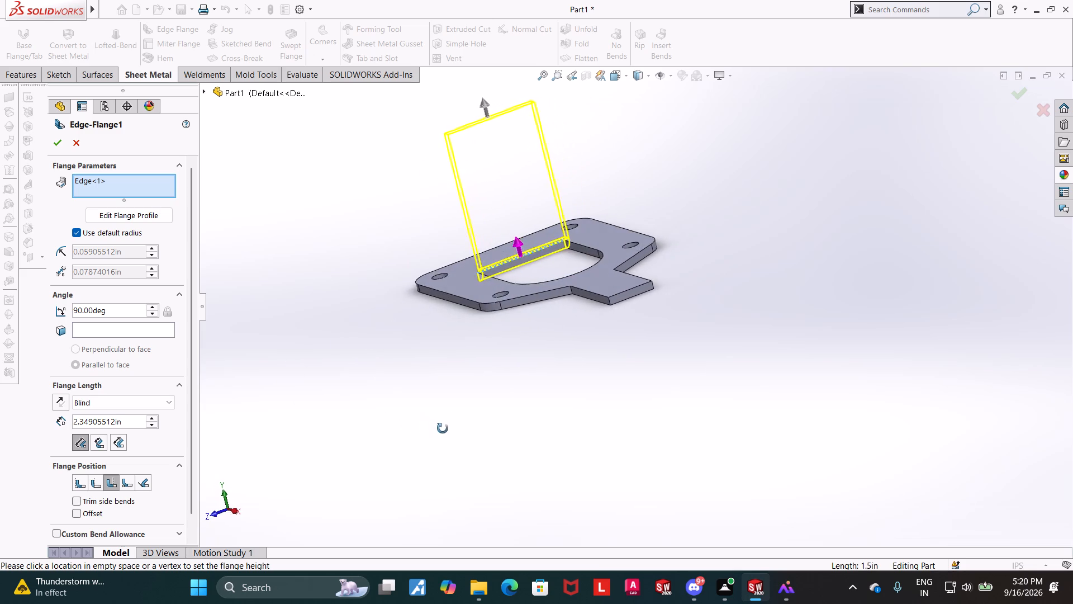
{"action": "middle_click_drag", "start_coordinate": [443, 428], "coordinate": [443, 428]}
{"action": "scroll", "coordinate": [435, 388], "scroll_direction": "up", "scroll_amount": 2}
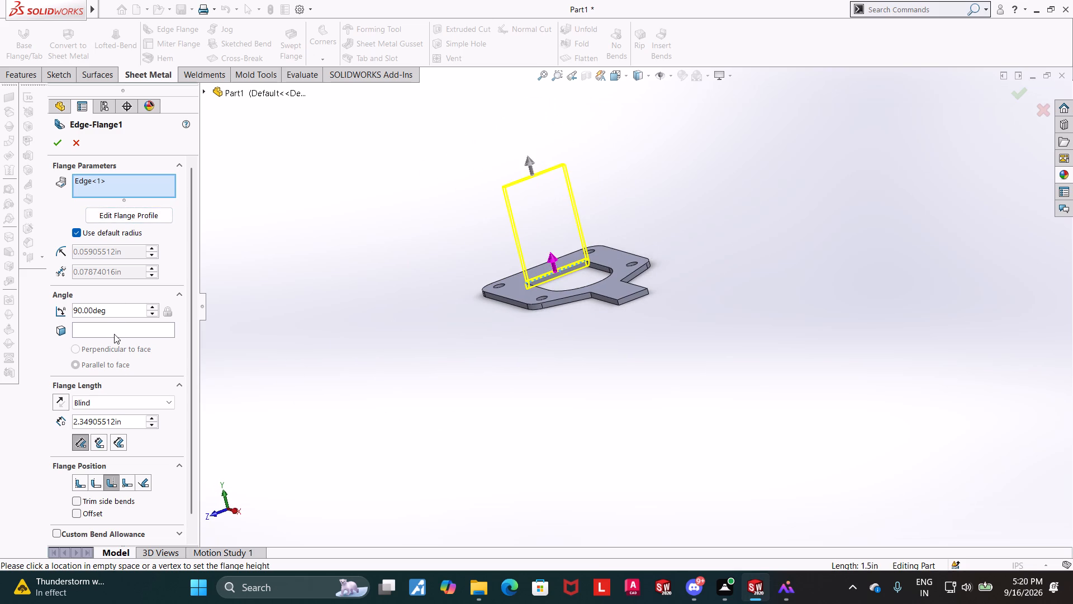
{"action": "left_click_drag", "start_coordinate": [135, 424], "coordinate": [54, 422]}
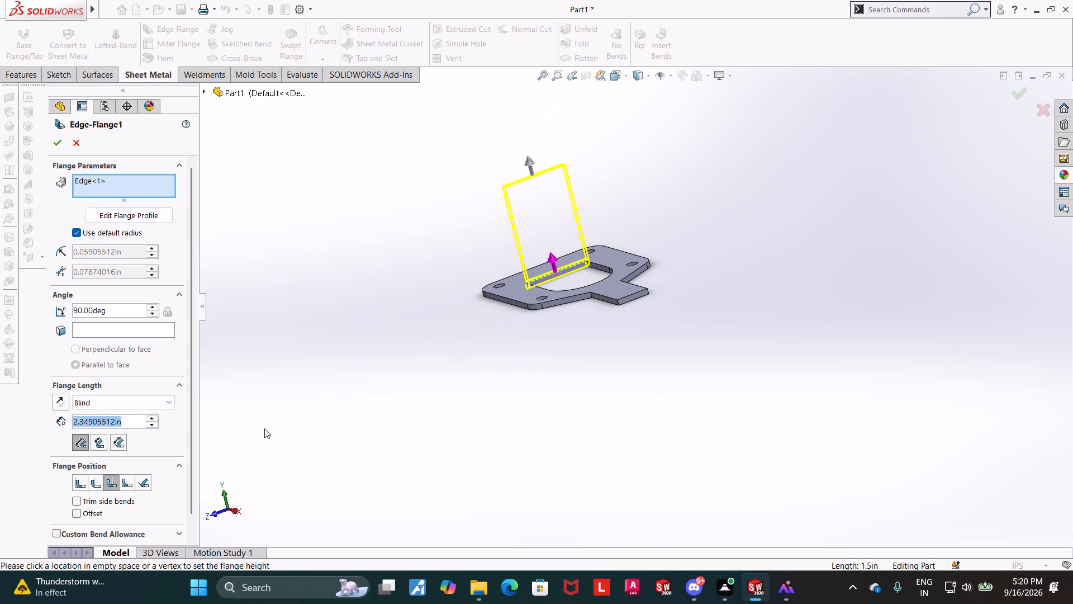
{"action": "key", "text": "1"}
{"action": "type", "text": ".25"}
{"action": "key", "text": "Return"}
Set the edge flange's position to Material Inside.
{"action": "scroll", "coordinate": [550, 345], "scroll_direction": "down", "scroll_amount": 2}
{"action": "scroll", "coordinate": [529, 347], "scroll_direction": "up", "scroll_amount": 1}
{"action": "middle_click_drag", "start_coordinate": [530, 347], "coordinate": [607, 324]}
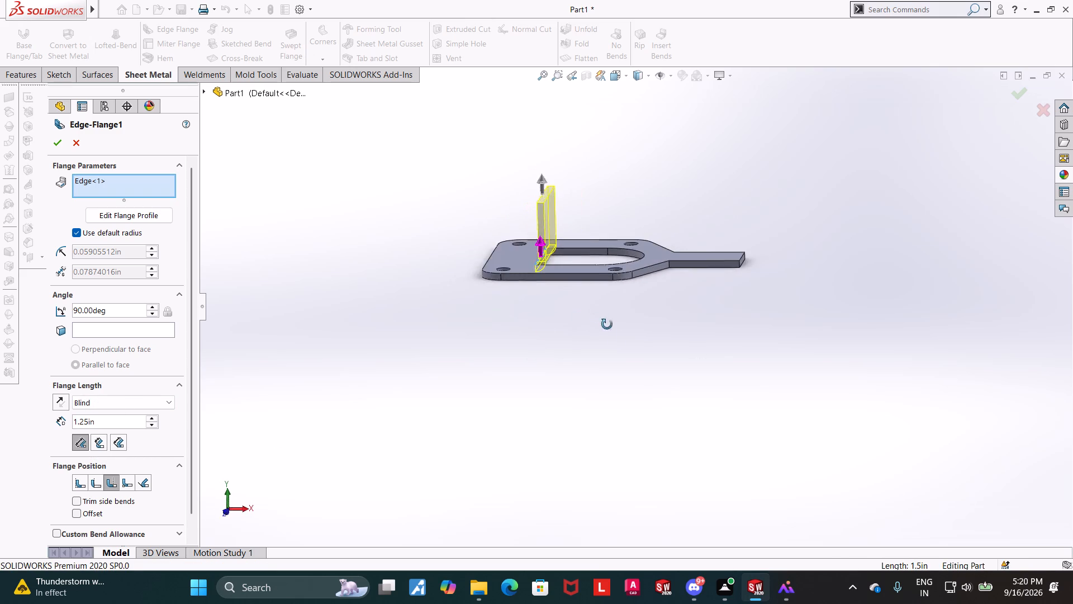
{"action": "middle_click_drag", "start_coordinate": [607, 324], "coordinate": [616, 341]}
{"action": "middle_click_drag", "start_coordinate": [578, 311], "coordinate": [558, 360]}
{"action": "scroll", "coordinate": [562, 353], "scroll_direction": "up", "scroll_amount": 1}
{"action": "scroll", "coordinate": [552, 259], "scroll_direction": "down", "scroll_amount": 5}
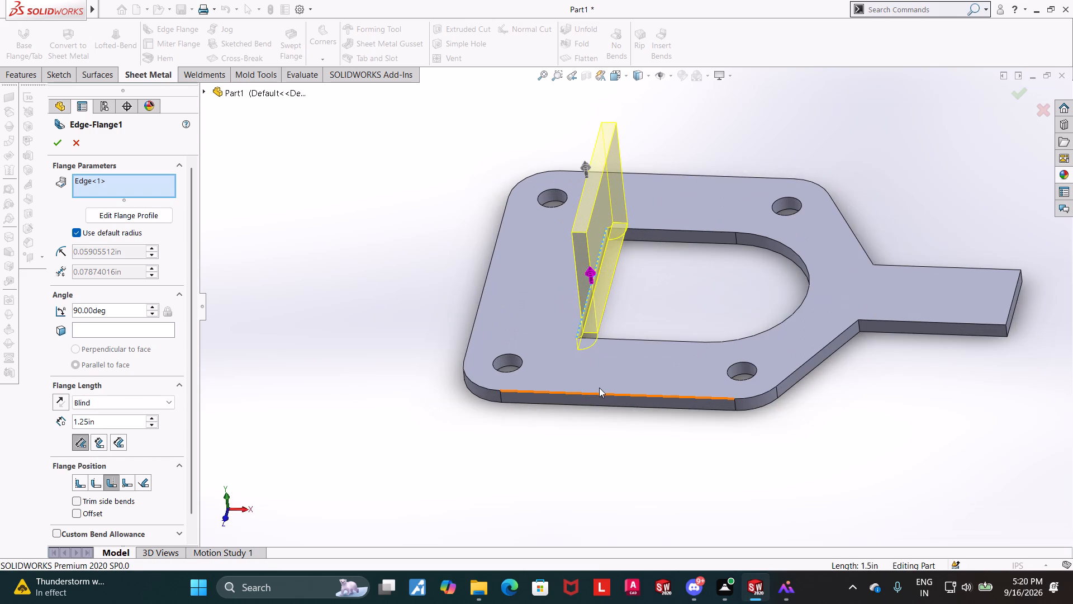
{"action": "scroll", "coordinate": [558, 385], "scroll_direction": "up", "scroll_amount": 1}
{"action": "middle_click_drag", "start_coordinate": [458, 362], "coordinate": [473, 383]}
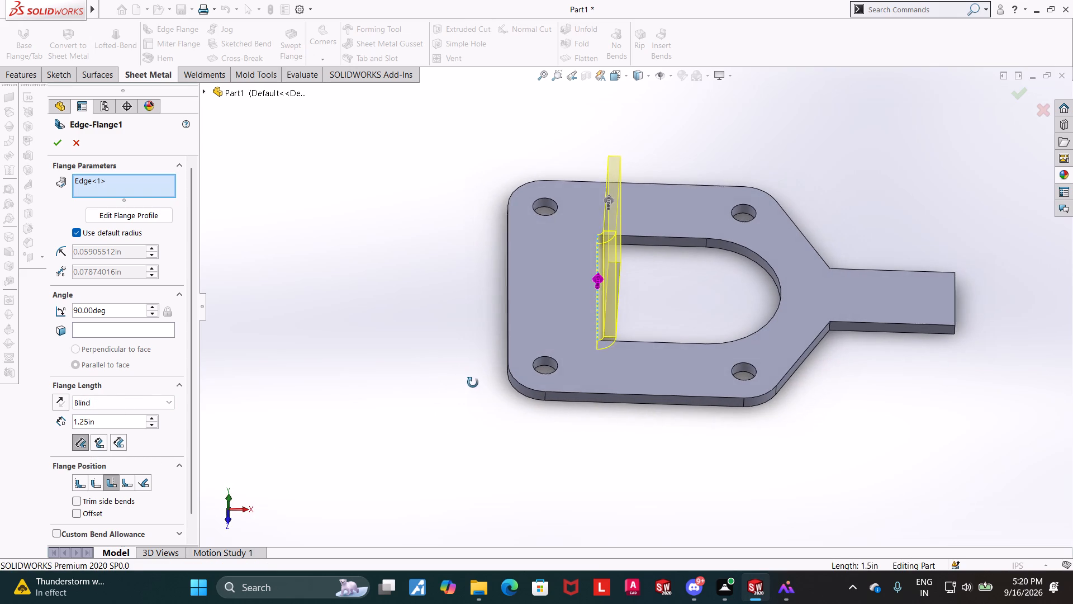
{"action": "middle_click_drag", "start_coordinate": [473, 383], "coordinate": [472, 383]}
{"action": "left_click", "coordinate": [80, 483]}
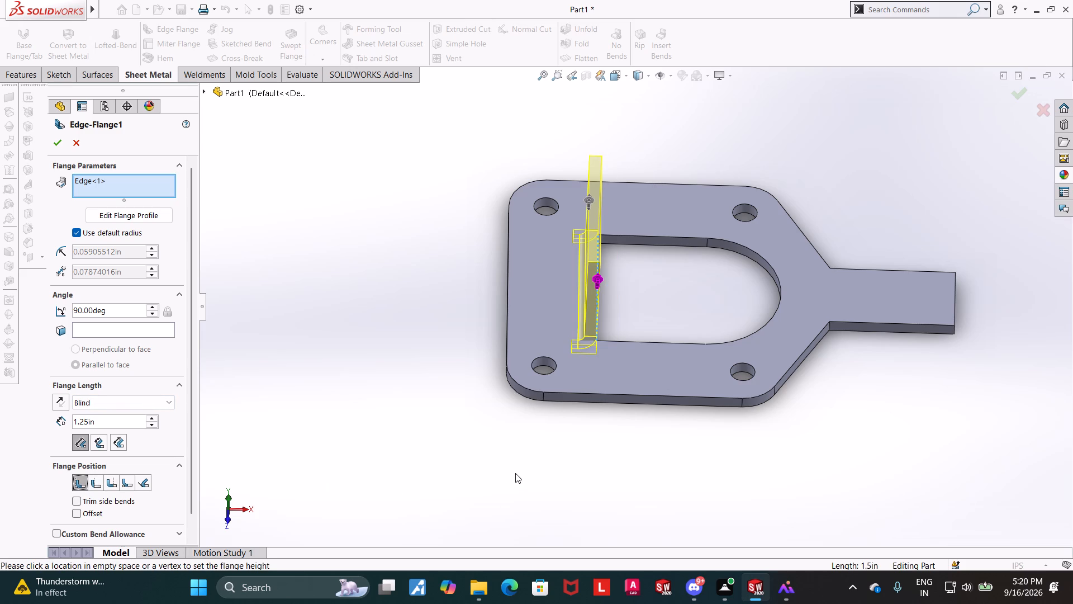
Turn off the default radius for the edge flange and set its bend radius to 0.5 in.
{"action": "middle_click_drag", "start_coordinate": [515, 473], "coordinate": [515, 492]}
{"action": "middle_click_drag", "start_coordinate": [396, 357], "coordinate": [359, 249]}
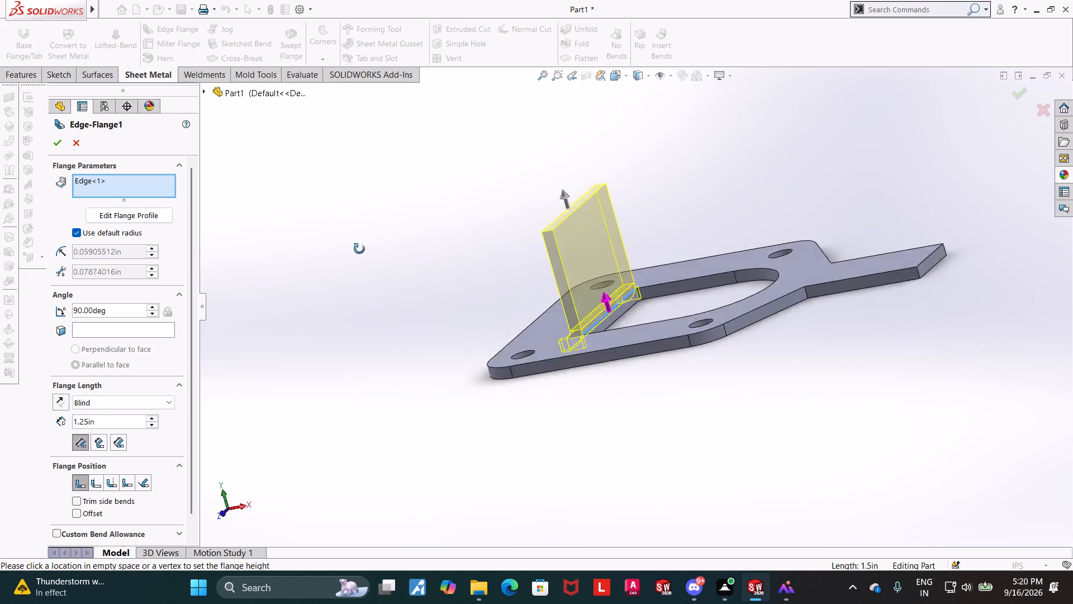
{"action": "middle_click_drag", "start_coordinate": [359, 249], "coordinate": [299, 319]}
{"action": "middle_click_drag", "start_coordinate": [324, 295], "coordinate": [341, 268]}
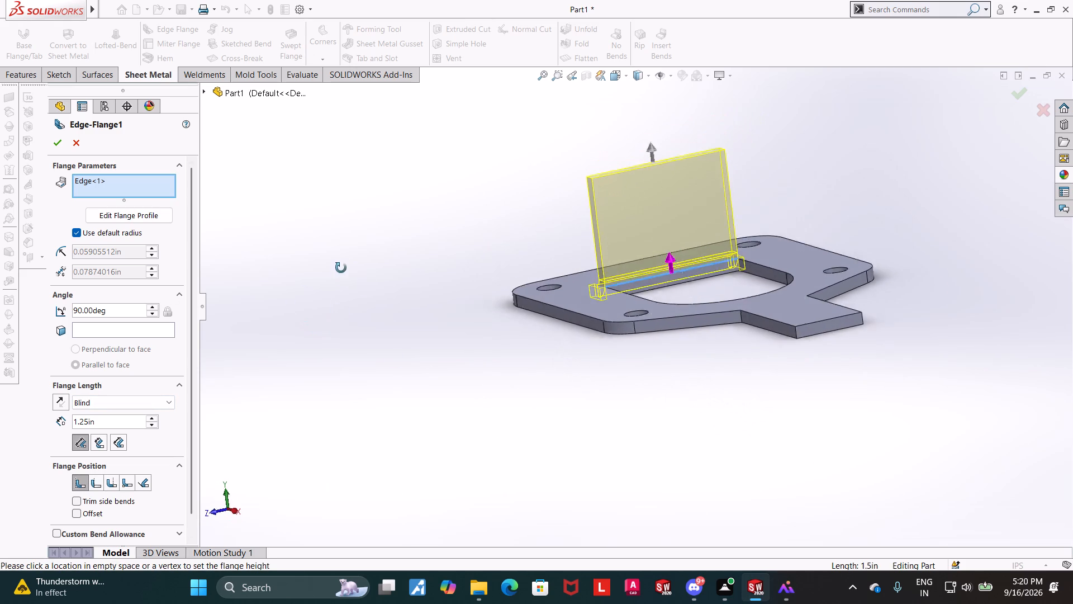
{"action": "middle_click_drag", "start_coordinate": [341, 268], "coordinate": [341, 266]}
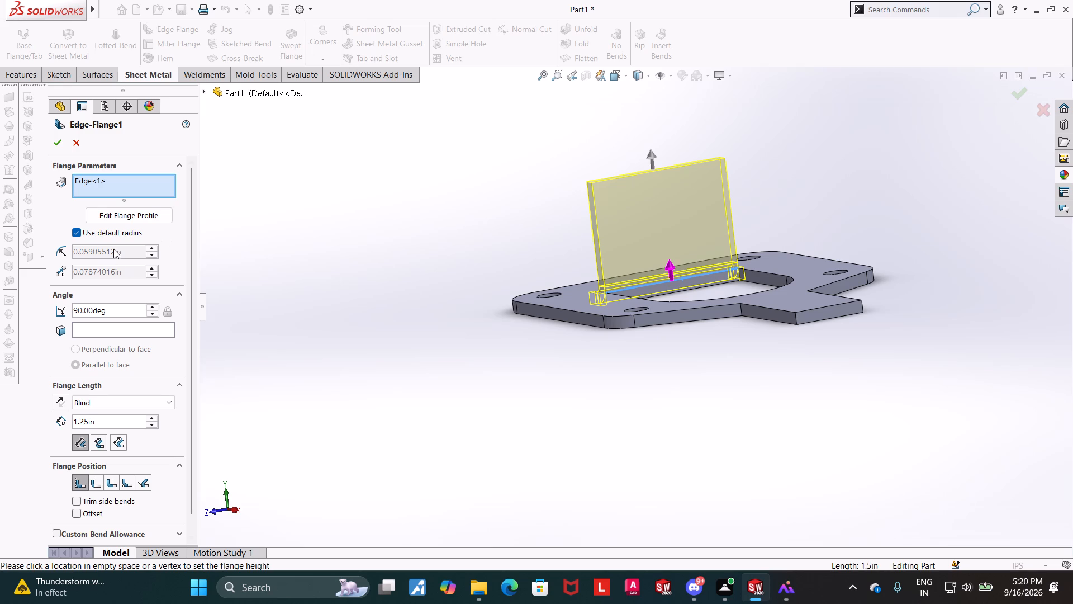
{"action": "left_click", "coordinate": [79, 230]}
{"action": "left_click_drag", "start_coordinate": [136, 253], "coordinate": [53, 251]}
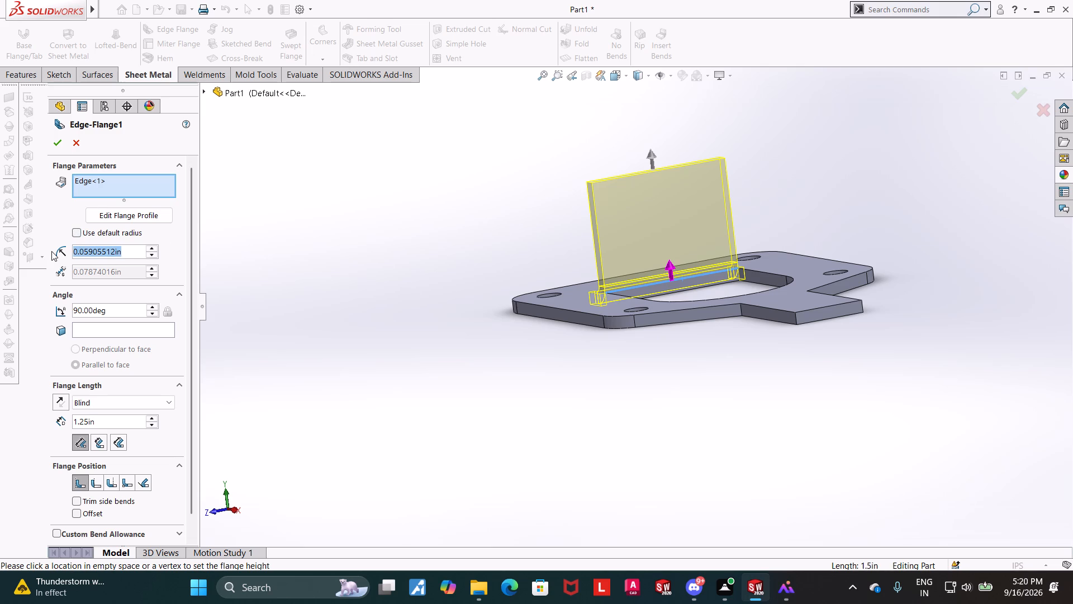
{"action": "type", "text": "0."}
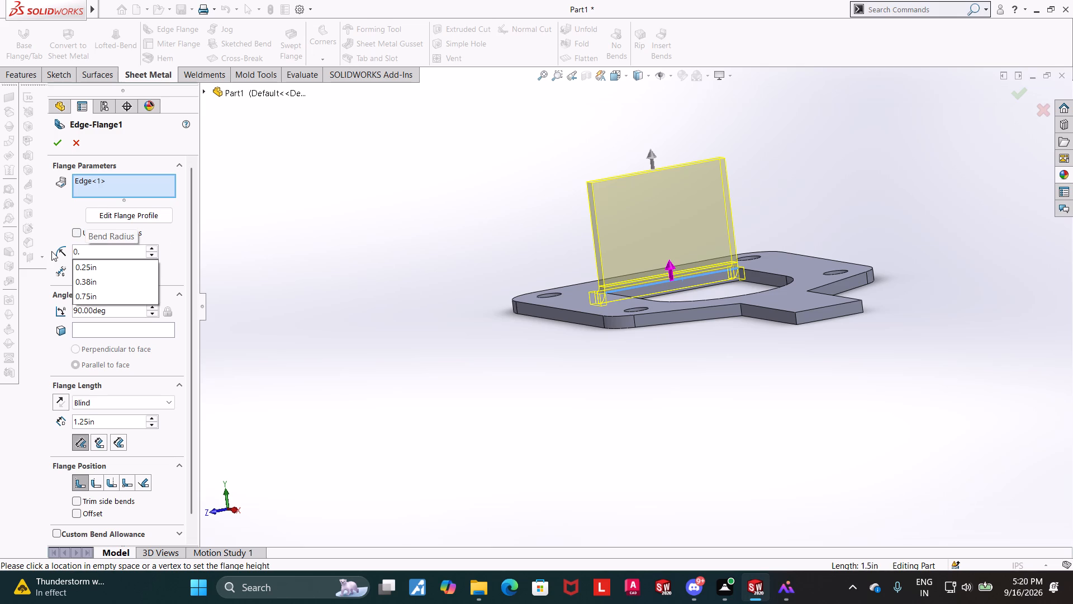
{"action": "key", "text": "5"}
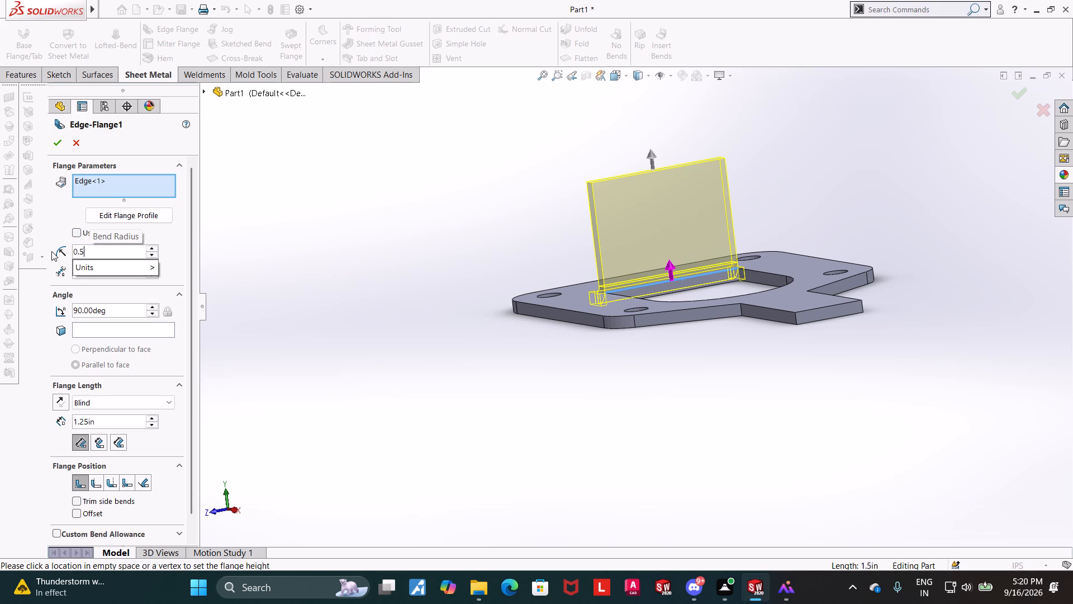
{"action": "key", "text": "Return"}
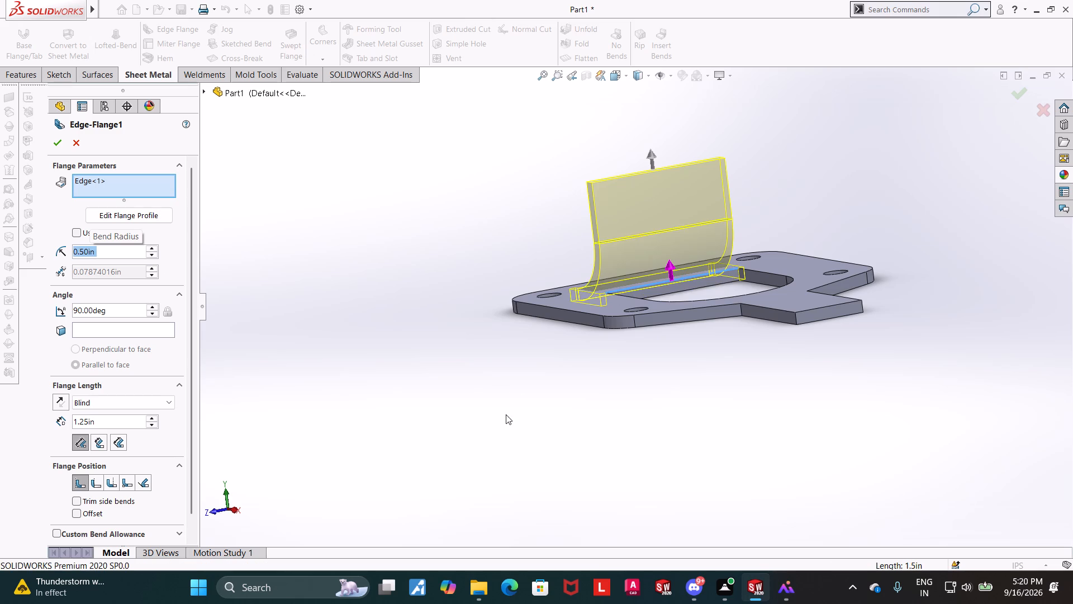
{"action": "middle_click_drag", "start_coordinate": [525, 374], "coordinate": [600, 374]}
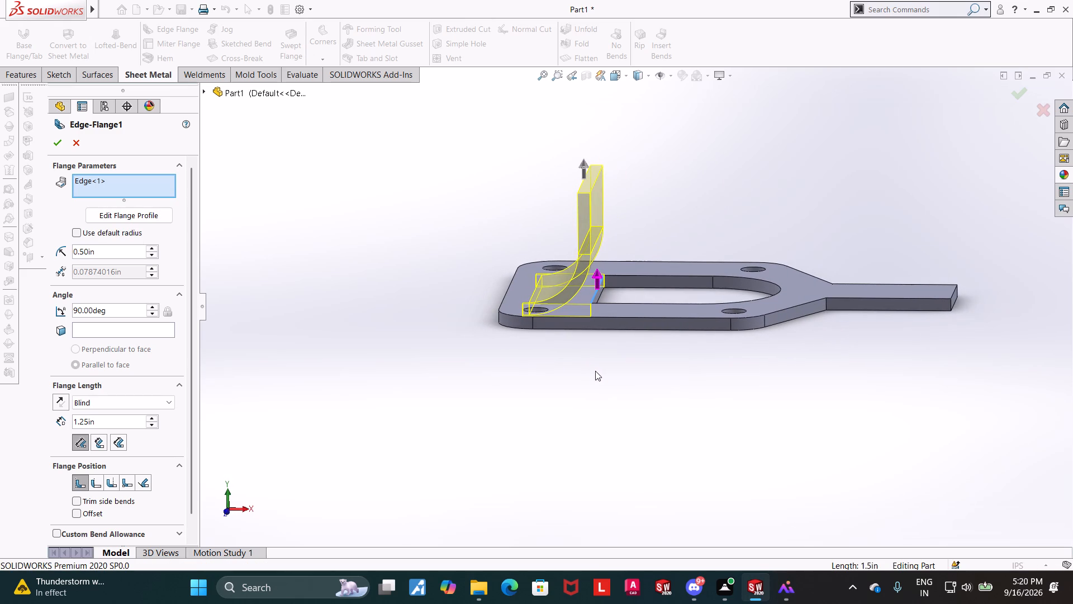
{"action": "middle_click_drag", "start_coordinate": [580, 352], "coordinate": [591, 366]}
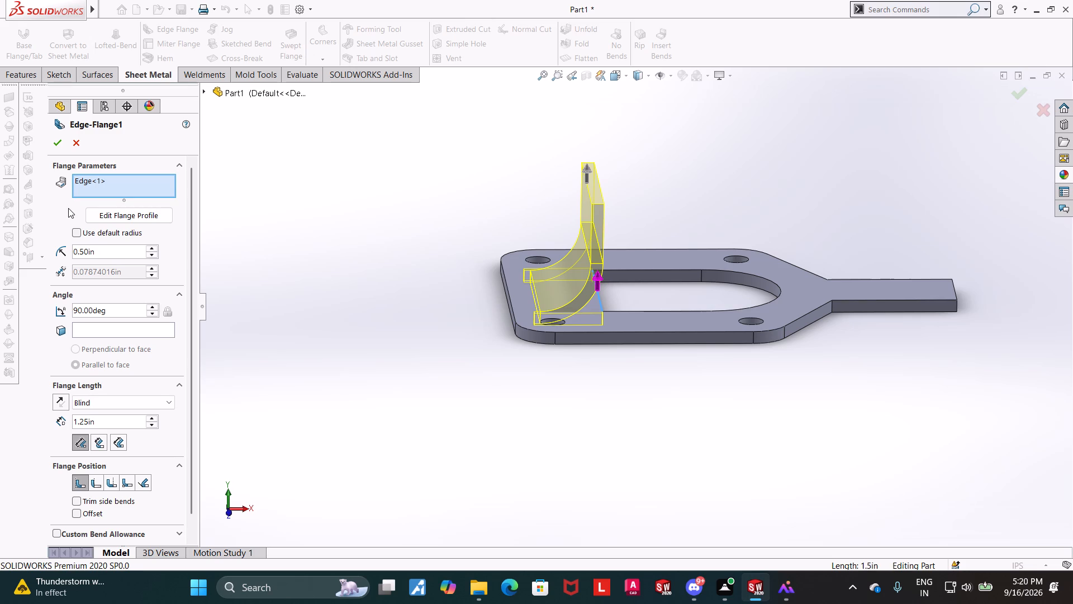
Set the edge flange's bend radius to 0.05 in.
{"action": "left_click", "coordinate": [118, 252]}
{"action": "middle_click_drag", "start_coordinate": [352, 314], "coordinate": [340, 295]}
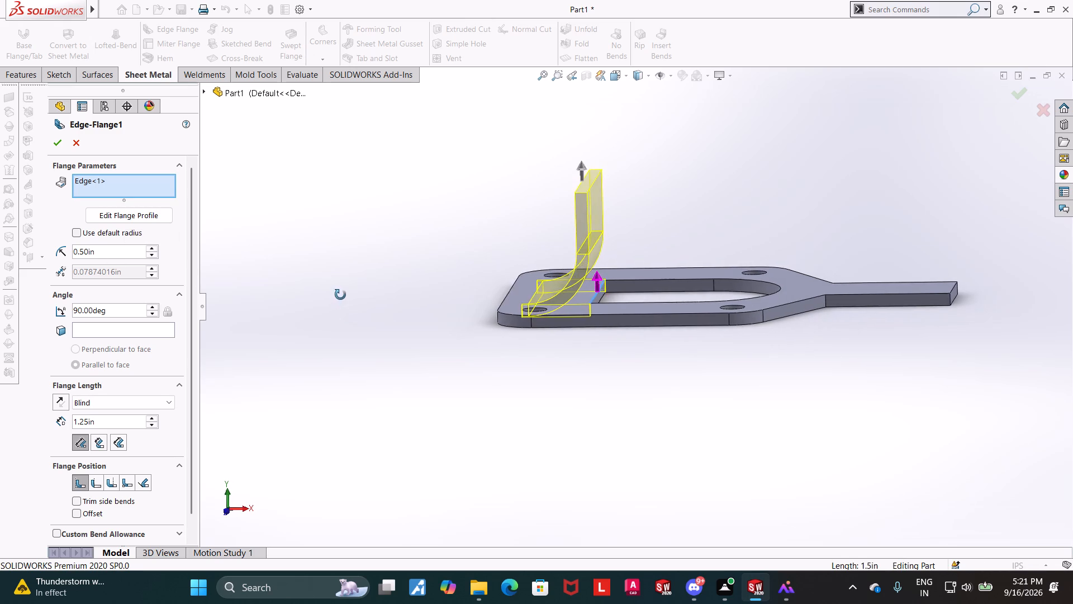
{"action": "middle_click_drag", "start_coordinate": [340, 295], "coordinate": [346, 295]}
{"action": "left_click_drag", "start_coordinate": [139, 254], "coordinate": [60, 251]}
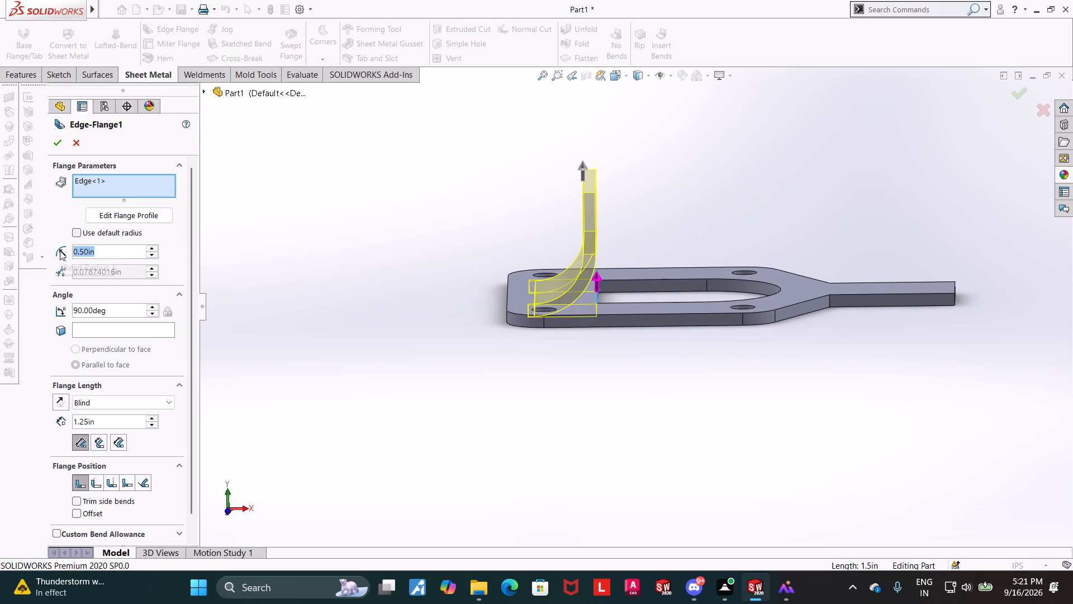
{"action": "type", "text": "0.05"}
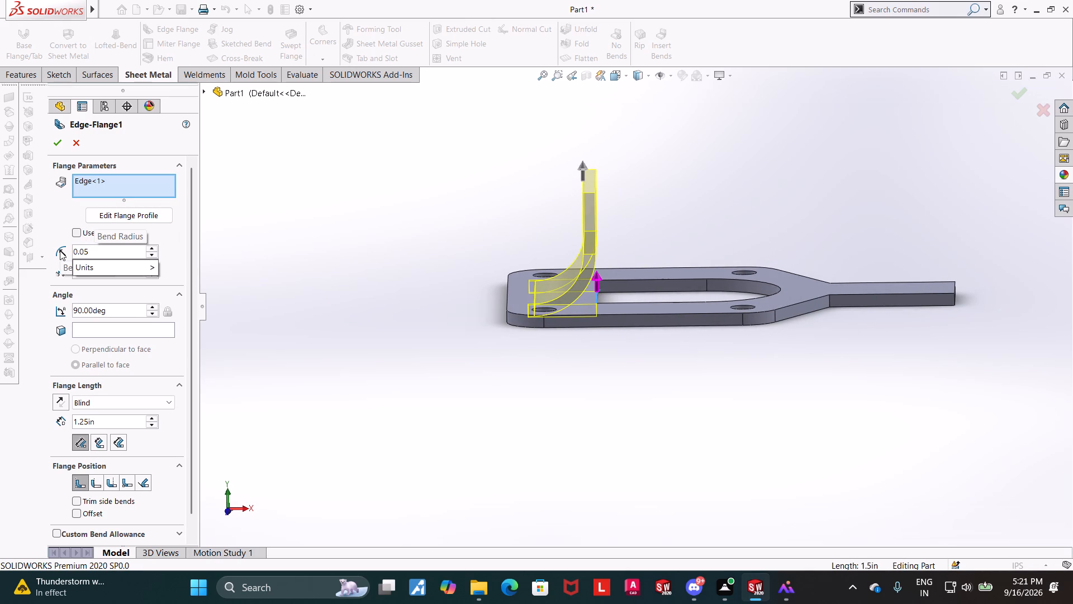
{"action": "key", "text": "Return"}
Set the edge flange's blind length to 1.3 in.
{"action": "middle_click_drag", "start_coordinate": [496, 363], "coordinate": [486, 397]}
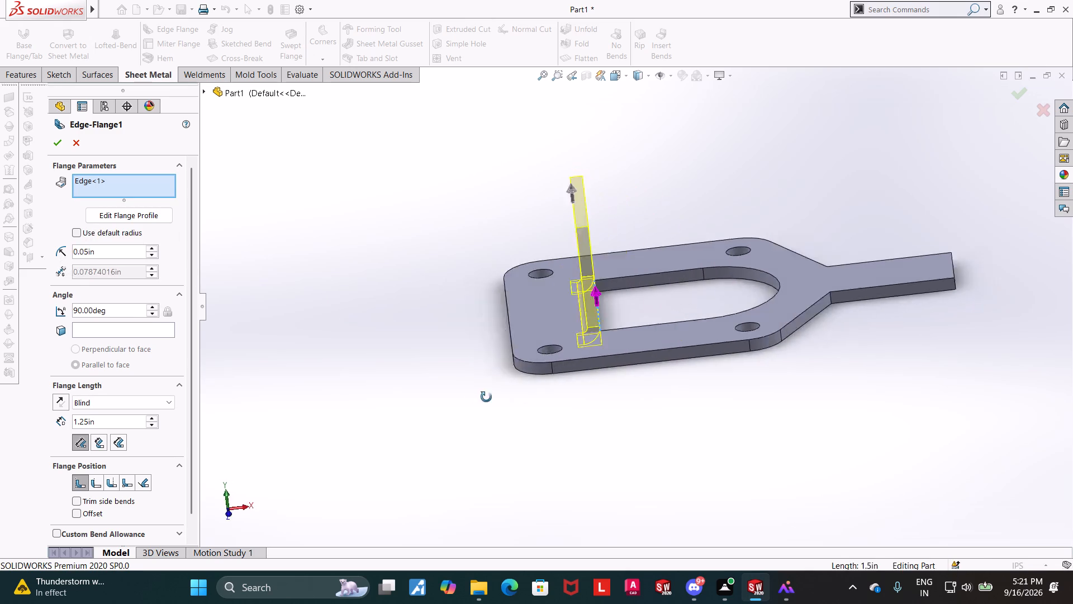
{"action": "middle_click_drag", "start_coordinate": [486, 397], "coordinate": [517, 435]}
{"action": "middle_click_drag", "start_coordinate": [502, 426], "coordinate": [509, 386]}
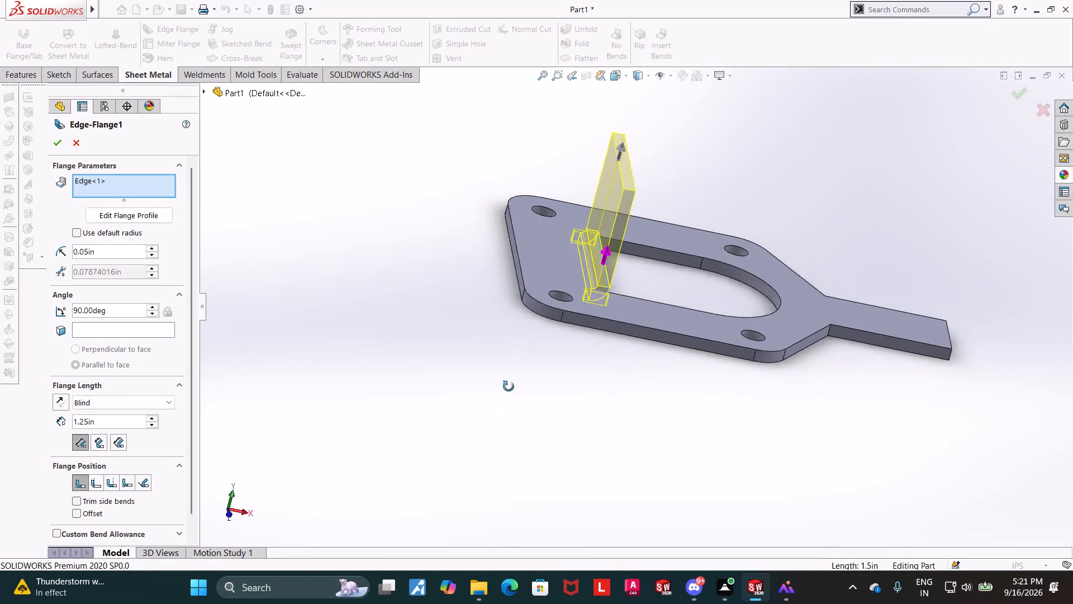
{"action": "middle_click_drag", "start_coordinate": [509, 386], "coordinate": [502, 376]}
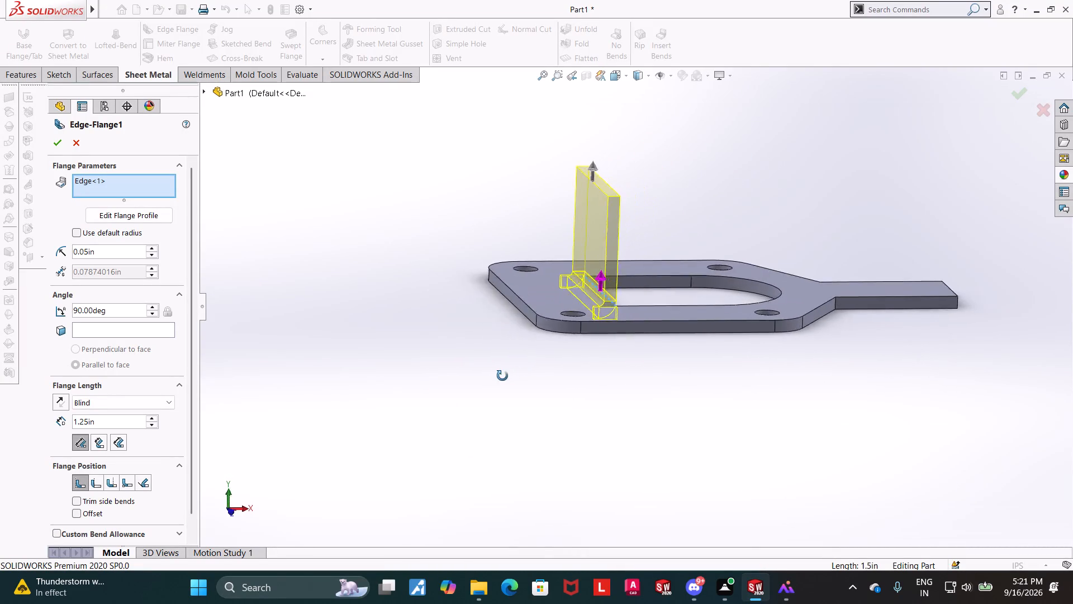
{"action": "middle_click_drag", "start_coordinate": [502, 376], "coordinate": [485, 375]}
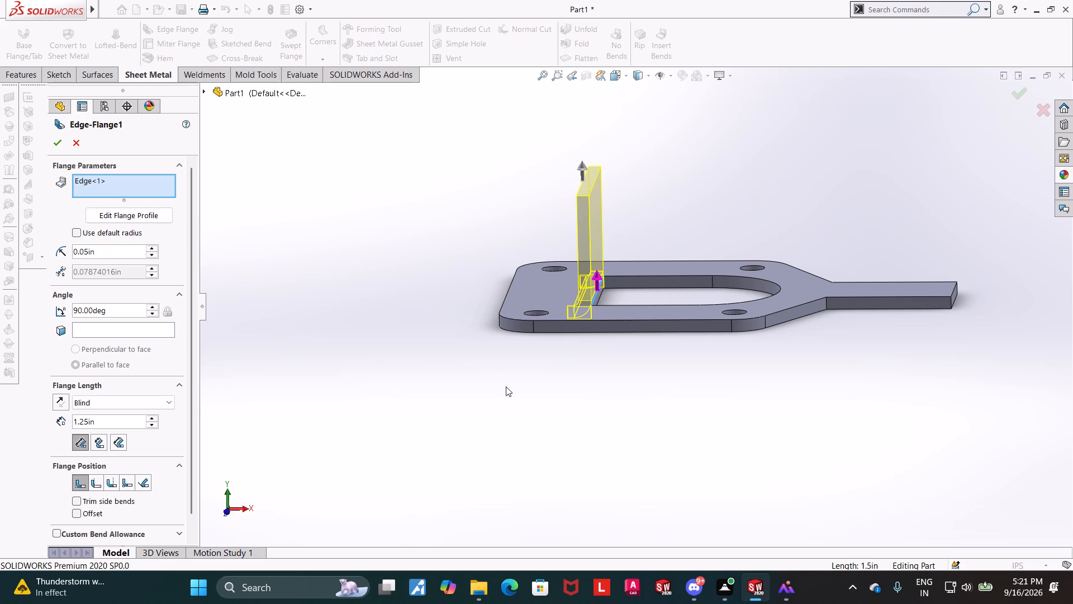
{"action": "middle_click_drag", "start_coordinate": [572, 376], "coordinate": [353, 377]}
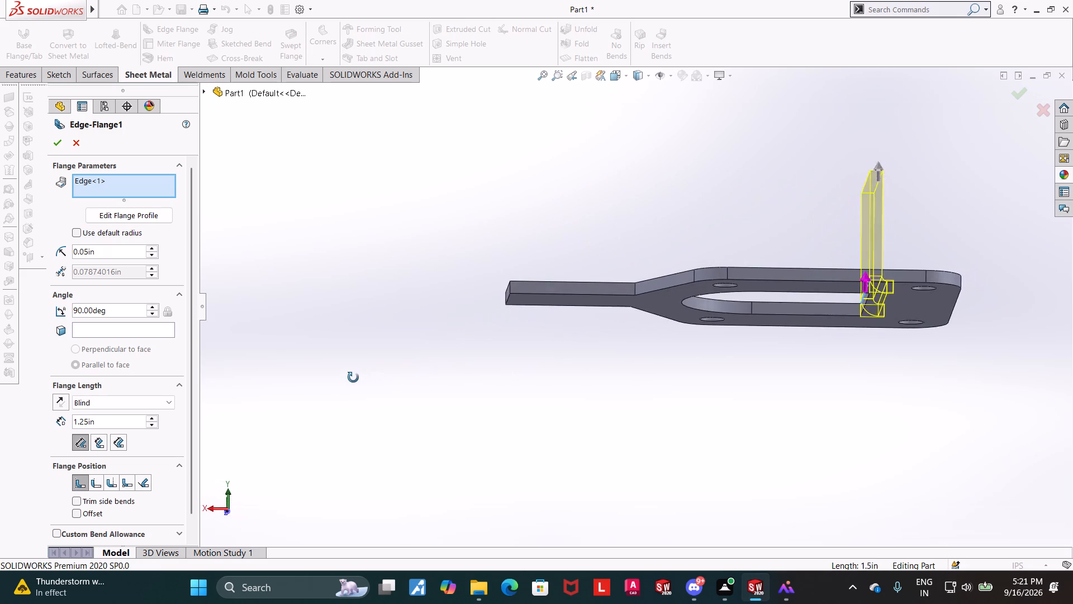
{"action": "middle_click_drag", "start_coordinate": [353, 377], "coordinate": [487, 369]}
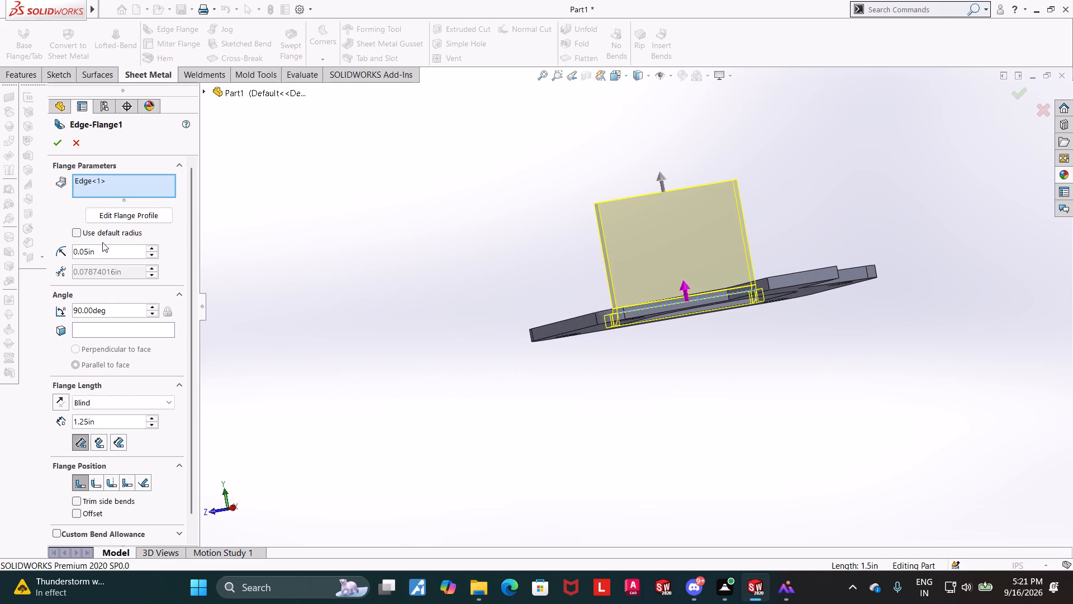
{"action": "left_click_drag", "start_coordinate": [118, 421], "coordinate": [81, 422]}
{"action": "left_click_drag", "start_coordinate": [81, 422], "coordinate": [79, 422]}
{"action": "key", "text": "3"}
{"action": "key", "text": "Return"}
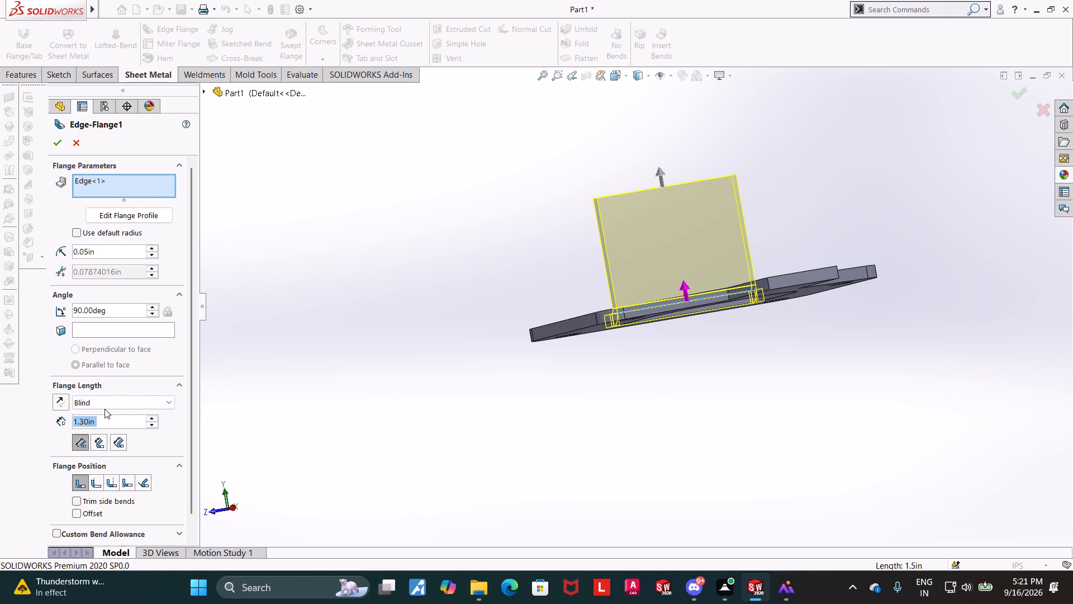
{"action": "left_click", "coordinate": [422, 410]}
Examine the edge flange preview and its bend at the cutout edge from several angles.
{"action": "middle_click_drag", "start_coordinate": [426, 407], "coordinate": [394, 407]}
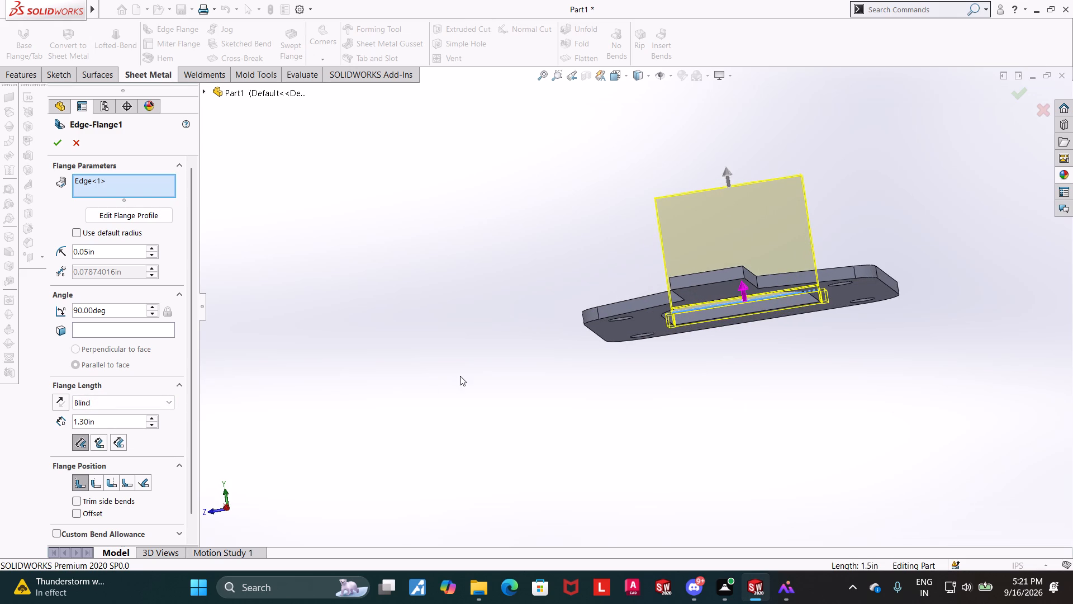
{"action": "middle_click_drag", "start_coordinate": [462, 377], "coordinate": [628, 432]}
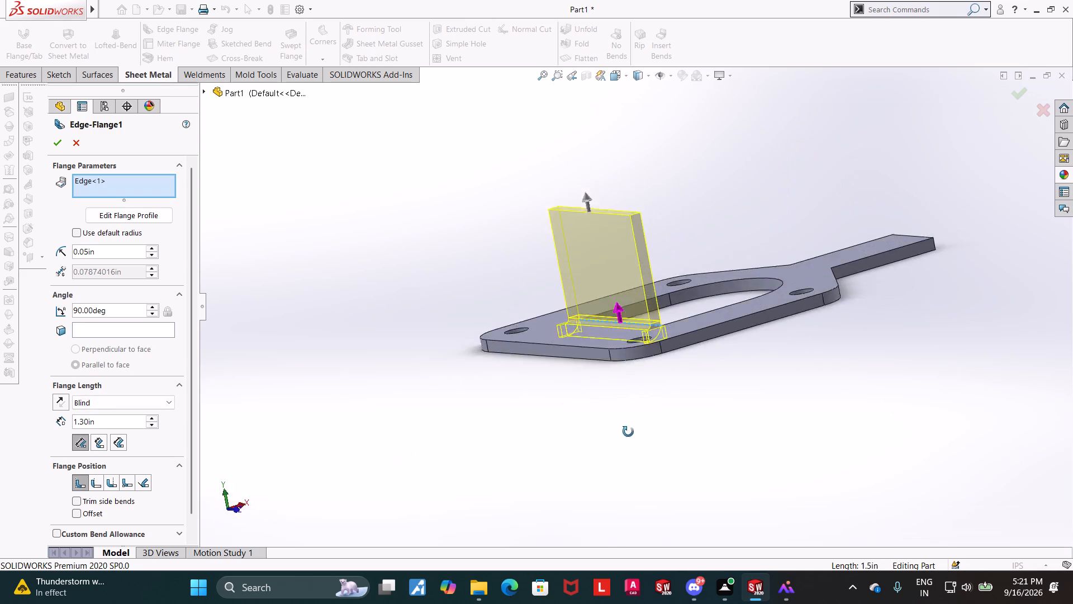
{"action": "middle_click_drag", "start_coordinate": [628, 432], "coordinate": [594, 463]}
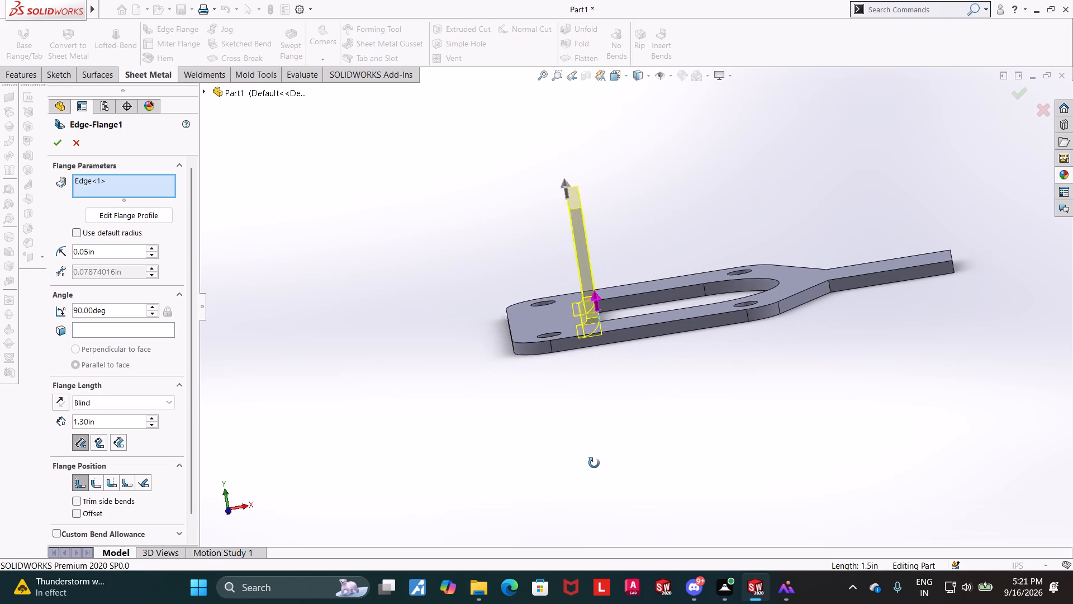
{"action": "middle_click_drag", "start_coordinate": [594, 463], "coordinate": [588, 465]}
{"action": "scroll", "coordinate": [633, 387], "scroll_direction": "down", "scroll_amount": 4}
{"action": "middle_click_drag", "start_coordinate": [642, 389], "coordinate": [663, 398]}
{"action": "scroll", "coordinate": [664, 397], "scroll_direction": "up", "scroll_amount": 3}
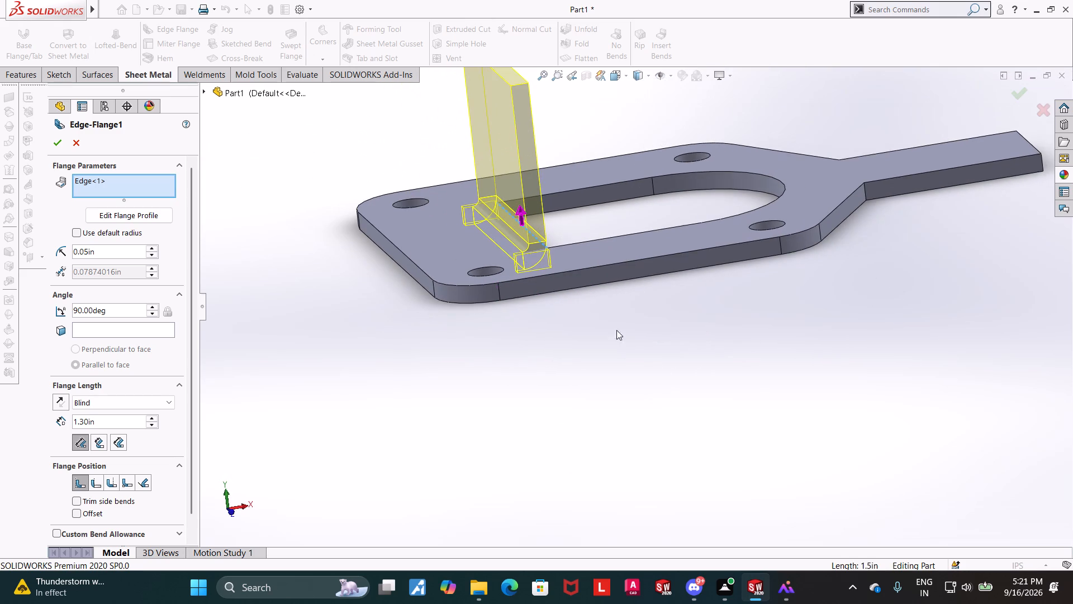
{"action": "scroll", "coordinate": [607, 311], "scroll_direction": "down", "scroll_amount": 1}
{"action": "scroll", "coordinate": [604, 292], "scroll_direction": "up", "scroll_amount": 2}
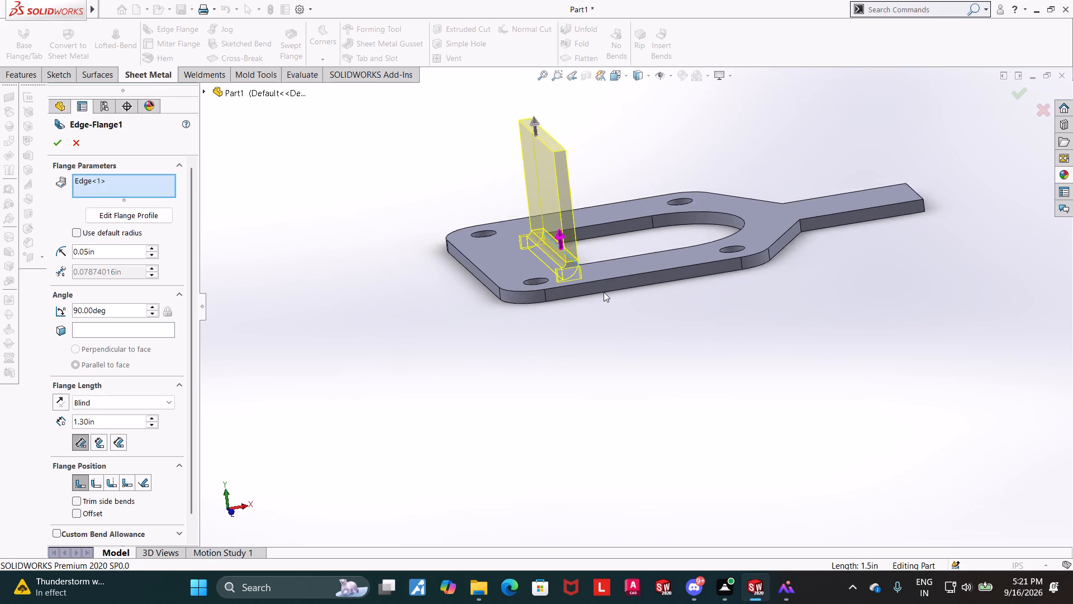
{"action": "scroll", "coordinate": [604, 292], "scroll_direction": "up", "scroll_amount": 1}
{"action": "scroll", "coordinate": [673, 153], "scroll_direction": "down", "scroll_amount": 2}
{"action": "middle_click_drag", "start_coordinate": [673, 152], "coordinate": [666, 181]}
{"action": "middle_click_drag", "start_coordinate": [629, 139], "coordinate": [539, 225]}
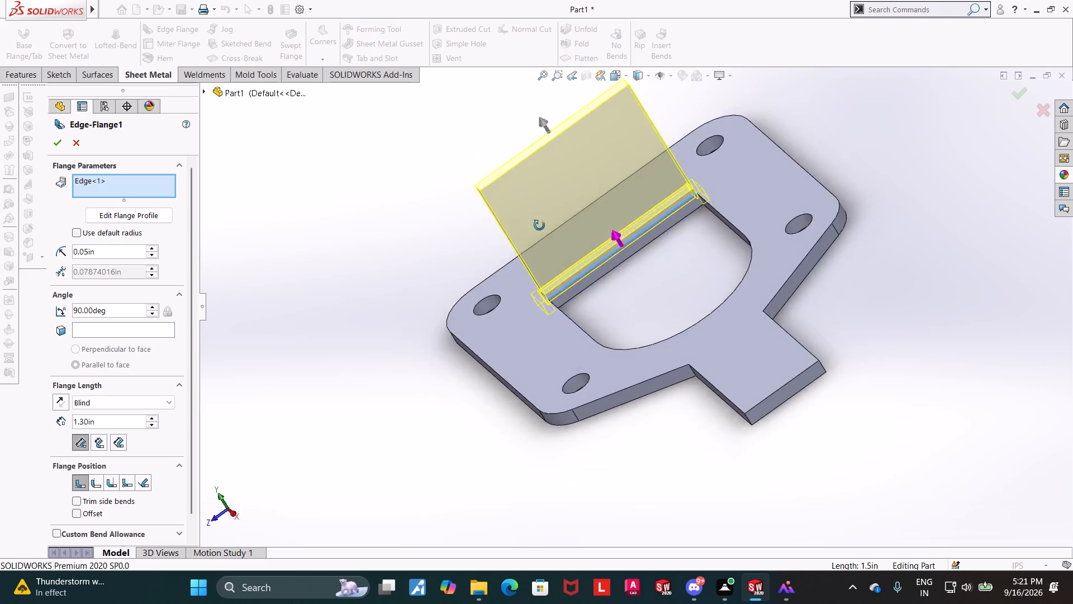
{"action": "middle_click_drag", "start_coordinate": [539, 225], "coordinate": [587, 188]}
{"action": "left_click", "coordinate": [616, 74]}
{"action": "left_click", "coordinate": [582, 349]}
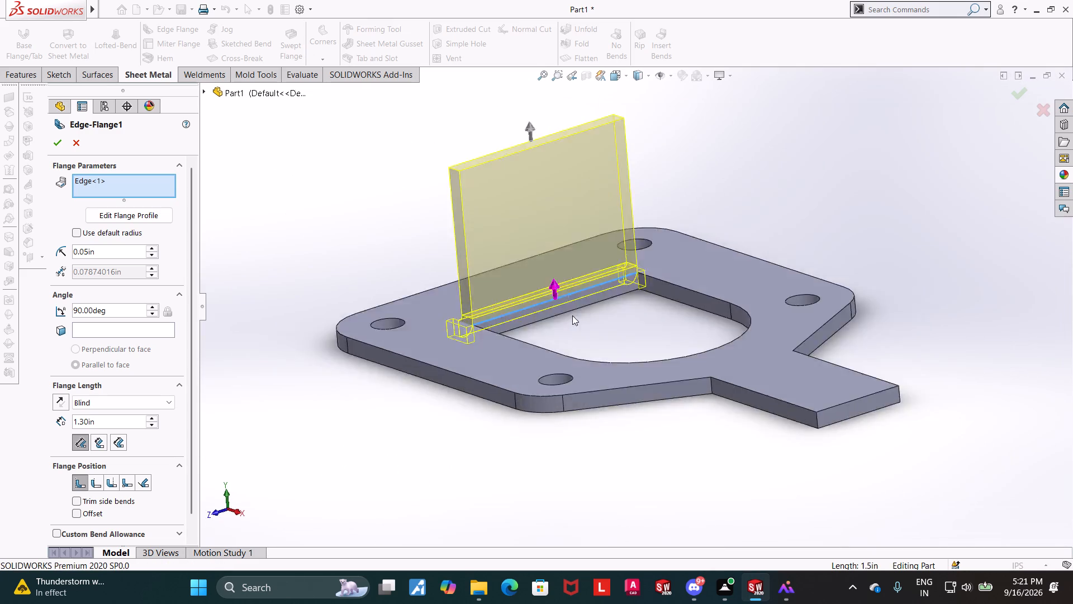
{"action": "scroll", "coordinate": [724, 198], "scroll_direction": "down", "scroll_amount": 2}
Open the edge flange's profile sketch for editing and trim away its top horizontal line.
{"action": "left_click", "coordinate": [131, 216]}
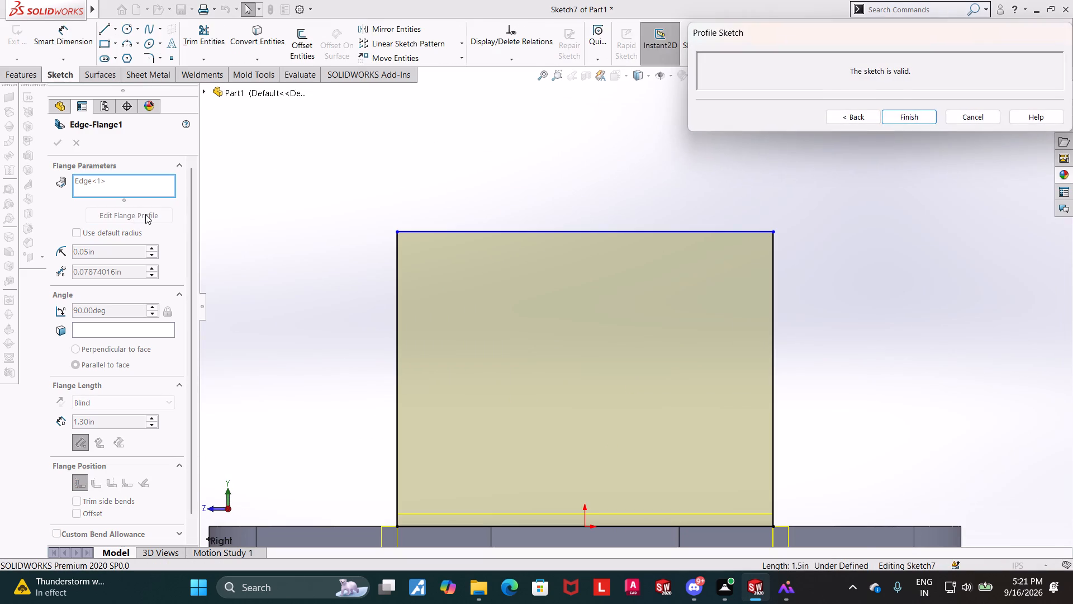
{"action": "left_click", "coordinate": [197, 36]}
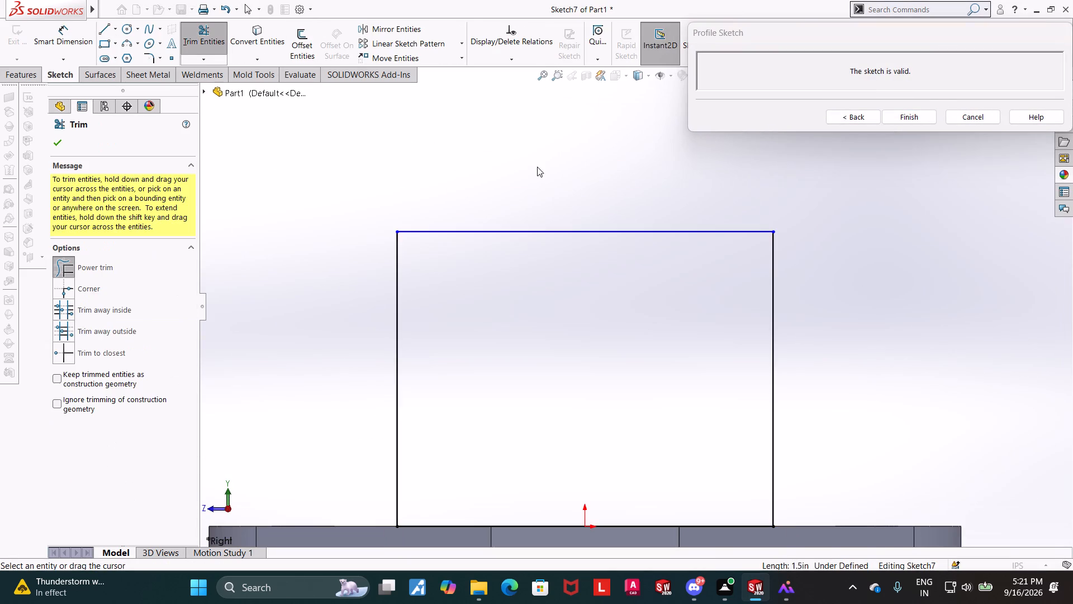
{"action": "left_click_drag", "start_coordinate": [543, 168], "coordinate": [536, 284]}
{"action": "scroll", "coordinate": [562, 259], "scroll_direction": "up", "scroll_amount": 3}
{"action": "scroll", "coordinate": [641, 163], "scroll_direction": "down", "scroll_amount": 3}
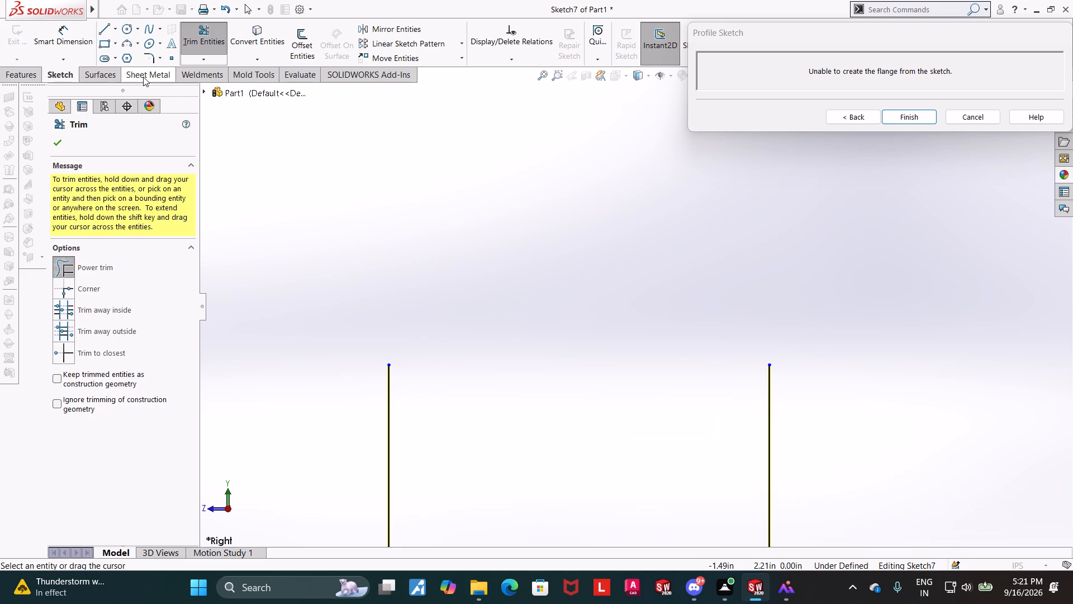
Close the top of the flange profile with a three-point semicircular arc of 0.75 in radius, tangent to both vertical sides.
{"action": "left_click", "coordinate": [128, 43]}
{"action": "left_click", "coordinate": [391, 365]}
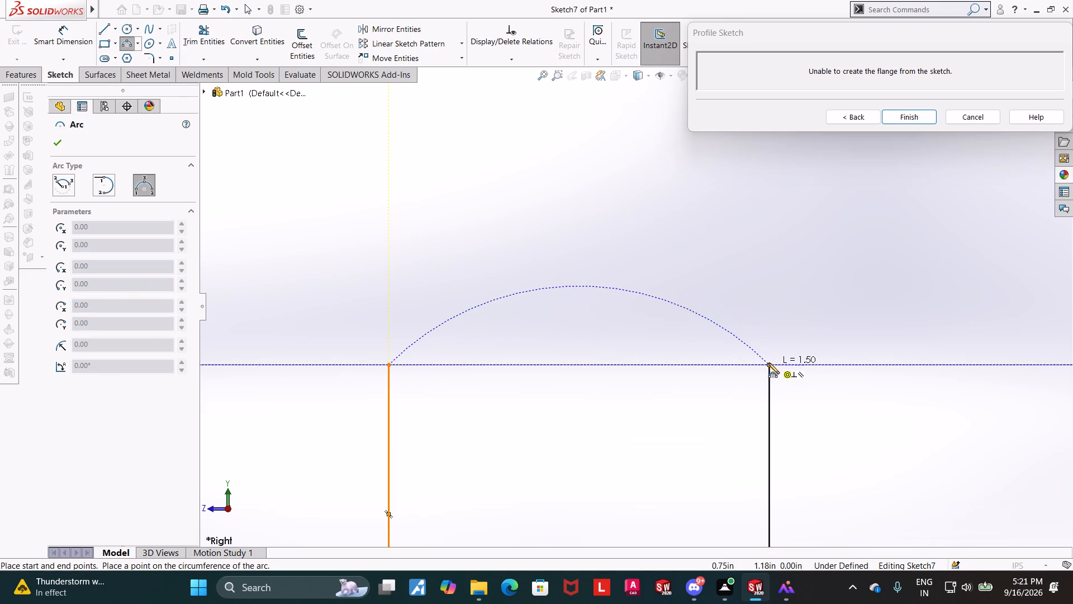
{"action": "left_click", "coordinate": [768, 363]}
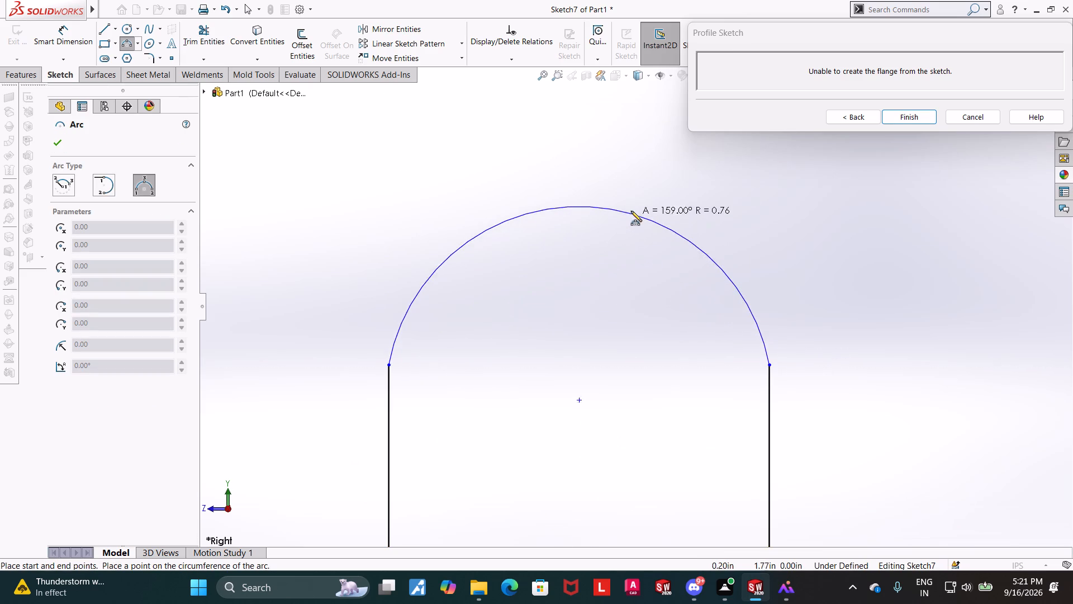
{"action": "left_click", "coordinate": [633, 181]}
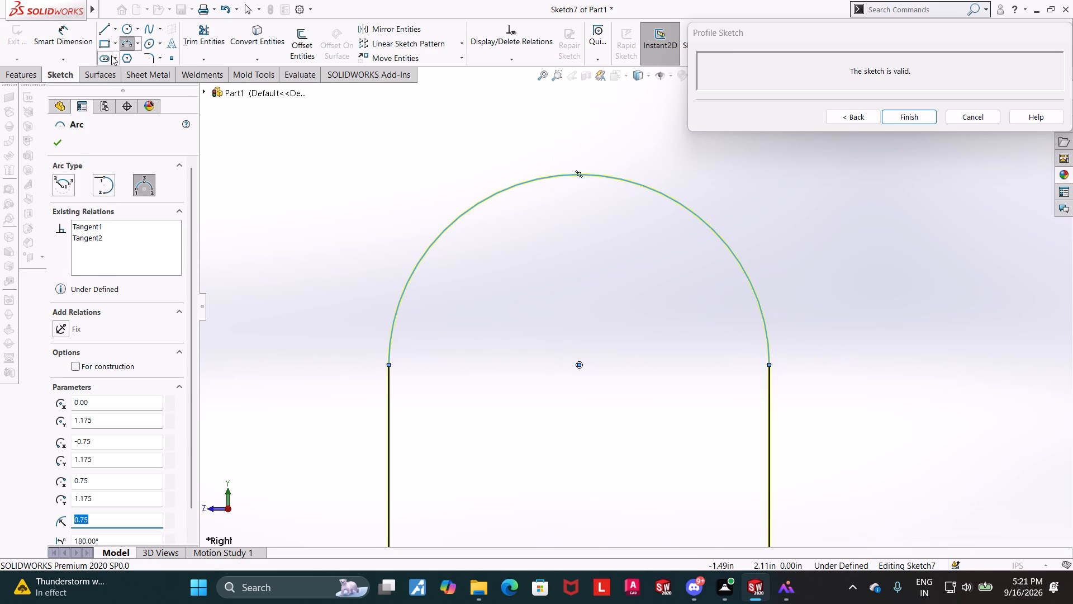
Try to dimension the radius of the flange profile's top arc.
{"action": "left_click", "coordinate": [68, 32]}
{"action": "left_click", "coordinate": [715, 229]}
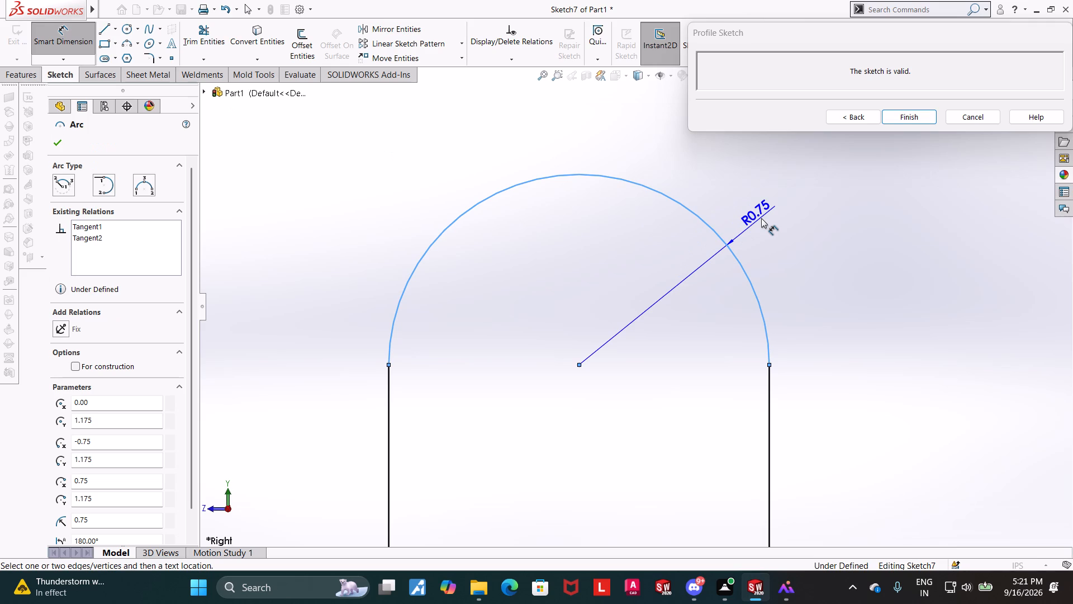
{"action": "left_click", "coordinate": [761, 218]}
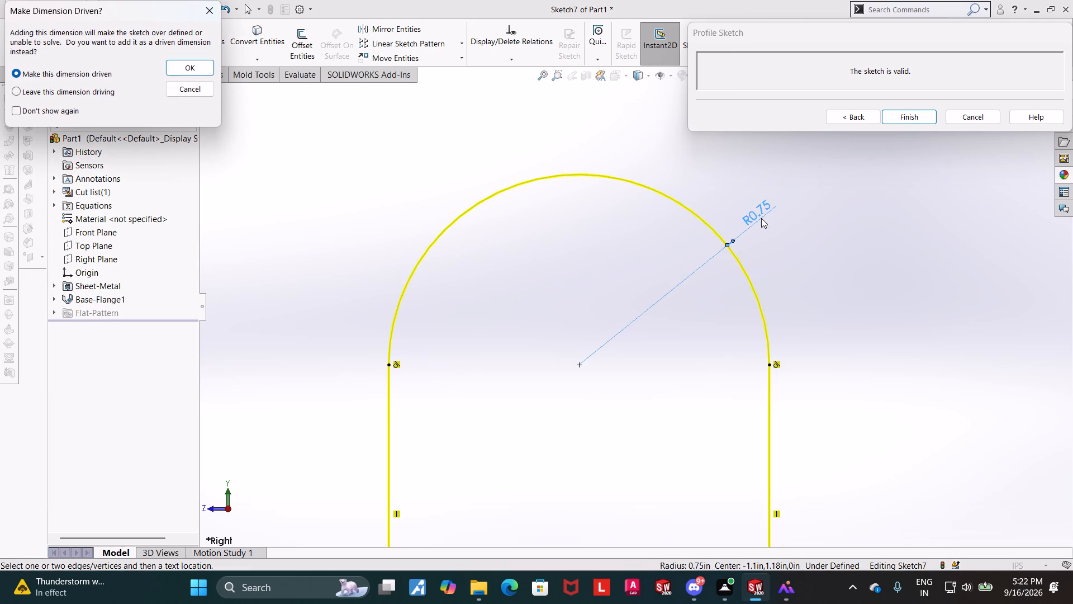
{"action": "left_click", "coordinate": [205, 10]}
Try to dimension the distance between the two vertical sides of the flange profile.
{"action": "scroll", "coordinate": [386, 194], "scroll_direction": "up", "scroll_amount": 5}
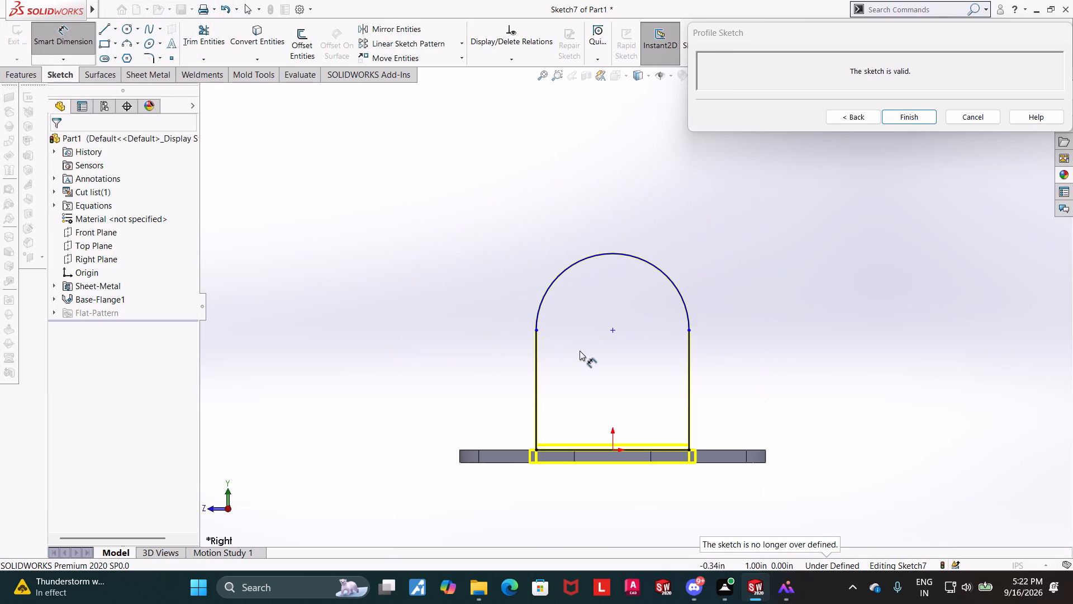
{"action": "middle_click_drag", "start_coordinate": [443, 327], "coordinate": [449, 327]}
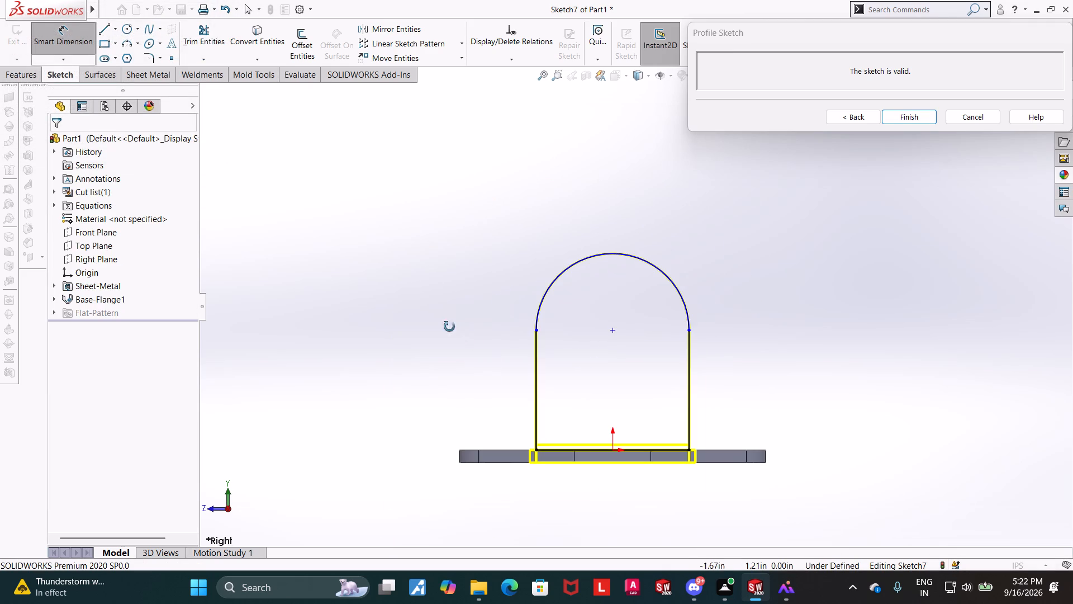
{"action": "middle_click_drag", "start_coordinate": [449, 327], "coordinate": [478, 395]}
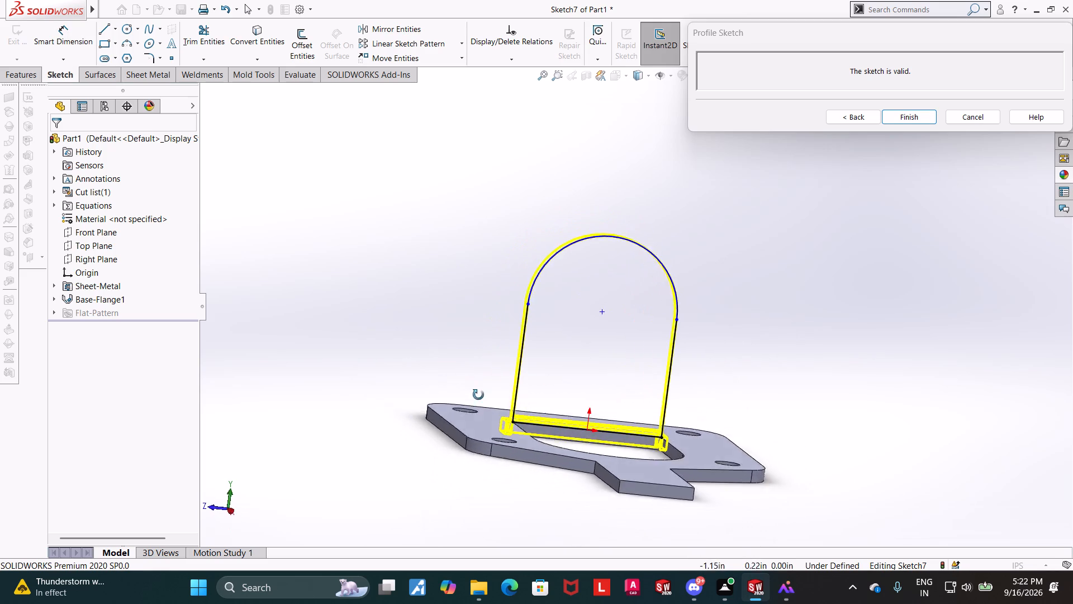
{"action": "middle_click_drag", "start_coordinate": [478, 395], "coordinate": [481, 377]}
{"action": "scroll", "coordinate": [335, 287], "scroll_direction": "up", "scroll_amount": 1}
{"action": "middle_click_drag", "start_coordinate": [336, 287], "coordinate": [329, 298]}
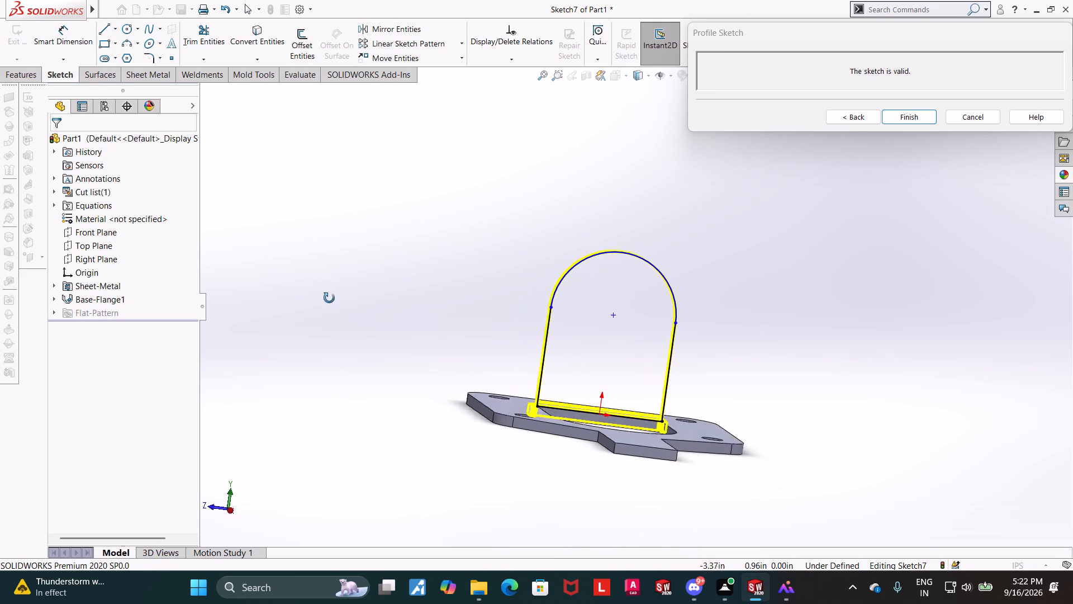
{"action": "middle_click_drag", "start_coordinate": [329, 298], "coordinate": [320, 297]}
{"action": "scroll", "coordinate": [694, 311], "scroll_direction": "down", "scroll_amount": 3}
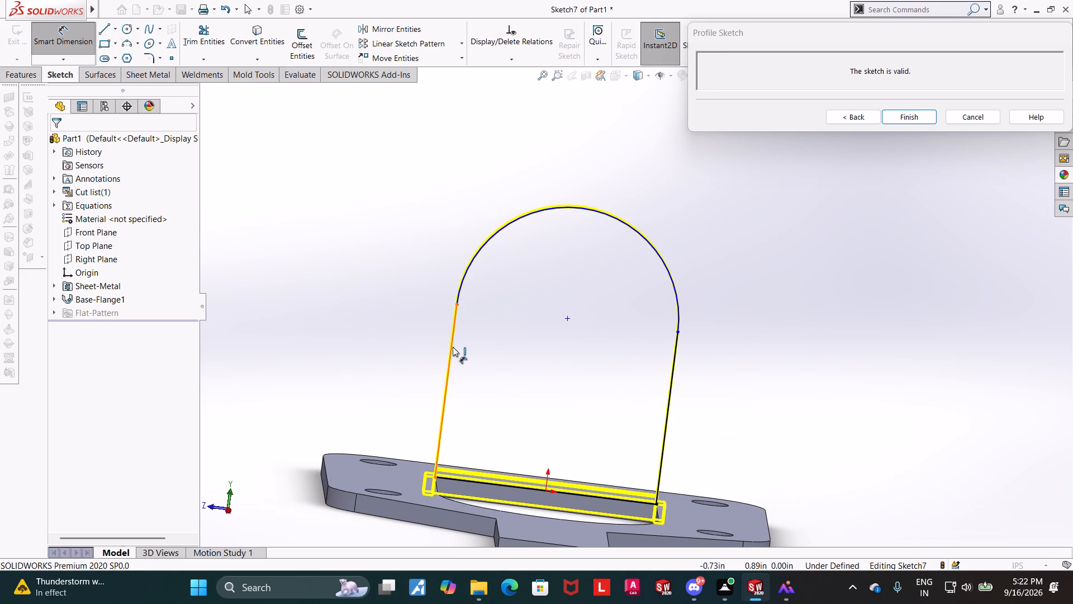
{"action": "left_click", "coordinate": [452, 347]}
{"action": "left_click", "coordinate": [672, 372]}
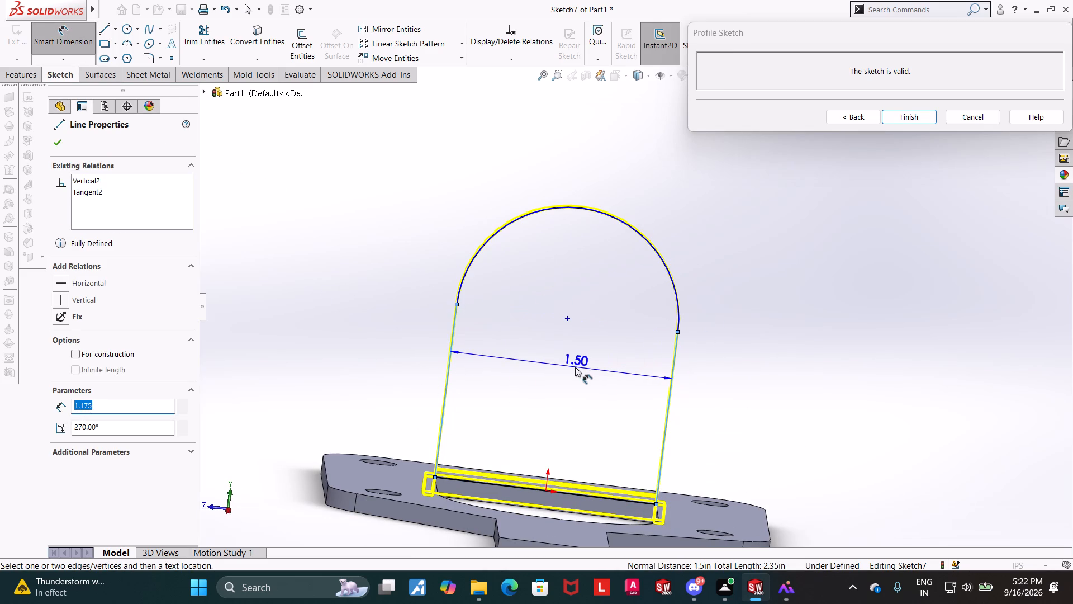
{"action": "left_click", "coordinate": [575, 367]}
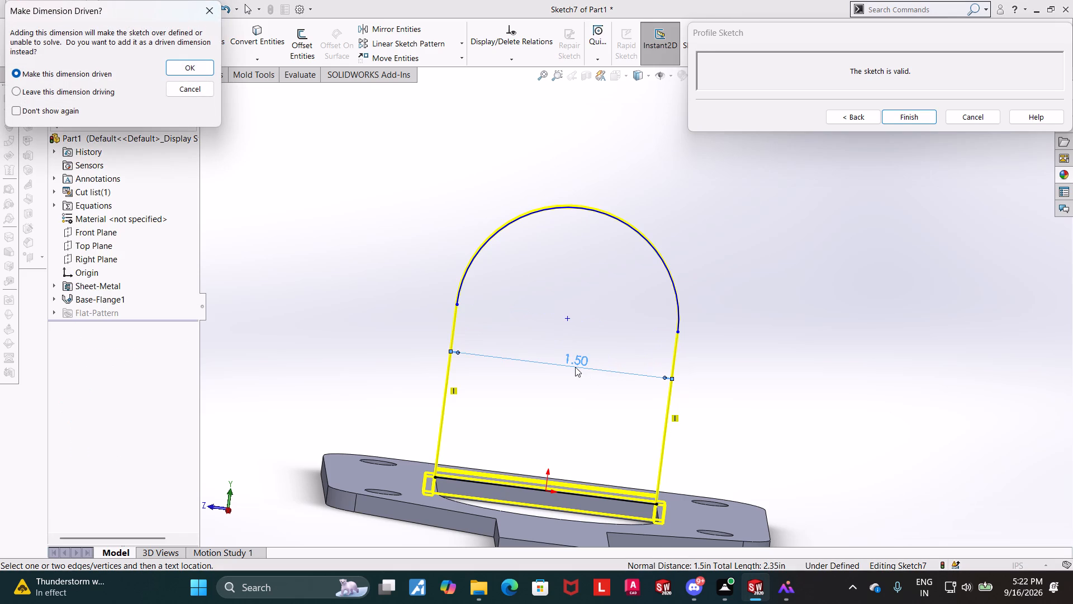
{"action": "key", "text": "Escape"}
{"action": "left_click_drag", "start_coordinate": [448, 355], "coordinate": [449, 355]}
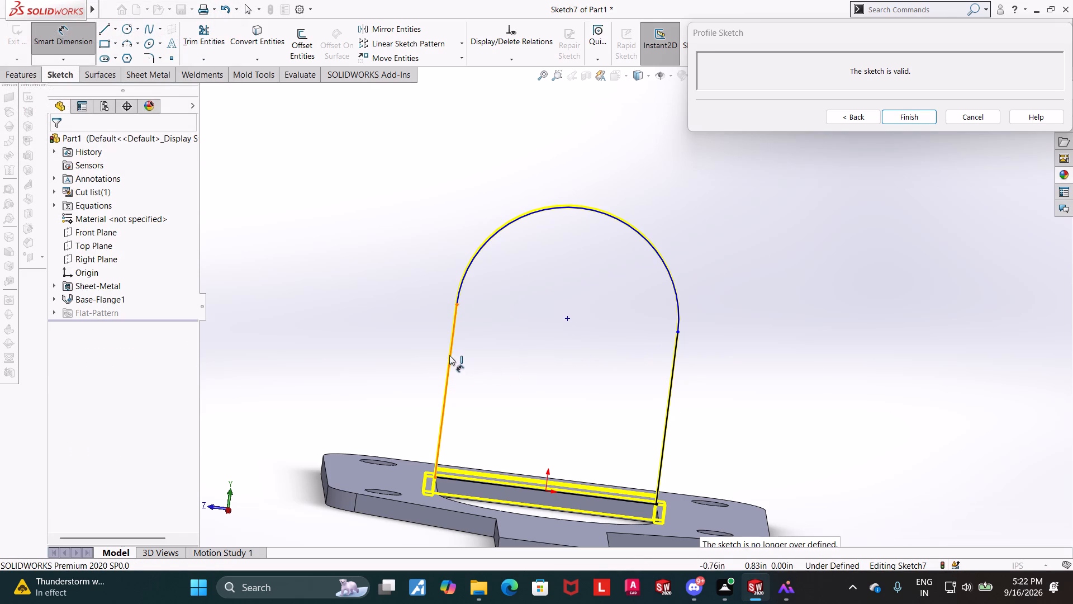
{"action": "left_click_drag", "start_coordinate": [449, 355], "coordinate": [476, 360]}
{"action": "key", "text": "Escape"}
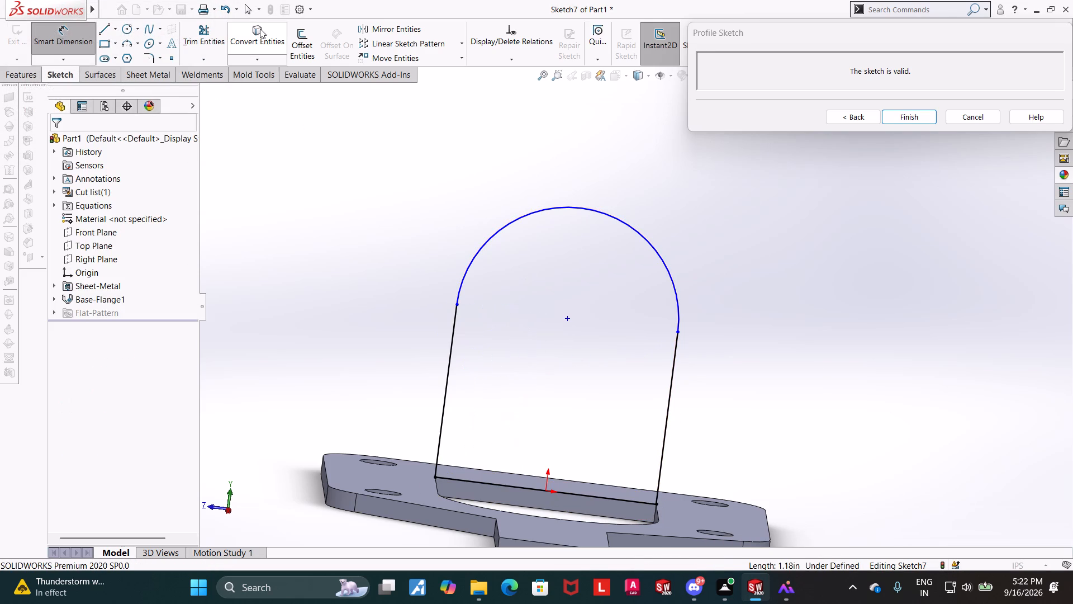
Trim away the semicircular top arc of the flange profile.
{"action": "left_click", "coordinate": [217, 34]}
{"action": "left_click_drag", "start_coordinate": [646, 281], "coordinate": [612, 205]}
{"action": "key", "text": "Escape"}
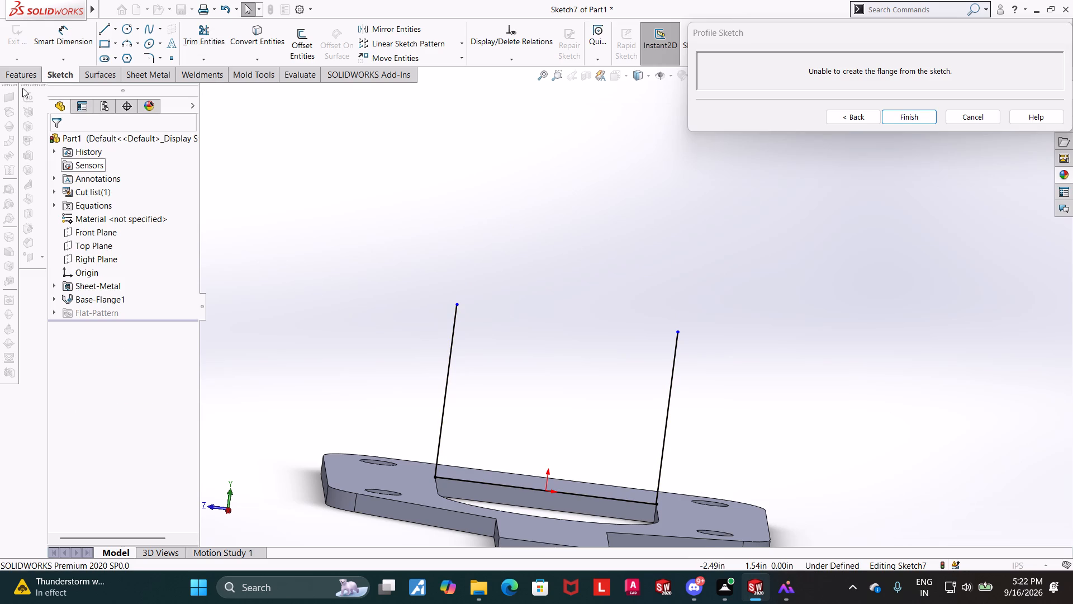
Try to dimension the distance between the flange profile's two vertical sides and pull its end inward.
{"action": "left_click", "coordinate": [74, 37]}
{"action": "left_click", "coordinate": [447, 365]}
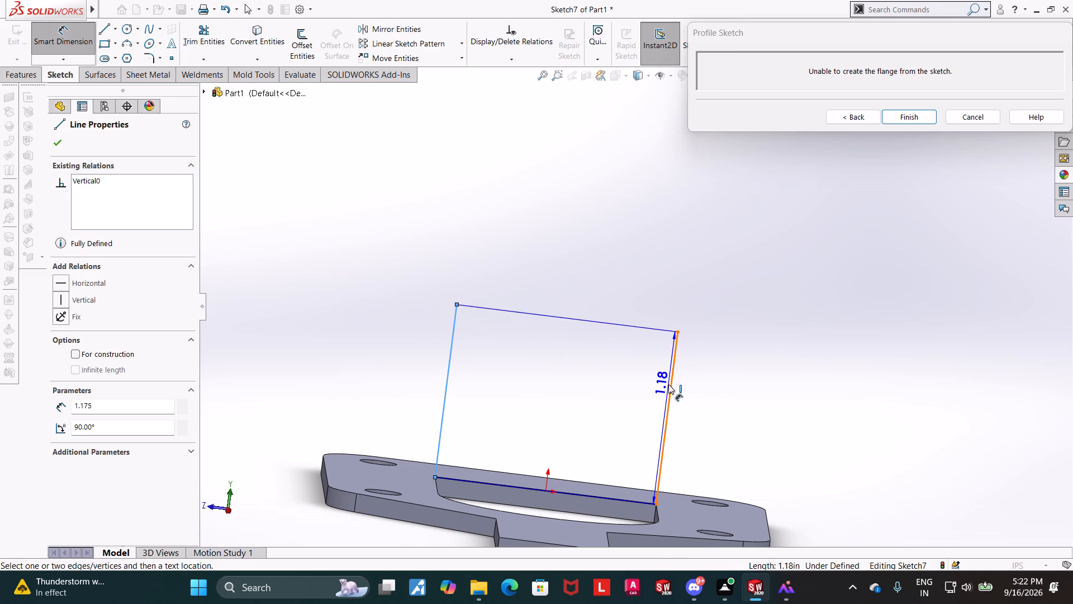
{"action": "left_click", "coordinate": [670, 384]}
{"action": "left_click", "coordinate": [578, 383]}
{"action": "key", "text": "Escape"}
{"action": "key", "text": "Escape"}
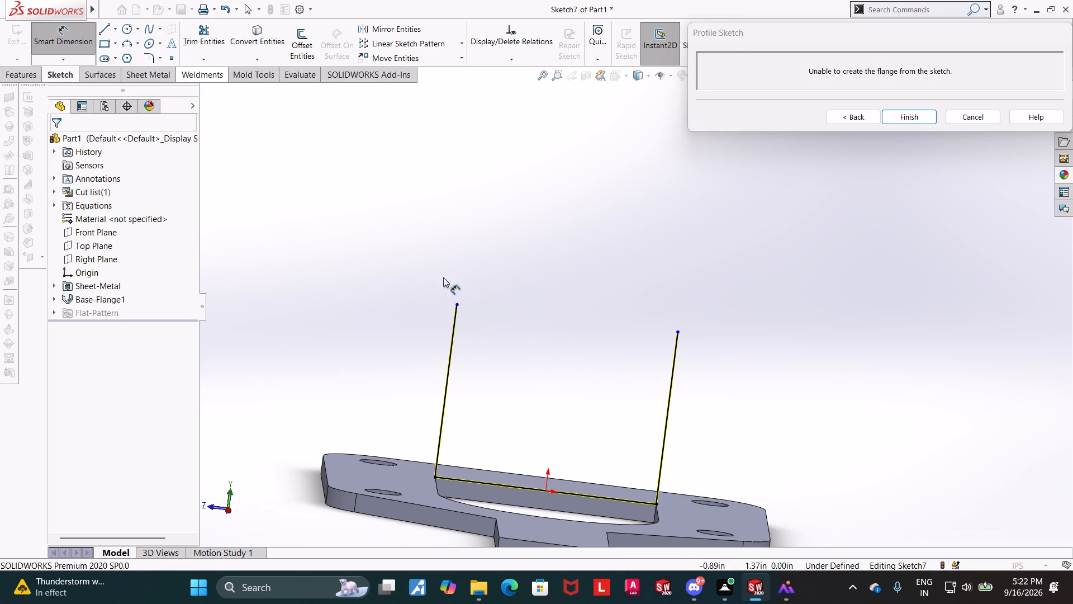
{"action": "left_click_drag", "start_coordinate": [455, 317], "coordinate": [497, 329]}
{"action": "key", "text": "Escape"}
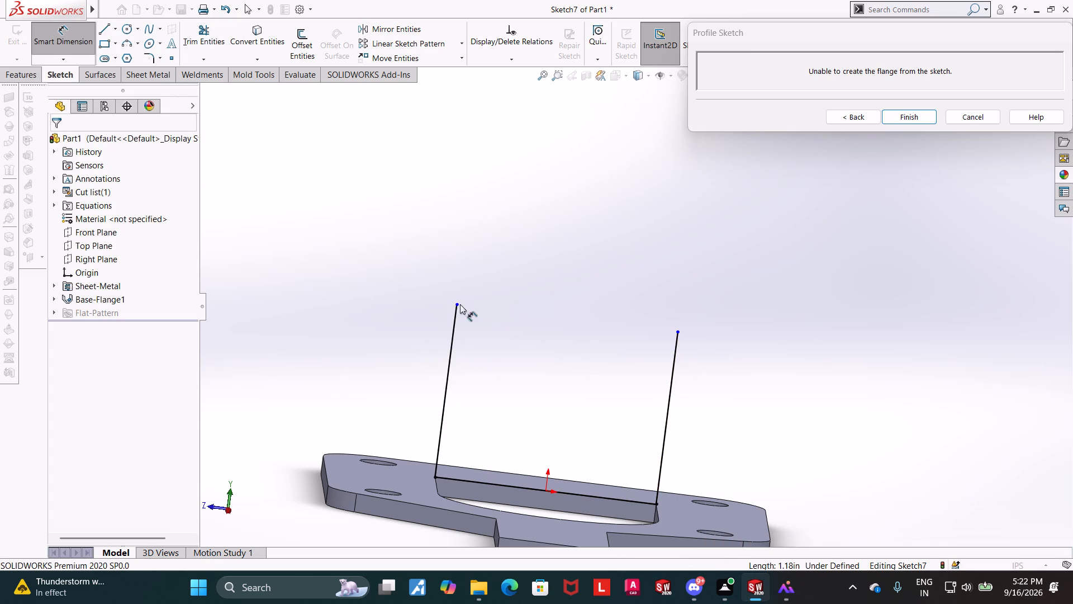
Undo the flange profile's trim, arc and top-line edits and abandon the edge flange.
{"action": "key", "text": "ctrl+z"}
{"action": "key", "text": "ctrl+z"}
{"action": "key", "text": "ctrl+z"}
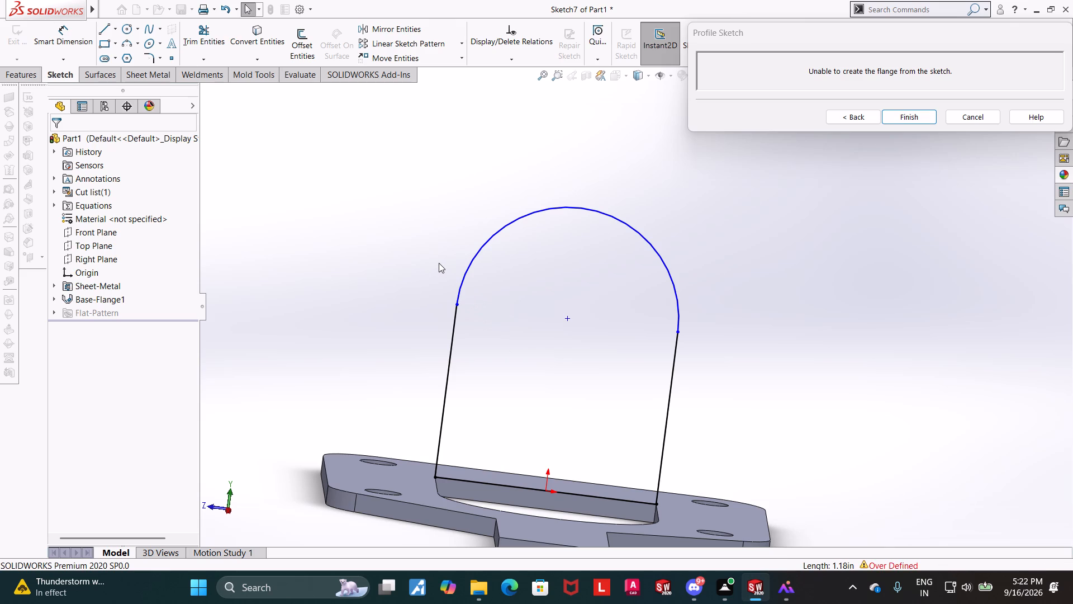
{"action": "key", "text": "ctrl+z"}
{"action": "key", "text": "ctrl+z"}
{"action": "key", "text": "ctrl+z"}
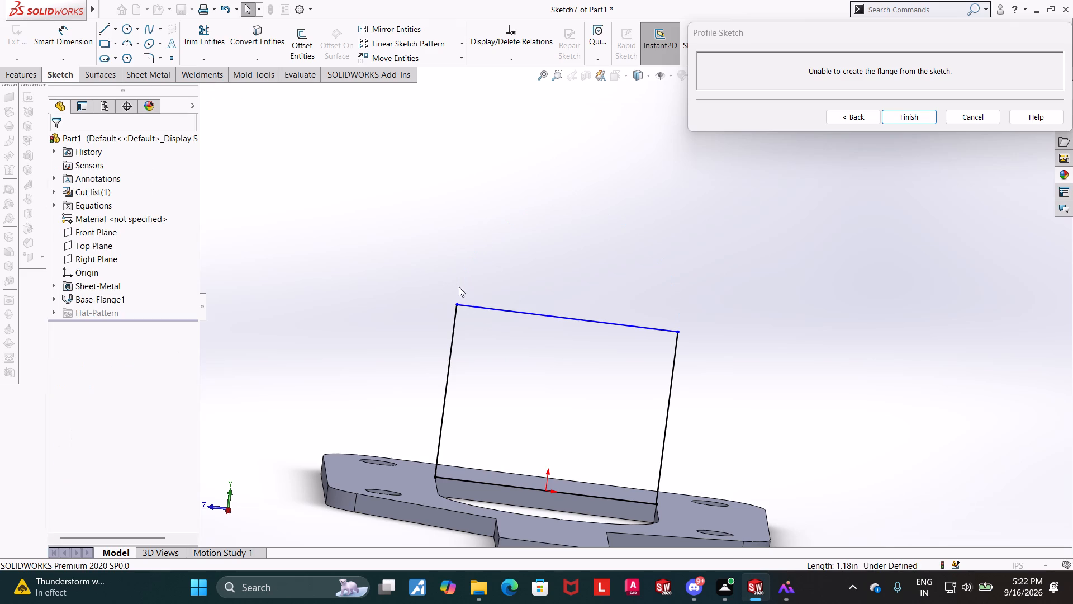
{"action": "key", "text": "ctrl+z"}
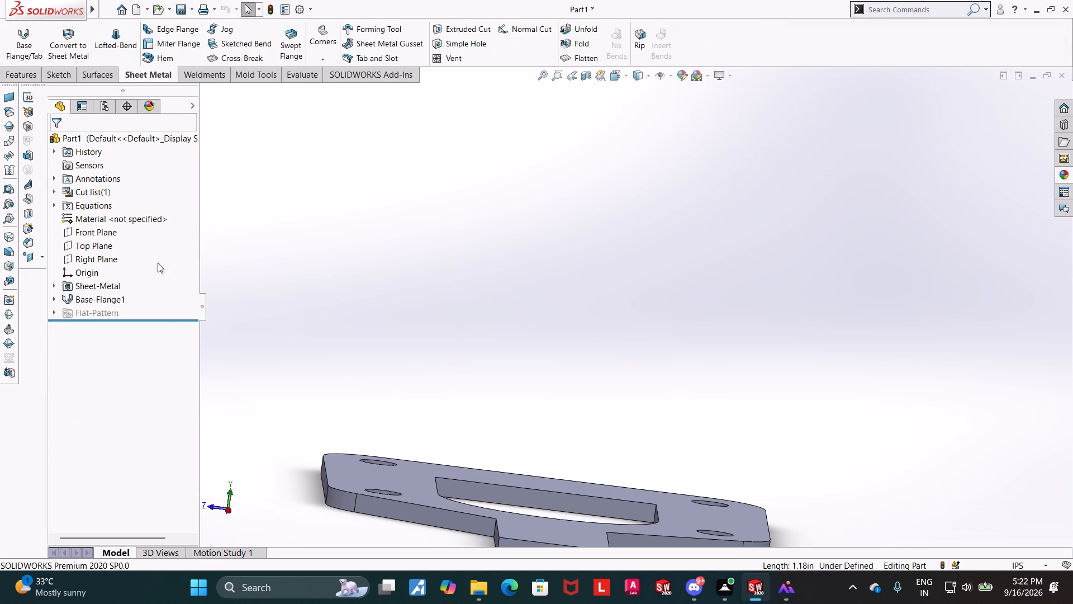
Start an edge flange on the upper straight edge of the D-shaped cutout with a blind length of 1.3 in.
{"action": "middle_click_drag", "start_coordinate": [584, 408], "coordinate": [606, 446]}
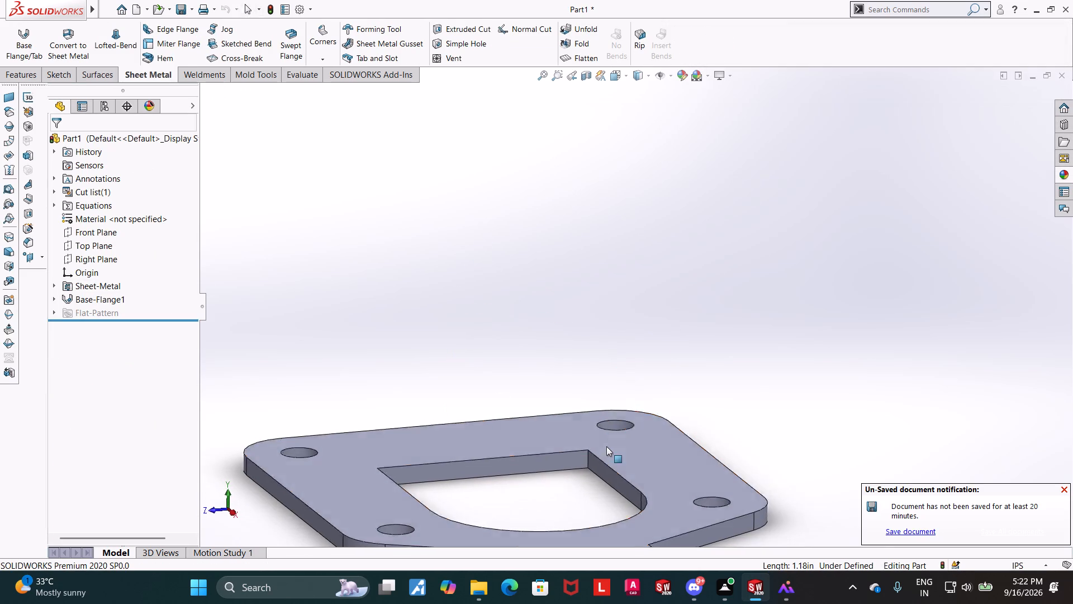
{"action": "middle_click_drag", "start_coordinate": [606, 446], "coordinate": [606, 446]}
{"action": "left_click", "coordinate": [177, 25]}
{"action": "left_click", "coordinate": [509, 454]}
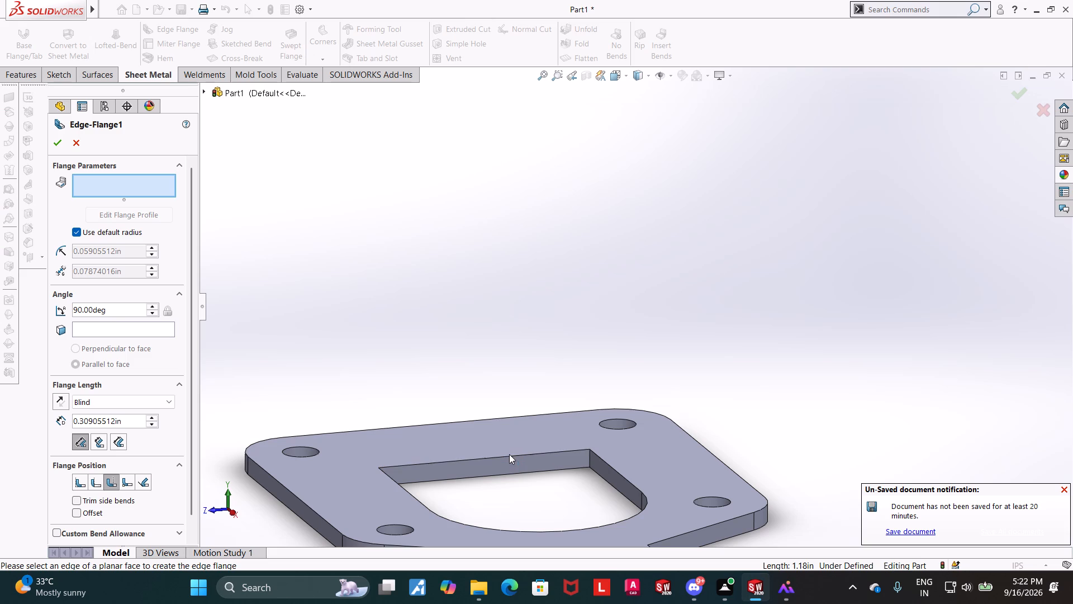
{"action": "left_click", "coordinate": [486, 459]}
{"action": "left_click", "coordinate": [474, 244]}
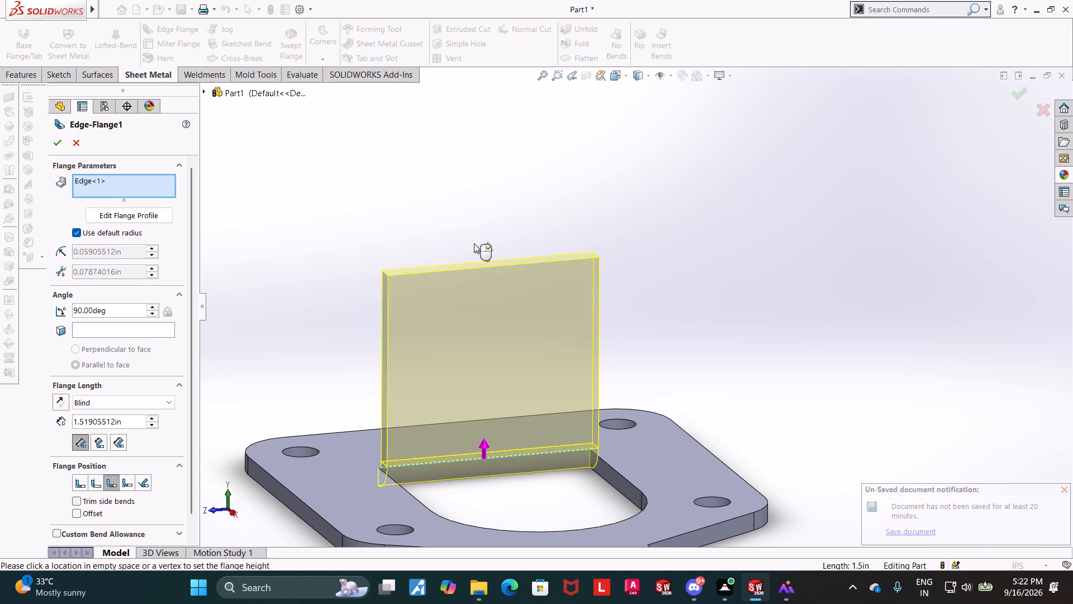
{"action": "left_click_drag", "start_coordinate": [132, 426], "coordinate": [57, 422]}
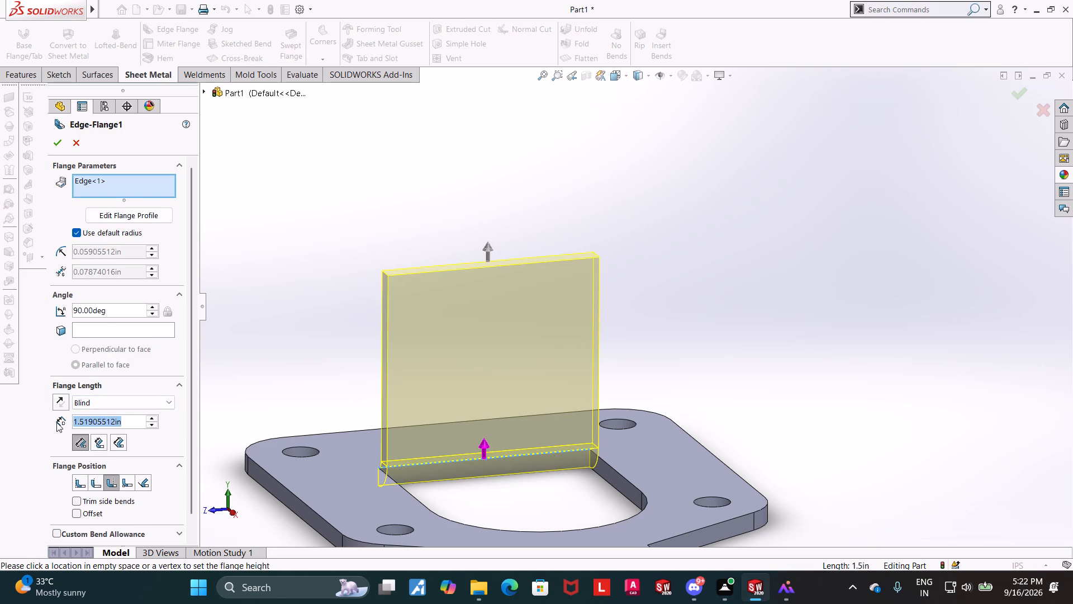
{"action": "type", "text": "1."}
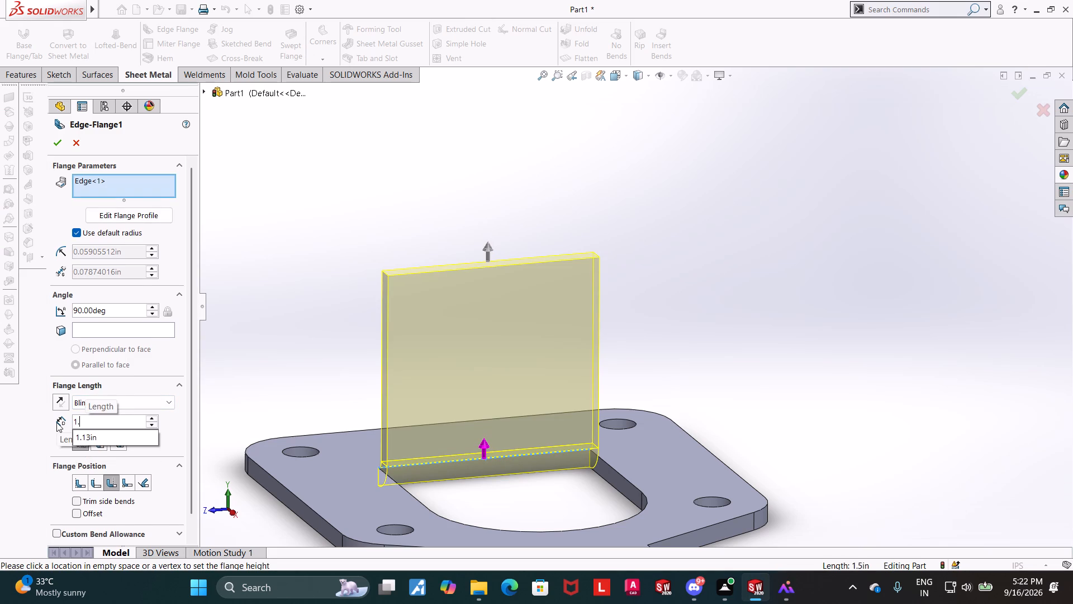
{"action": "key", "text": "3"}
{"action": "key", "text": "Return"}
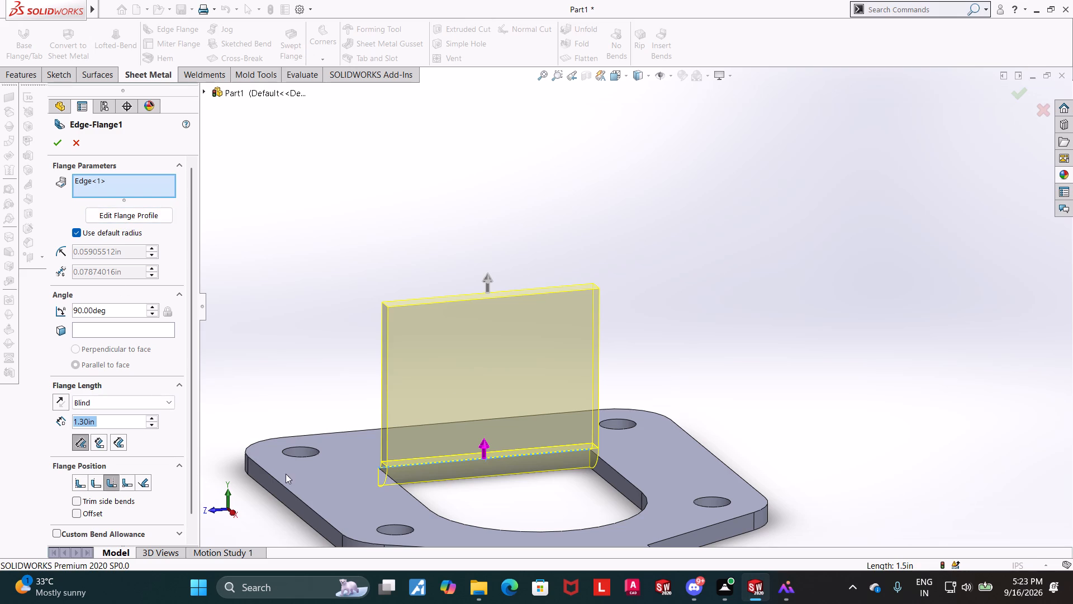
Set the edge flange's position to Material Inside.
{"action": "middle_click_drag", "start_coordinate": [695, 305], "coordinate": [776, 328]}
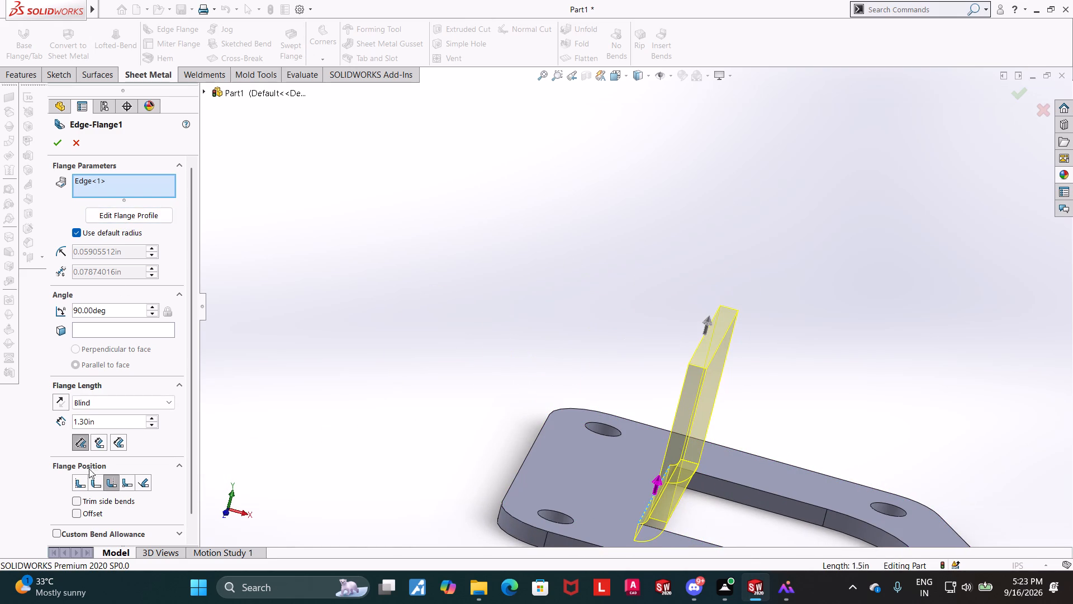
{"action": "left_click", "coordinate": [83, 478]}
{"action": "middle_click_drag", "start_coordinate": [829, 338], "coordinate": [786, 296]}
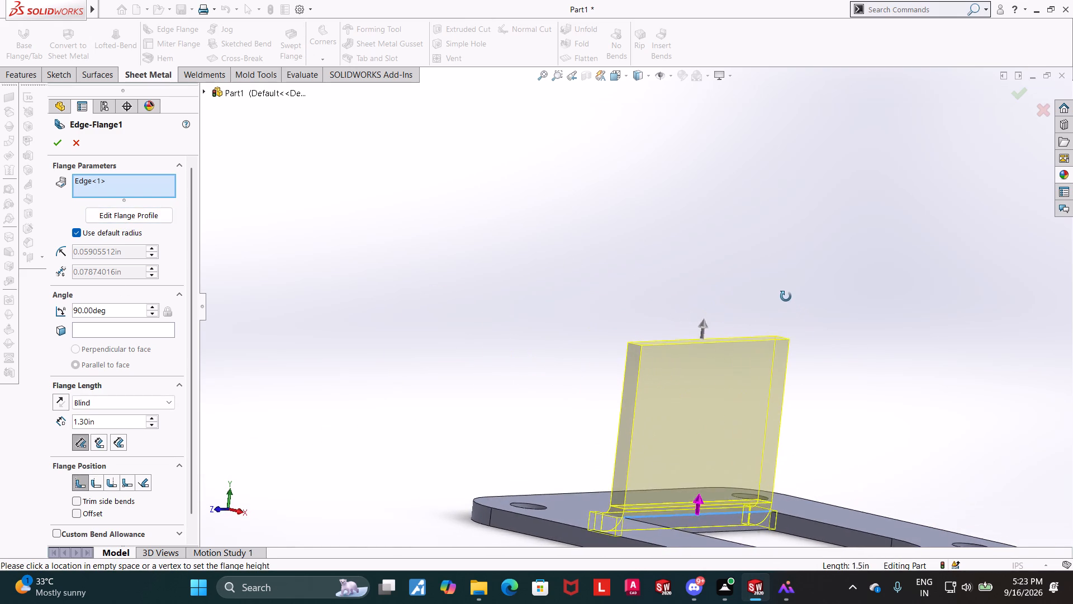
{"action": "middle_click_drag", "start_coordinate": [786, 296], "coordinate": [767, 312]}
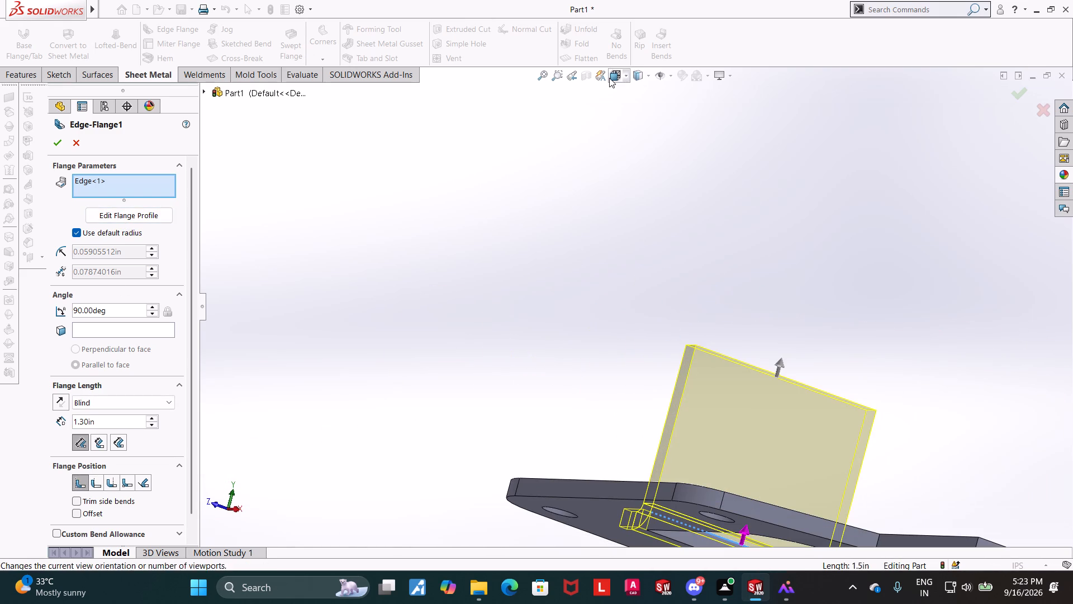
Open the flange profile for editing in the Right view and move both vertical sides inward to about 0.90 in apart.
{"action": "left_click", "coordinate": [609, 78]}
{"action": "left_click", "coordinate": [552, 360]}
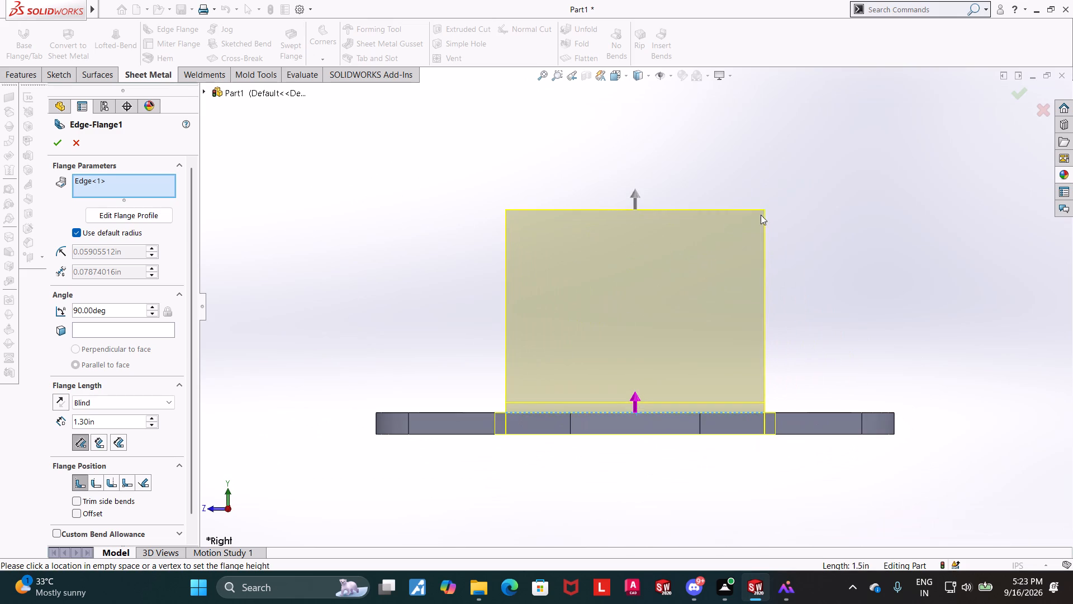
{"action": "scroll", "coordinate": [788, 200], "scroll_direction": "down", "scroll_amount": 2}
{"action": "left_click", "coordinate": [106, 218]}
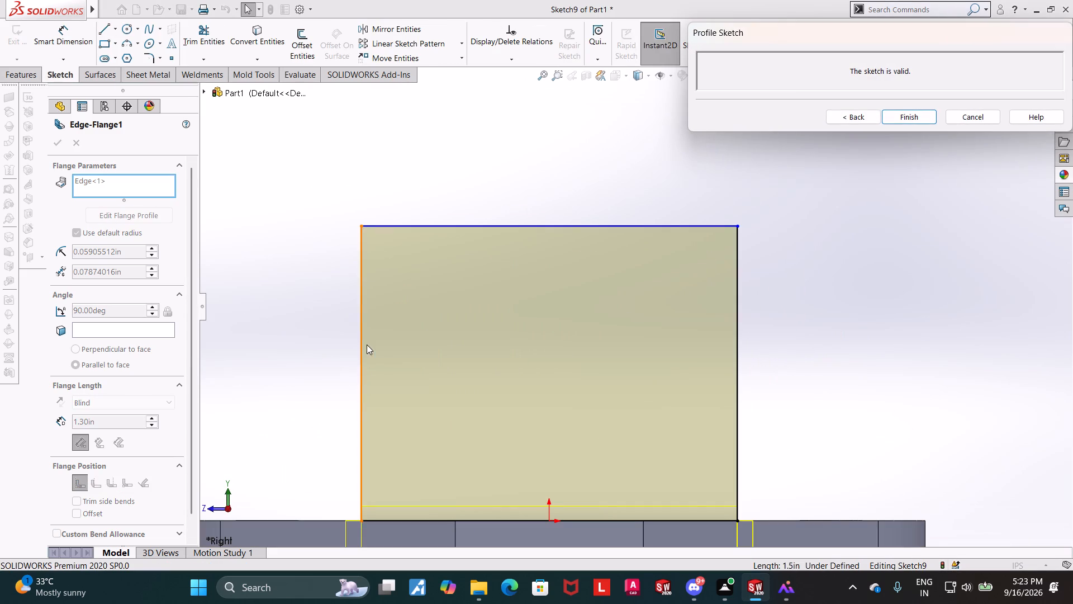
{"action": "left_click_drag", "start_coordinate": [362, 343], "coordinate": [458, 343]}
{"action": "left_click_drag", "start_coordinate": [738, 366], "coordinate": [711, 365]}
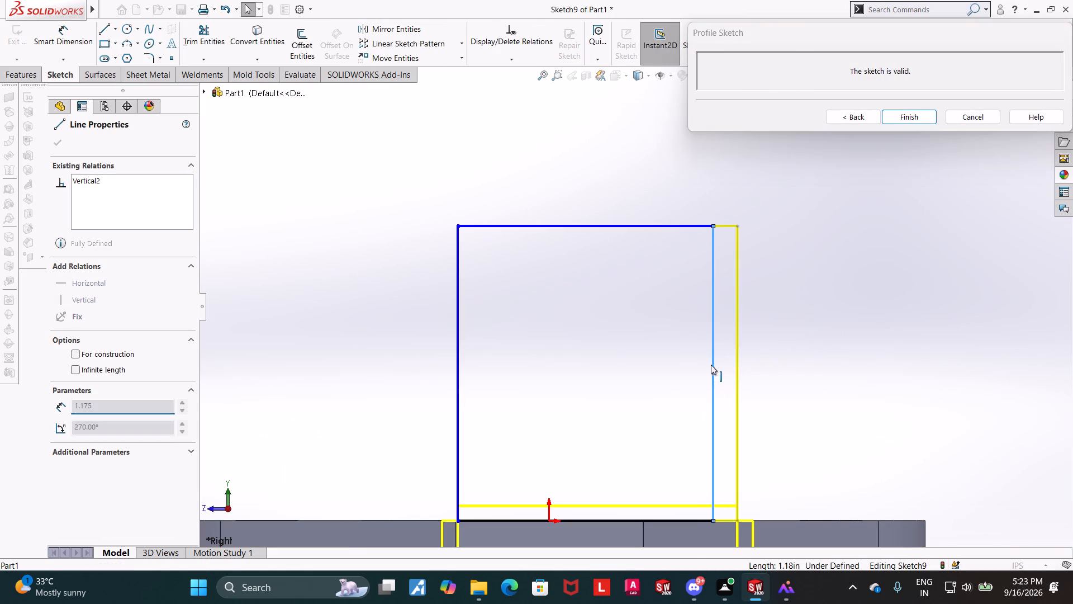
{"action": "left_click_drag", "start_coordinate": [711, 365], "coordinate": [684, 364]}
Dimension the distance between the flange profile's two vertical sides as 1.25 in.
{"action": "left_click", "coordinate": [59, 44]}
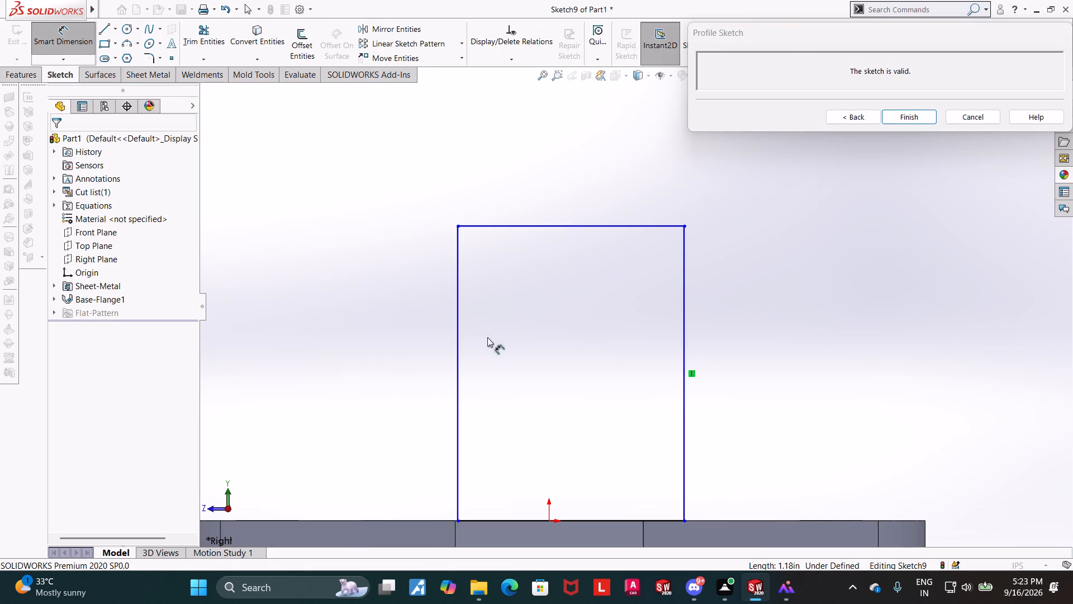
{"action": "left_click", "coordinate": [460, 336]}
{"action": "left_click", "coordinate": [682, 339]}
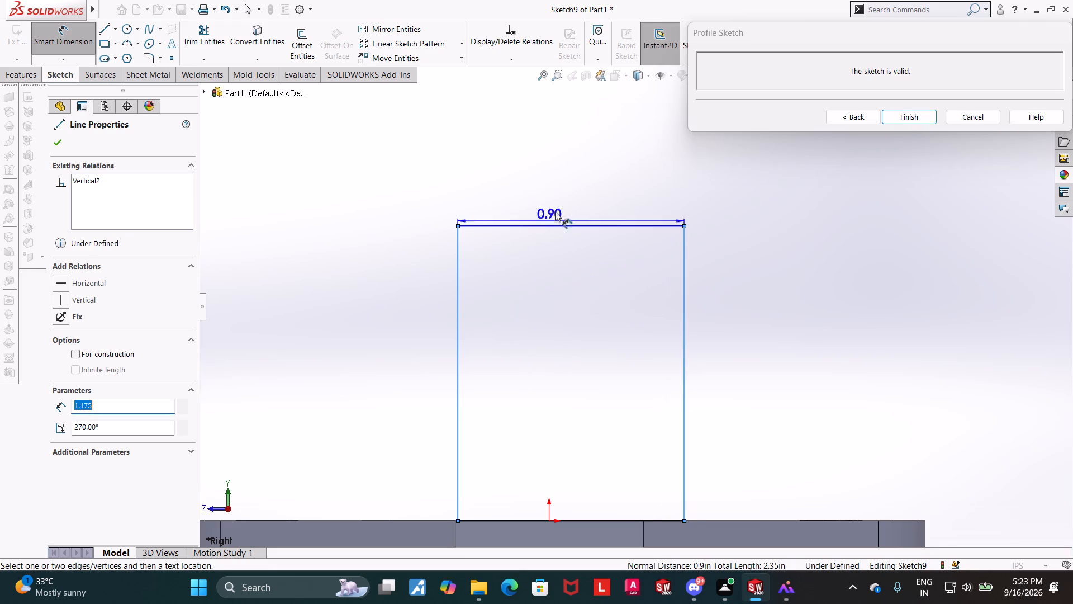
{"action": "left_click", "coordinate": [558, 194]}
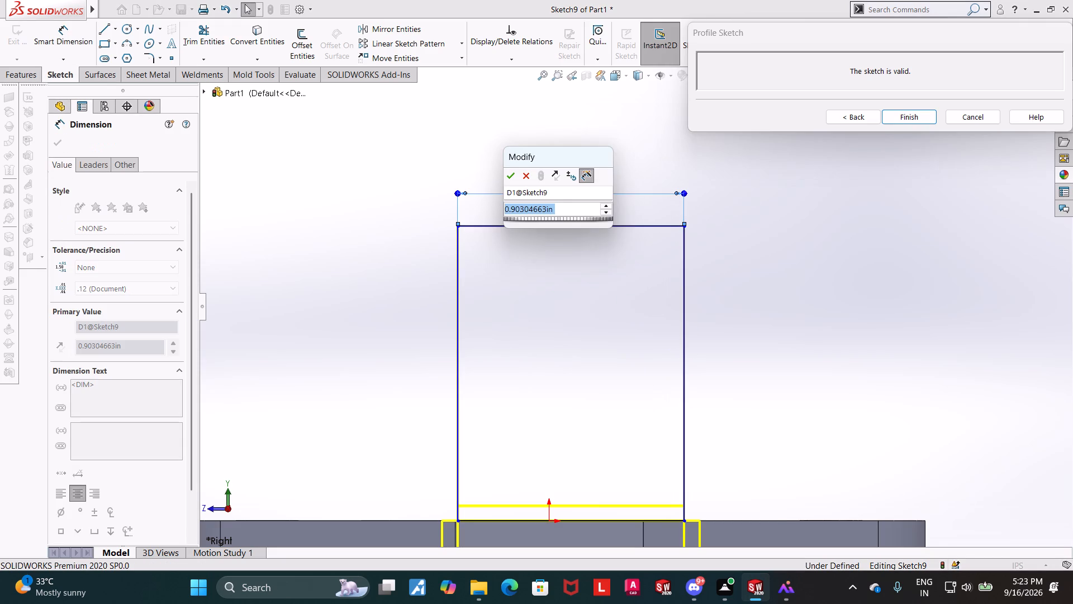
{"action": "type", "text": "0.626"}
{"action": "key", "text": "BackSpace"}
{"action": "key", "text": "5"}
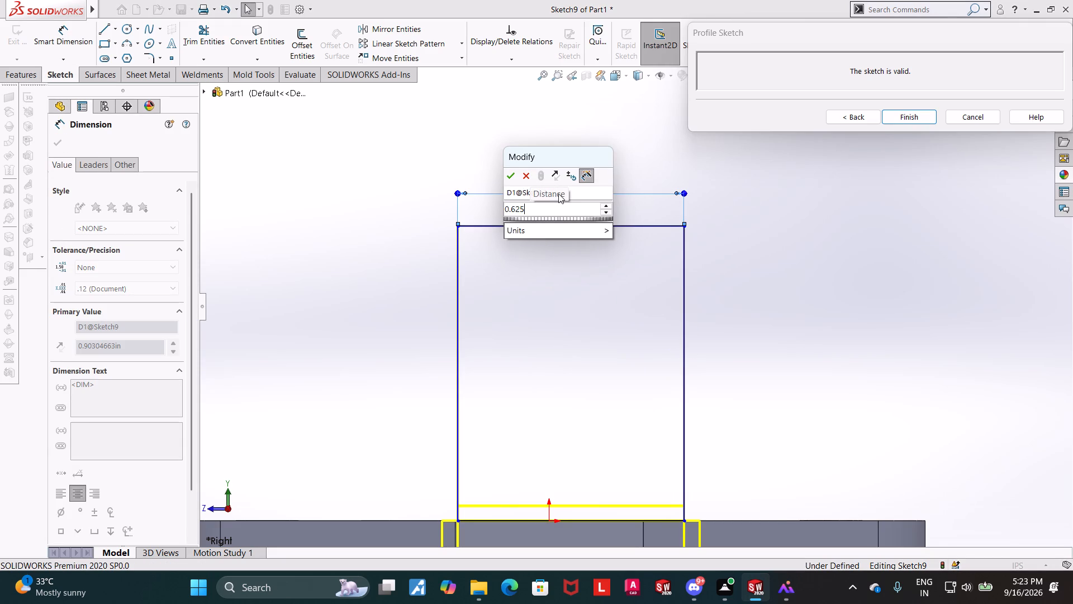
{"action": "key", "text": "BackSpace"}
{"action": "key", "text": "BackSpace"}
{"action": "key", "text": "BackSpace"}
{"action": "key", "text": "BackSpace"}
{"action": "key", "text": "BackSpace"}
{"action": "key", "text": "BackSpace"}
{"action": "type", "text": "`."}
{"action": "key", "text": "2"}
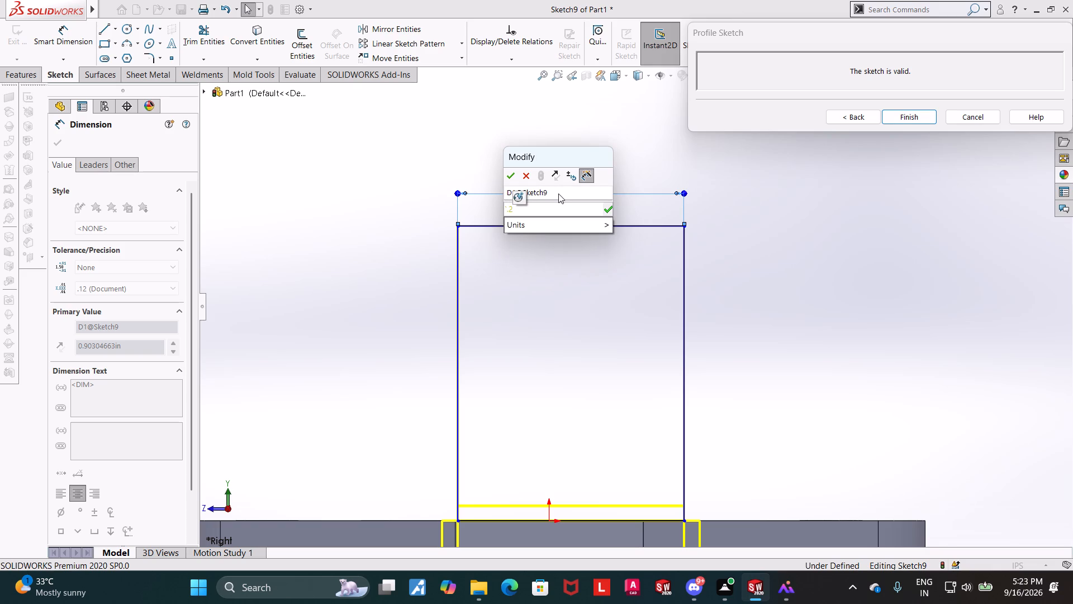
{"action": "key", "text": "BackSpace"}
{"action": "key", "text": "BackSpace"}
{"action": "key", "text": "BackSpace"}
{"action": "key", "text": "BackSpace"}
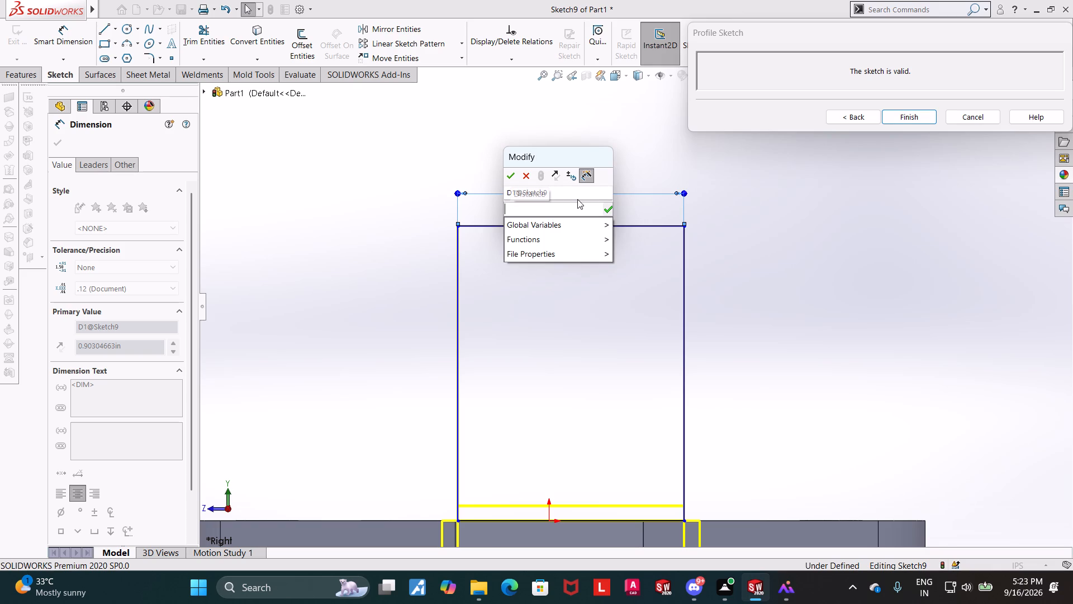
{"action": "type", "text": "1.2"}
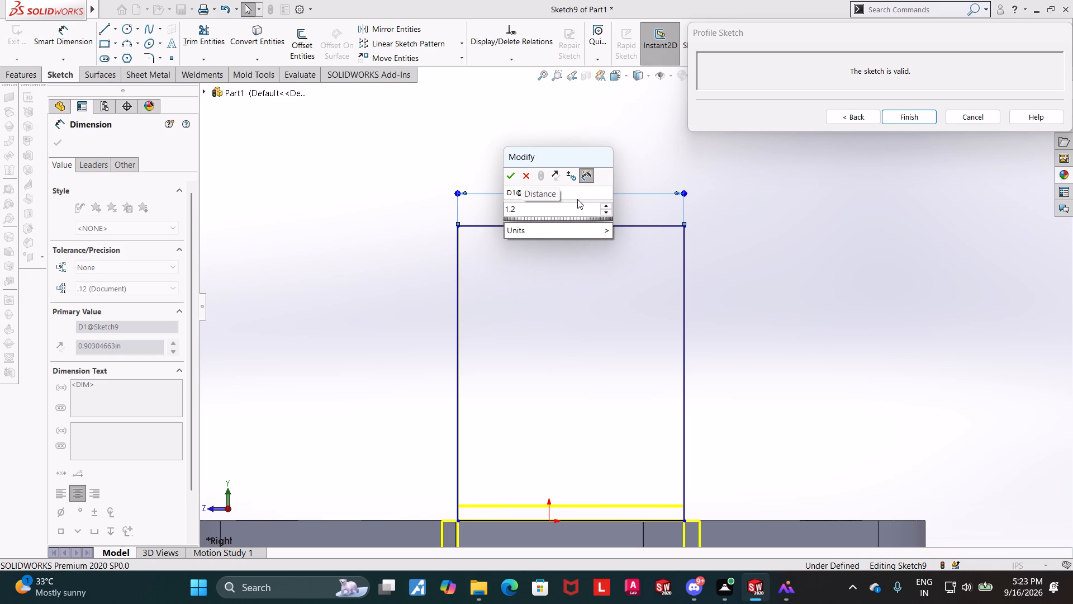
{"action": "key", "text": "5"}
{"action": "key", "text": "Return"}
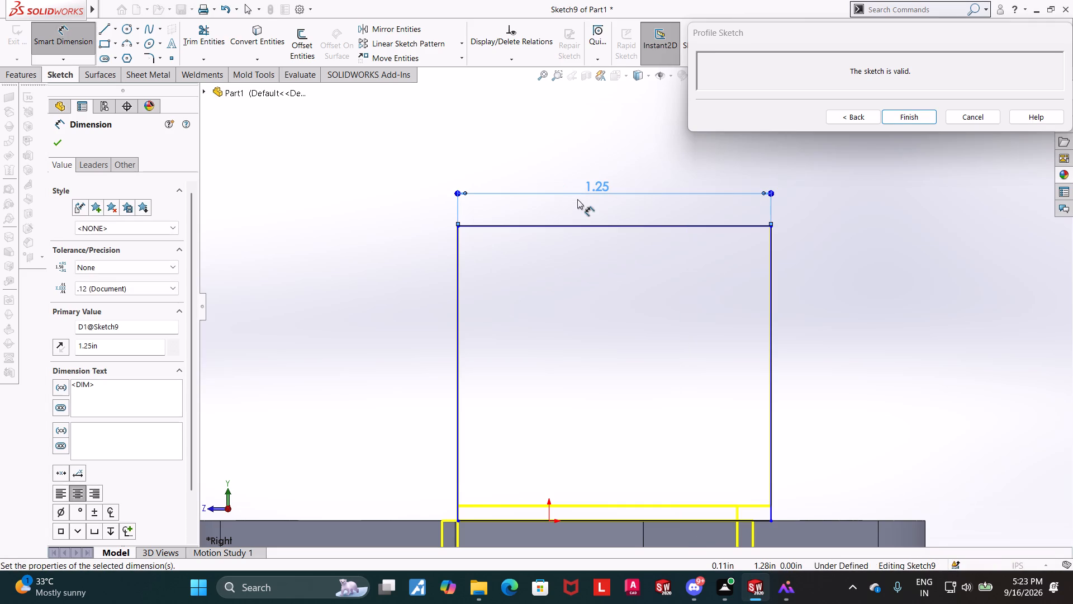
Dimension the distance from the sketch origin to the flange profile's left vertical side as 0.625 in.
{"action": "left_click", "coordinate": [550, 520]}
{"action": "left_click", "coordinate": [458, 430]}
{"action": "double_click", "coordinate": [496, 412]}
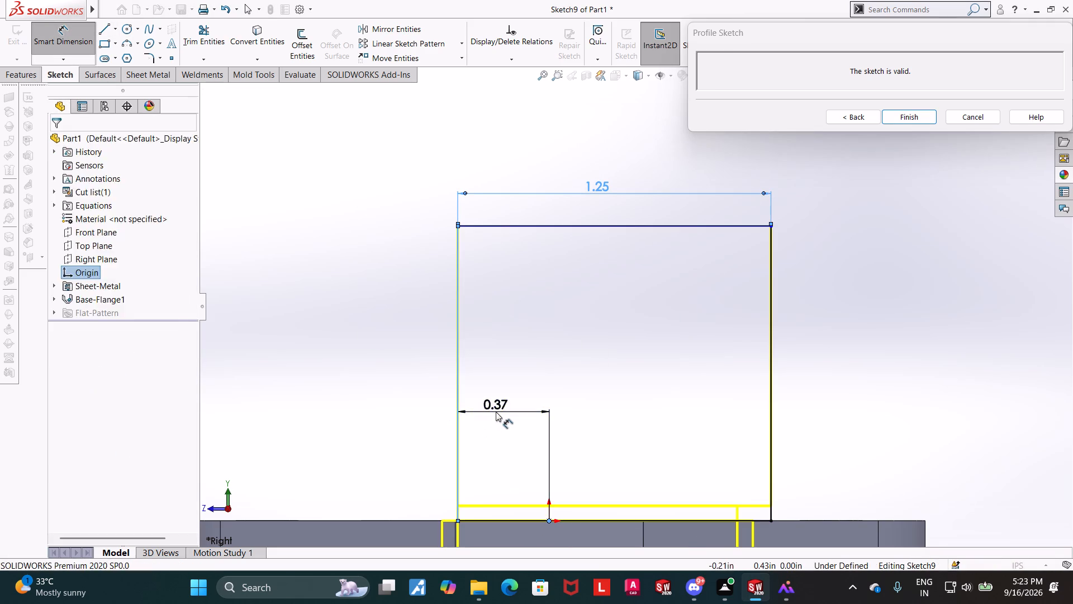
{"action": "type", "text": "0.625"}
{"action": "key", "text": "Return"}
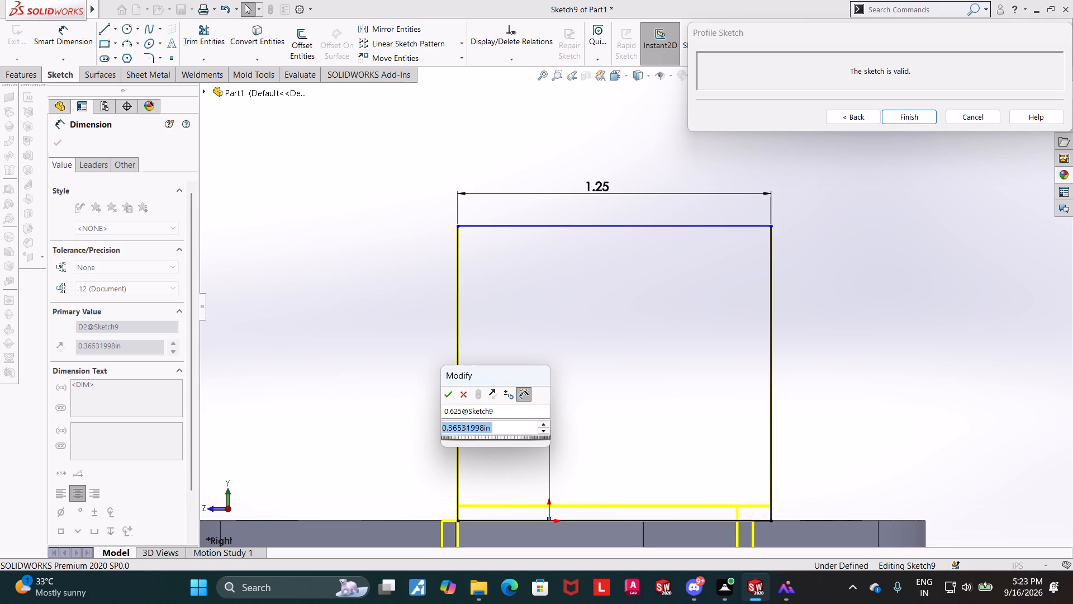
{"action": "type", "text": "0.625"}
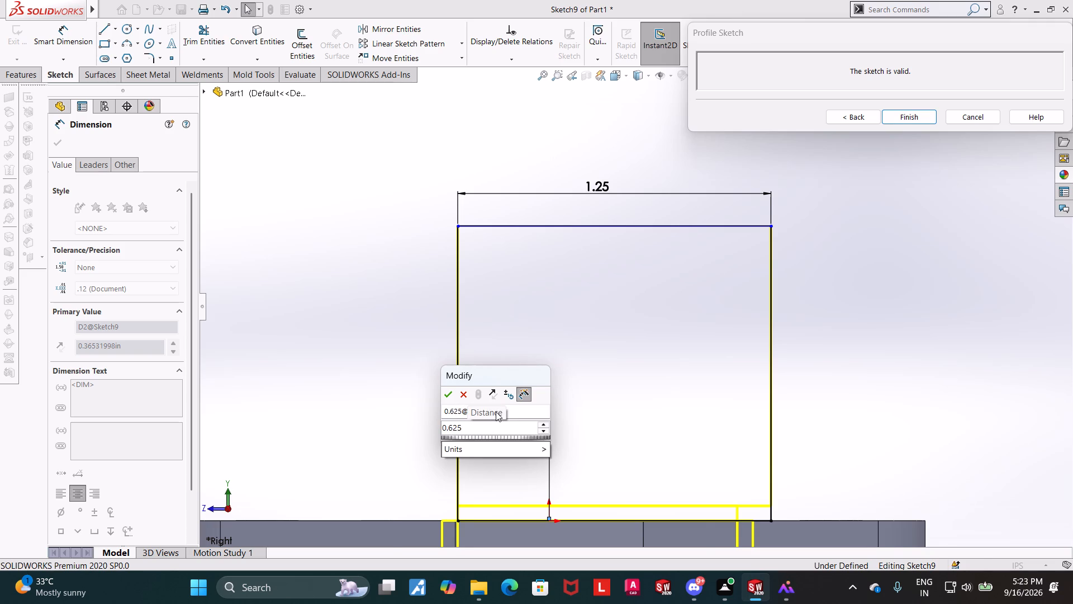
{"action": "key", "text": "Return"}
{"action": "left_click", "coordinate": [294, 169]}
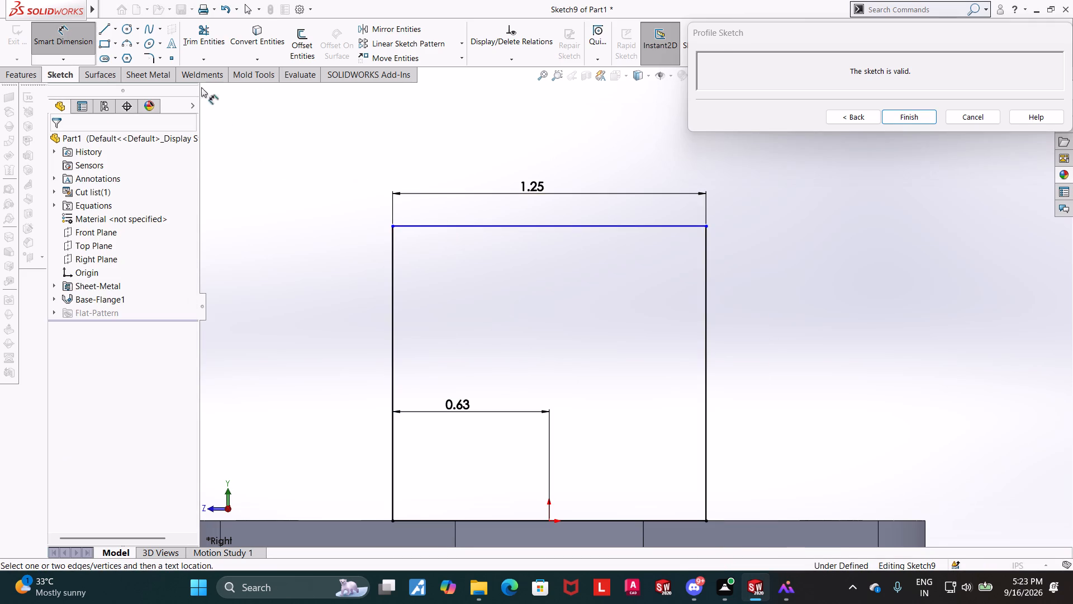
Draw a 180° three-point arc of about 0.63 in radius between the top corners of the flange profile.
{"action": "left_click", "coordinate": [129, 44]}
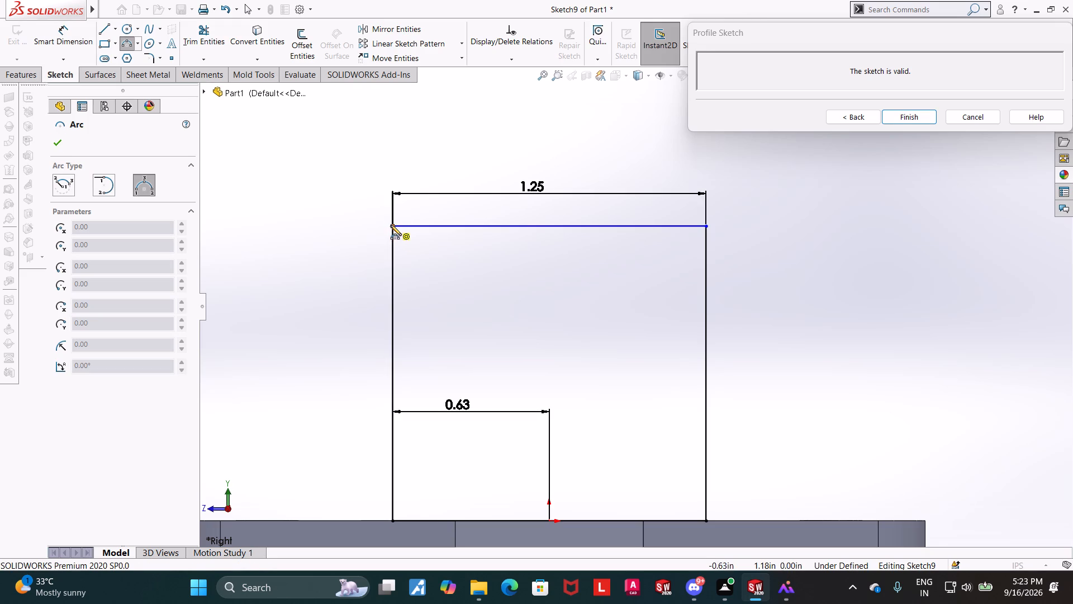
{"action": "left_click", "coordinate": [391, 225]}
{"action": "left_click", "coordinate": [704, 226]}
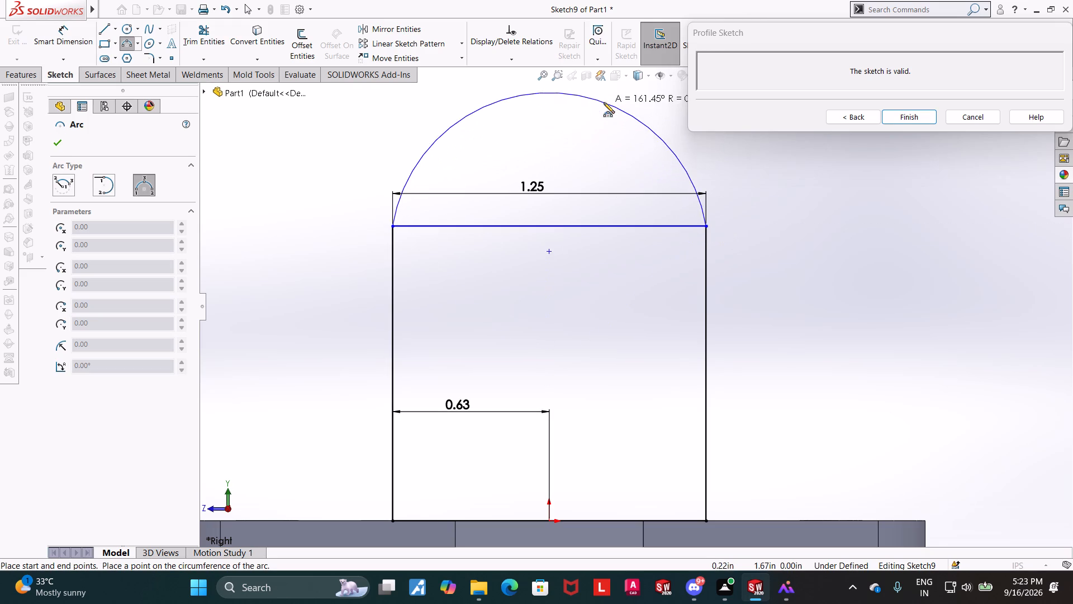
{"action": "scroll", "coordinate": [610, 96], "scroll_direction": "up", "scroll_amount": 4}
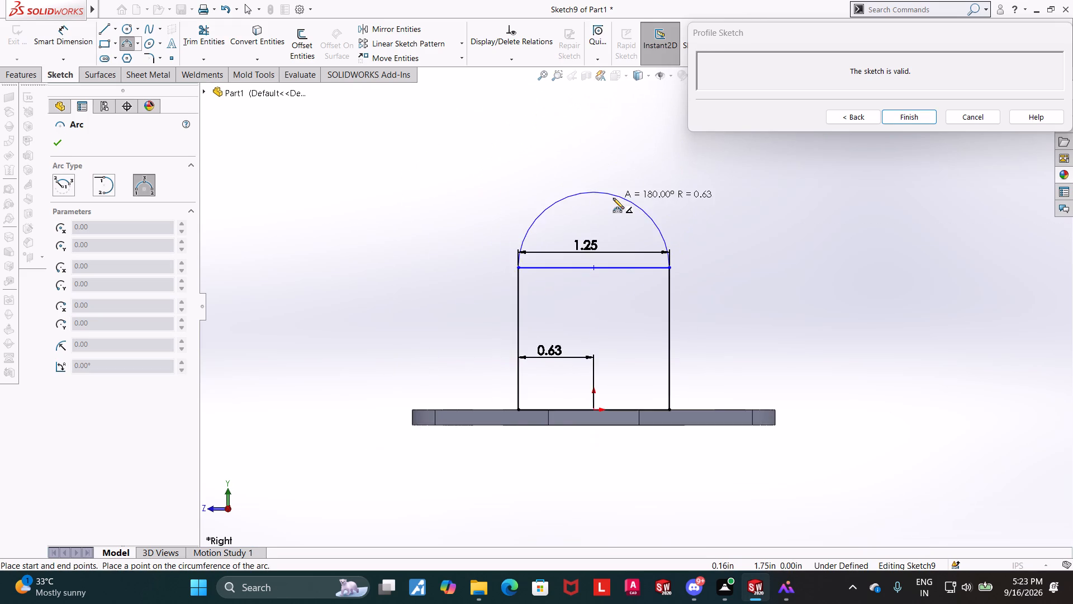
{"action": "scroll", "coordinate": [613, 198], "scroll_direction": "down", "scroll_amount": 2}
{"action": "left_click", "coordinate": [610, 204]}
{"action": "key", "text": "Escape"}
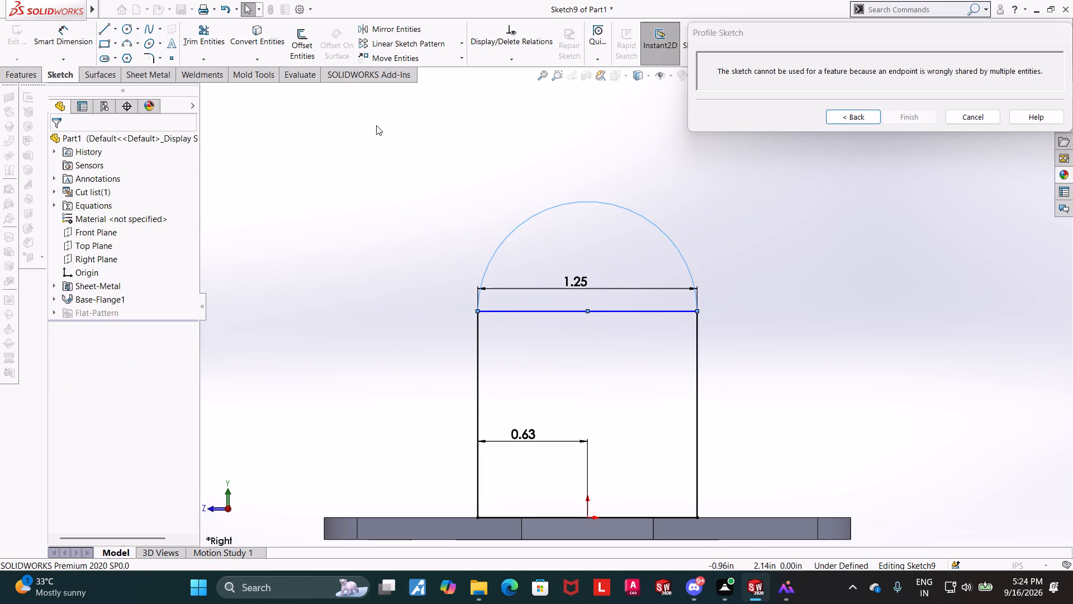
{"action": "key", "text": "Escape"}
Trim away the straight top line beneath the arc in the flange profile.
{"action": "left_click", "coordinate": [220, 34]}
{"action": "left_click_drag", "start_coordinate": [531, 337], "coordinate": [537, 299]}
{"action": "left_click_drag", "start_coordinate": [651, 342], "coordinate": [651, 336]}
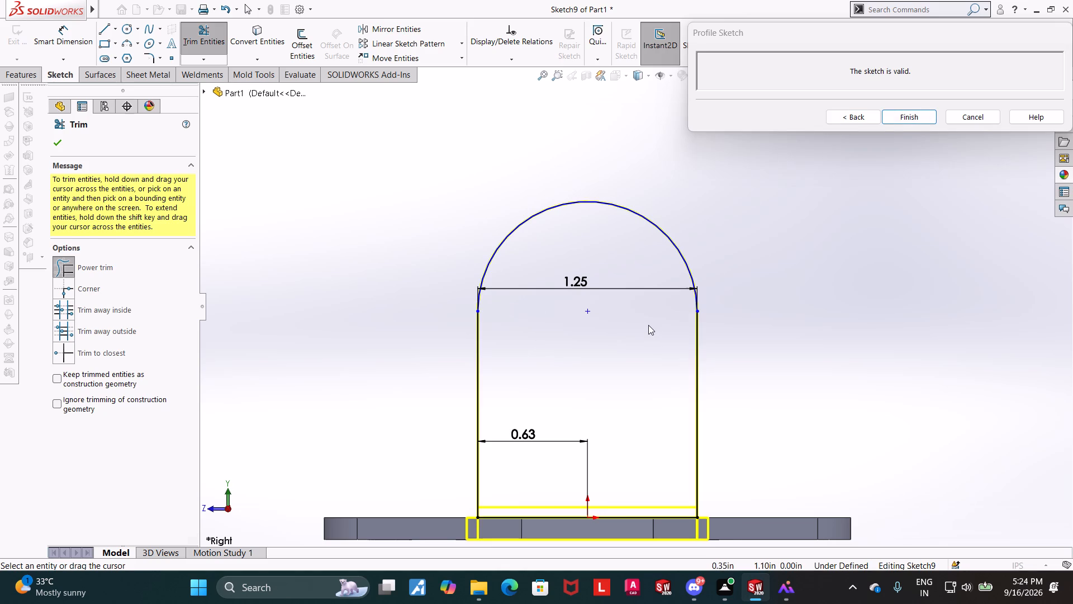
{"action": "key", "text": "Escape"}
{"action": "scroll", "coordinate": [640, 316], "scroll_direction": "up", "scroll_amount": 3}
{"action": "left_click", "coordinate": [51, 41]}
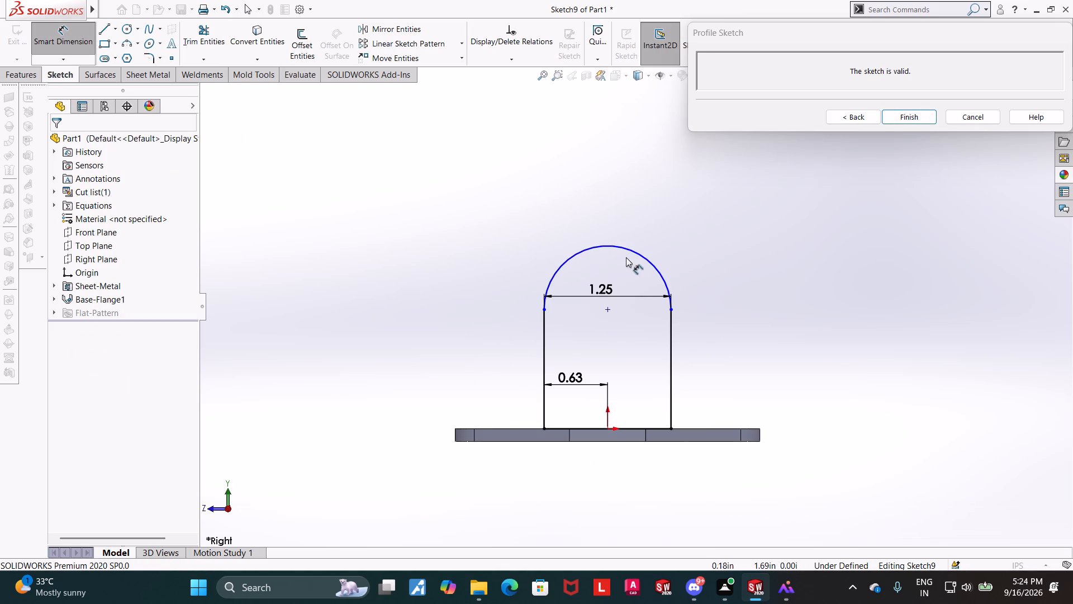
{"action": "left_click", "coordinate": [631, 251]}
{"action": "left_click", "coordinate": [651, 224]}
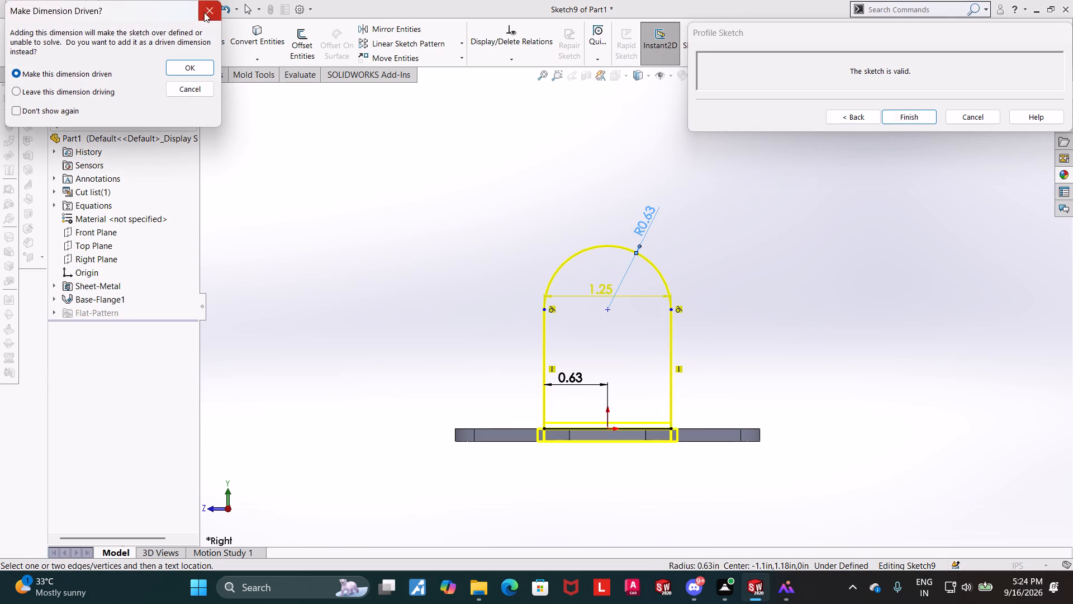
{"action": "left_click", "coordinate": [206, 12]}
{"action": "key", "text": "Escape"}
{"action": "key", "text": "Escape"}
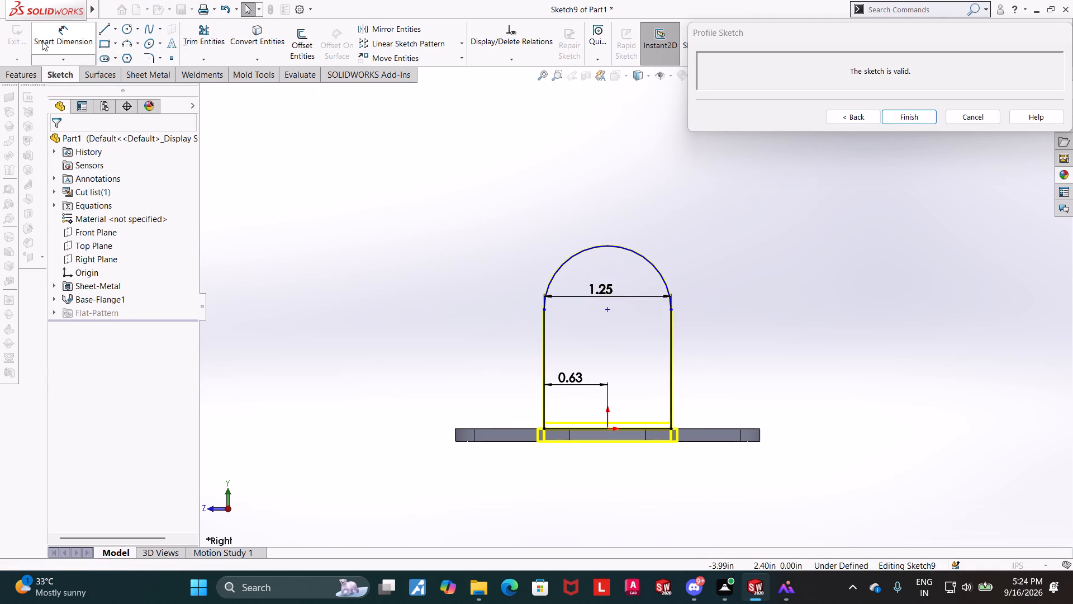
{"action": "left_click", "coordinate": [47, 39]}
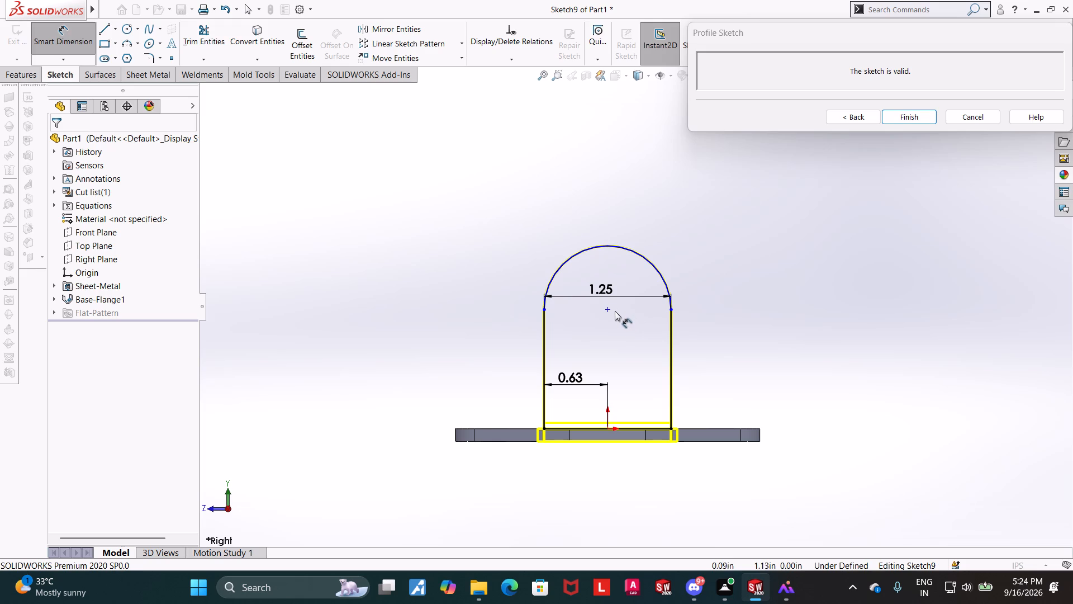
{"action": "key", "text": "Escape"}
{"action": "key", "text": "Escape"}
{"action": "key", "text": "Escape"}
Finish the round-topped profile sketch to build the edge flange at the D-shaped cutout's straight edge.
{"action": "middle_click_drag", "start_coordinate": [726, 322], "coordinate": [748, 325]}
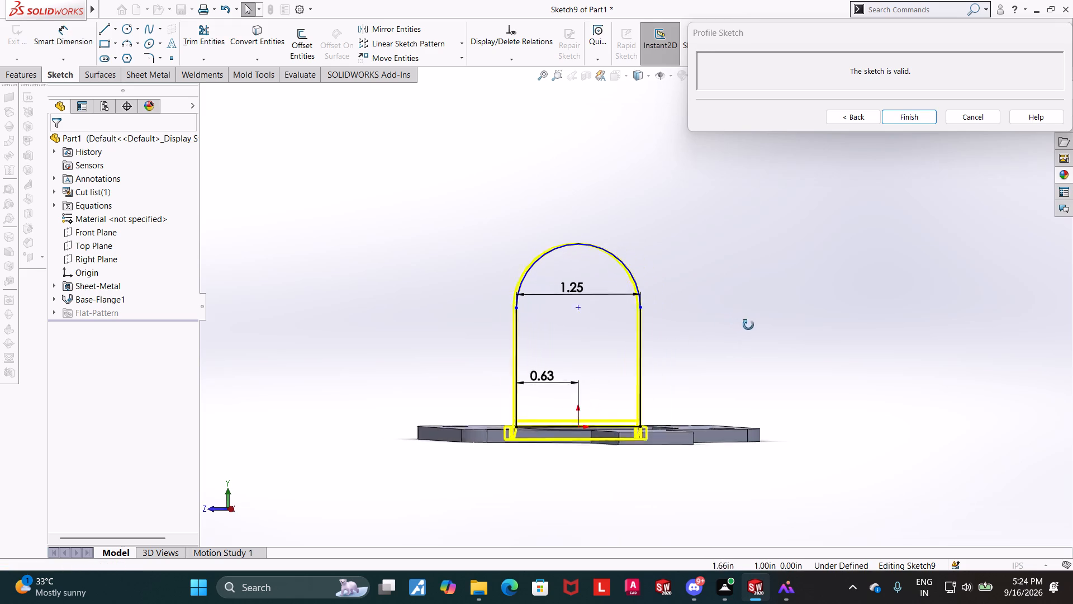
{"action": "middle_click_drag", "start_coordinate": [748, 325], "coordinate": [767, 329]}
{"action": "scroll", "coordinate": [767, 329], "scroll_direction": "up", "scroll_amount": 4}
{"action": "middle_click_drag", "start_coordinate": [706, 336], "coordinate": [786, 358]}
{"action": "scroll", "coordinate": [643, 296], "scroll_direction": "down", "scroll_amount": 1}
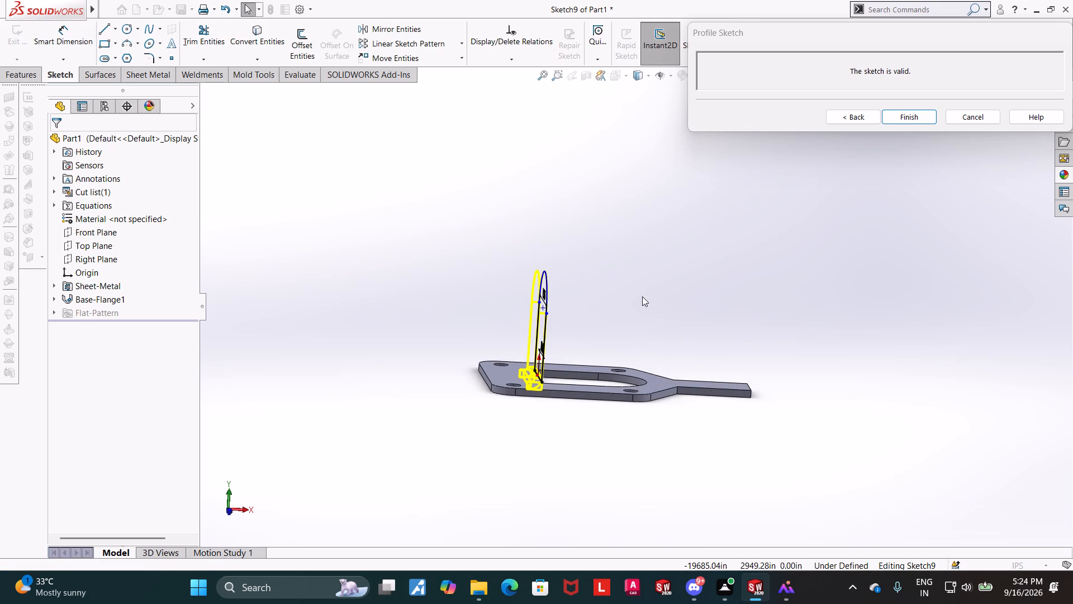
{"action": "scroll", "coordinate": [638, 293], "scroll_direction": "down", "scroll_amount": 3}
{"action": "middle_click_drag", "start_coordinate": [624, 332], "coordinate": [590, 432]}
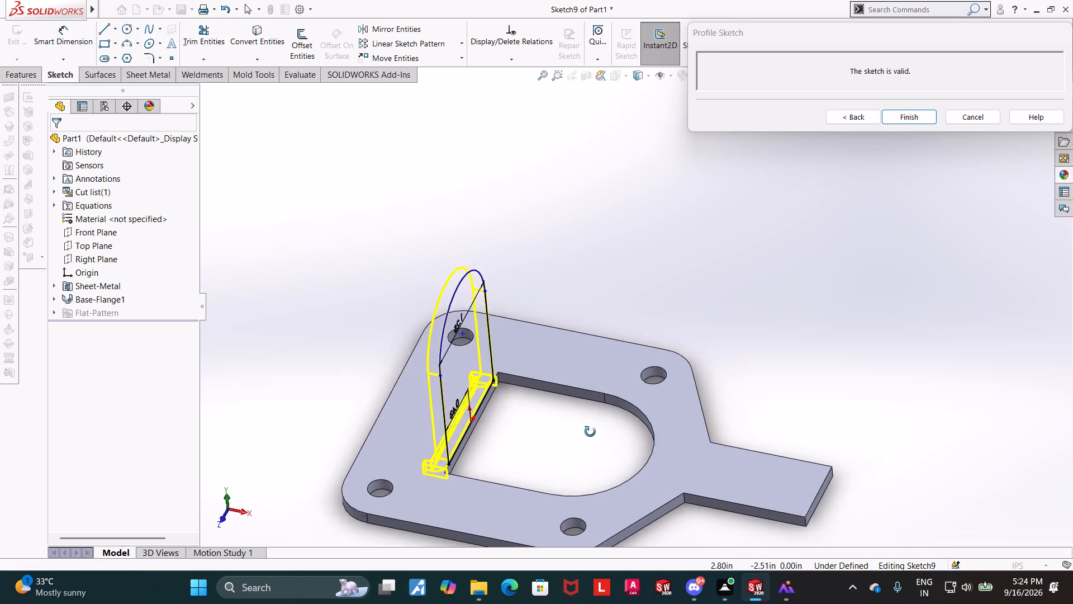
{"action": "middle_click_drag", "start_coordinate": [590, 432], "coordinate": [639, 350]}
{"action": "left_click", "coordinate": [905, 112]}
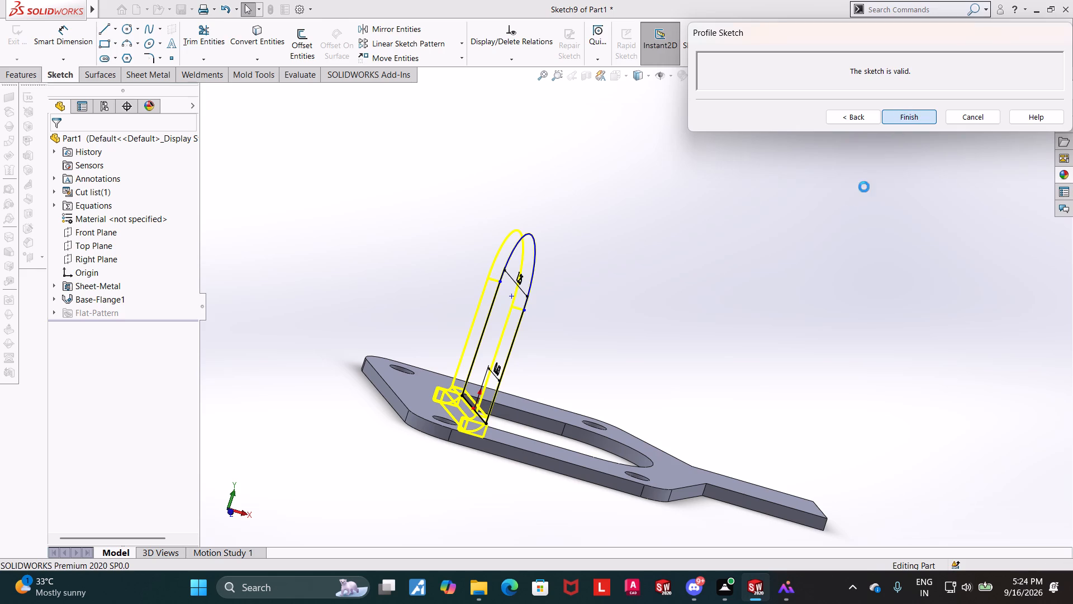
Examine the new edge flange and its bend relief at the cutout from several angles.
{"action": "middle_click_drag", "start_coordinate": [784, 281], "coordinate": [738, 247]}
{"action": "scroll", "coordinate": [739, 246], "scroll_direction": "up", "scroll_amount": 1}
{"action": "left_click", "coordinate": [746, 292]}
{"action": "middle_click_drag", "start_coordinate": [720, 298], "coordinate": [737, 374]}
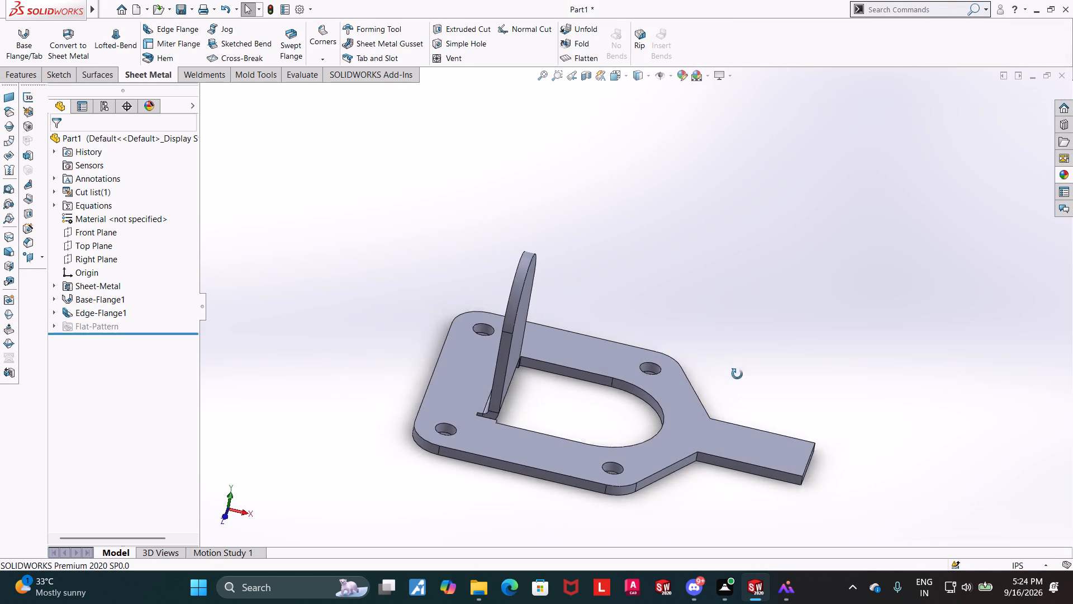
{"action": "middle_click_drag", "start_coordinate": [737, 374], "coordinate": [737, 404]}
{"action": "scroll", "coordinate": [528, 416], "scroll_direction": "down", "scroll_amount": 4}
{"action": "scroll", "coordinate": [504, 384], "scroll_direction": "up", "scroll_amount": 3}
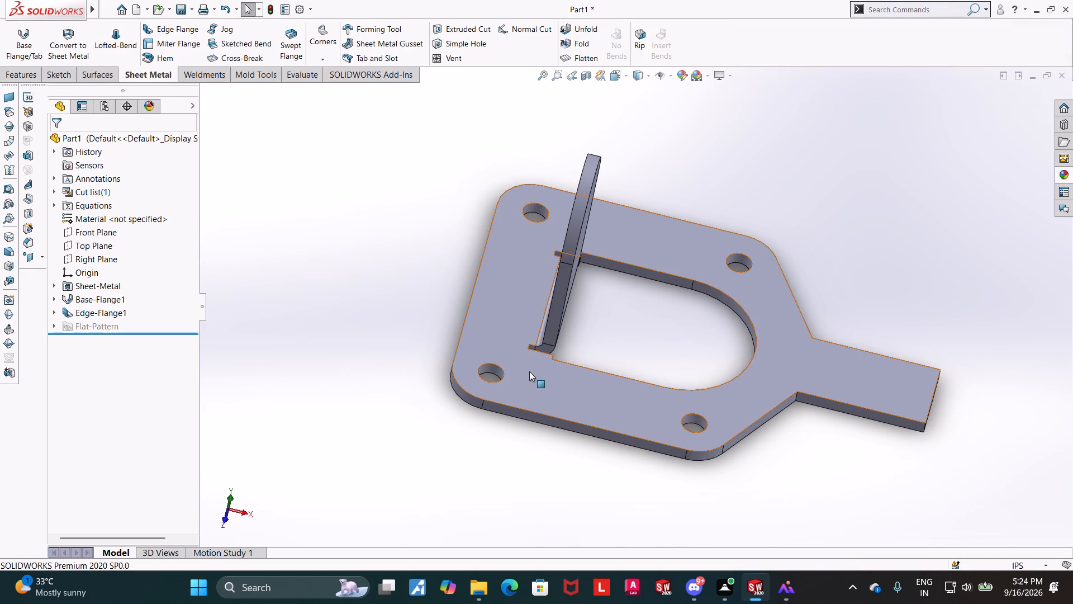
{"action": "middle_click_drag", "start_coordinate": [535, 366], "coordinate": [538, 474]}
{"action": "scroll", "coordinate": [542, 346], "scroll_direction": "up", "scroll_amount": 1}
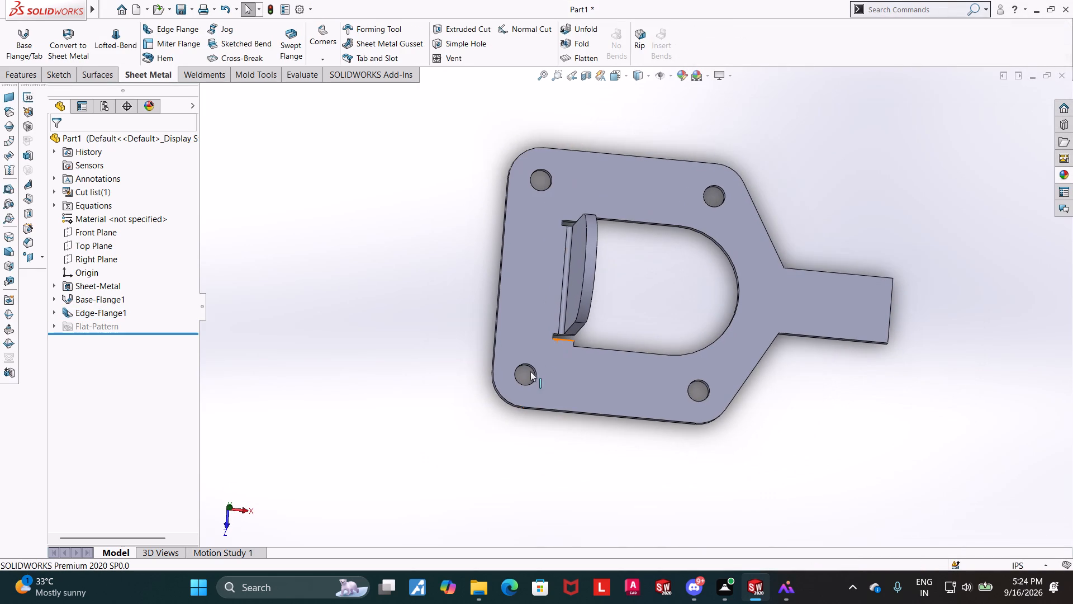
{"action": "middle_click_drag", "start_coordinate": [463, 377], "coordinate": [381, 386]}
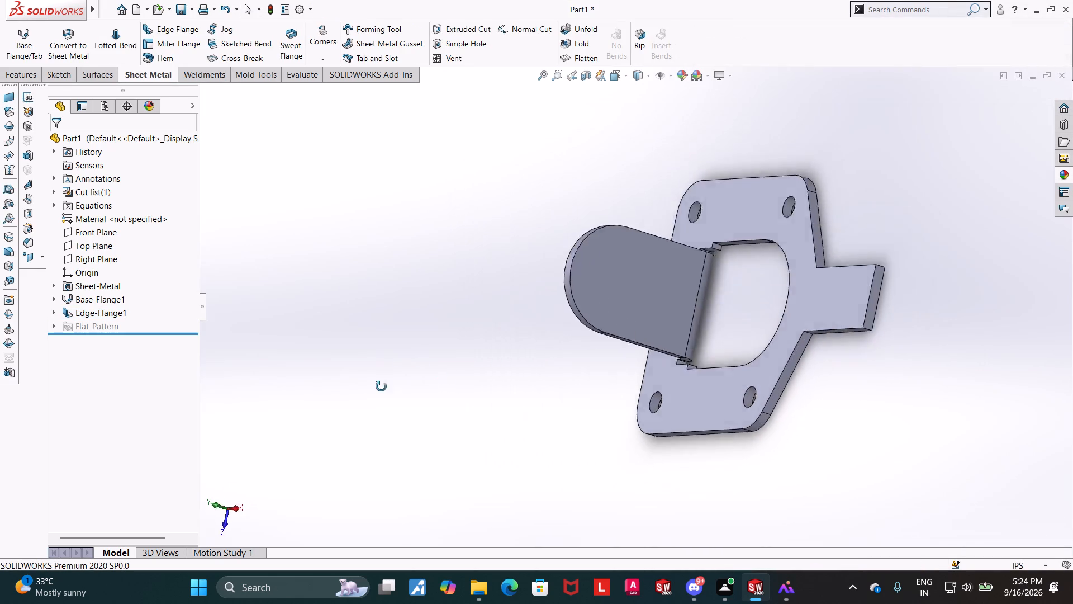
{"action": "middle_click_drag", "start_coordinate": [381, 386], "coordinate": [445, 392]}
{"action": "middle_click", "coordinate": [432, 393]}
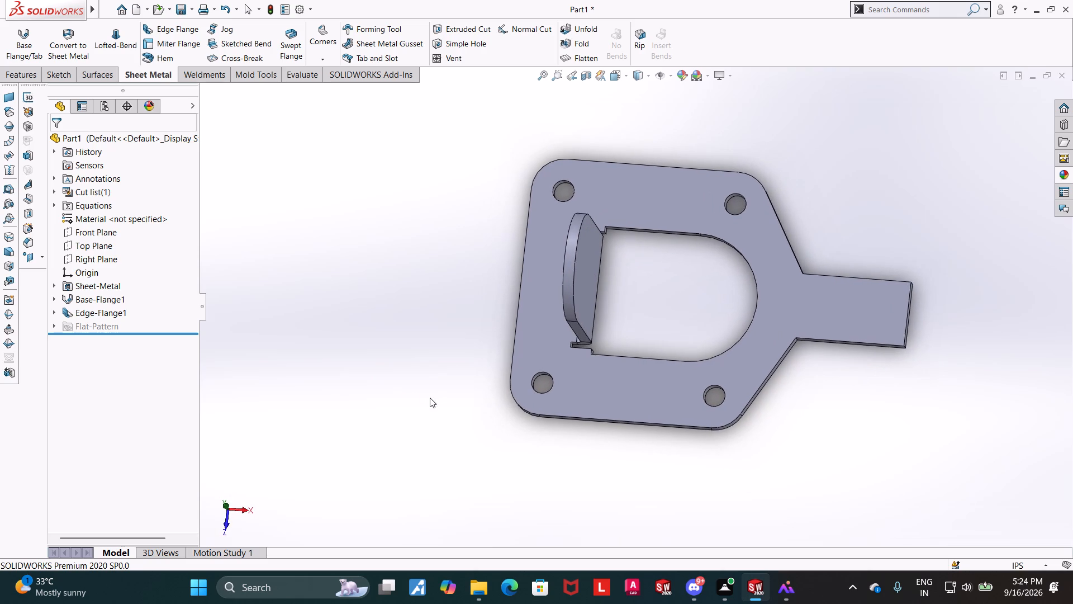
{"action": "middle_click_drag", "start_coordinate": [430, 398], "coordinate": [444, 399]}
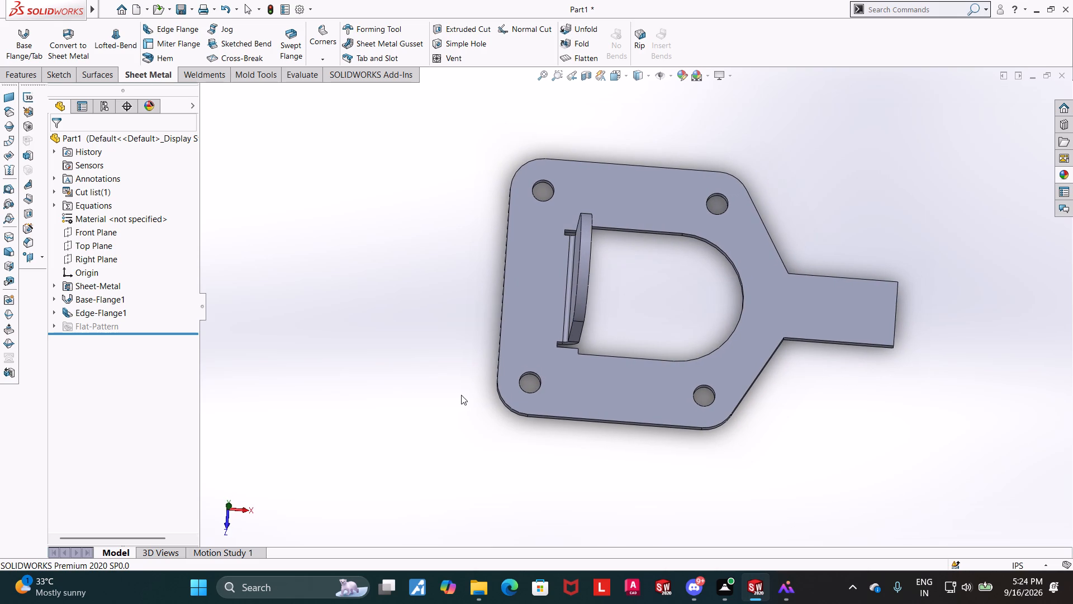
{"action": "scroll", "coordinate": [566, 345], "scroll_direction": "down", "scroll_amount": 2}
{"action": "scroll", "coordinate": [580, 441], "scroll_direction": "up", "scroll_amount": 3}
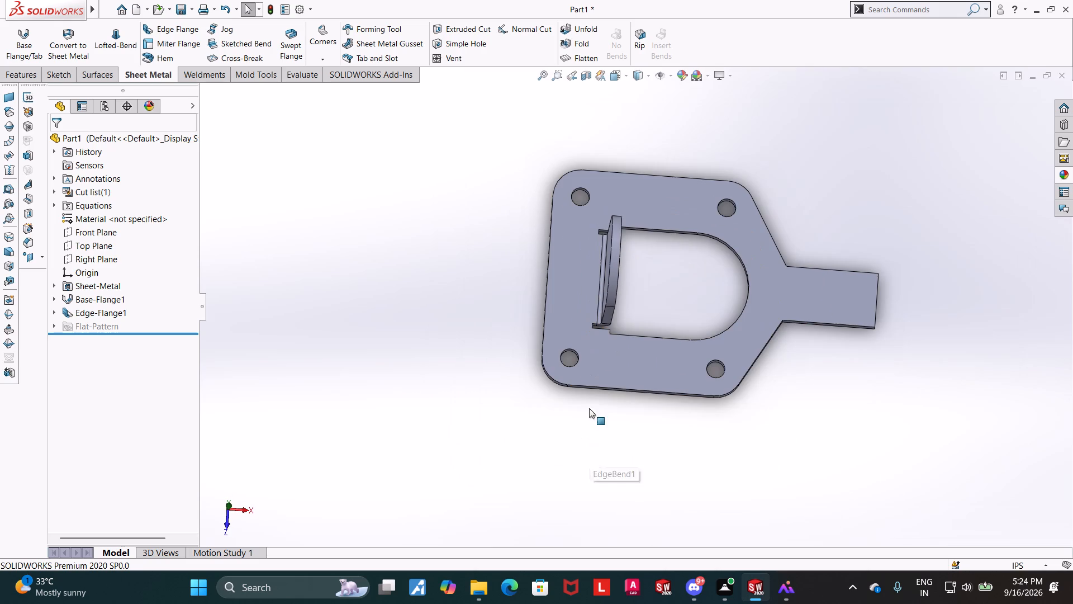
Edit the edge flange feature and enable Trim side bends.
{"action": "left_click", "coordinate": [93, 315]}
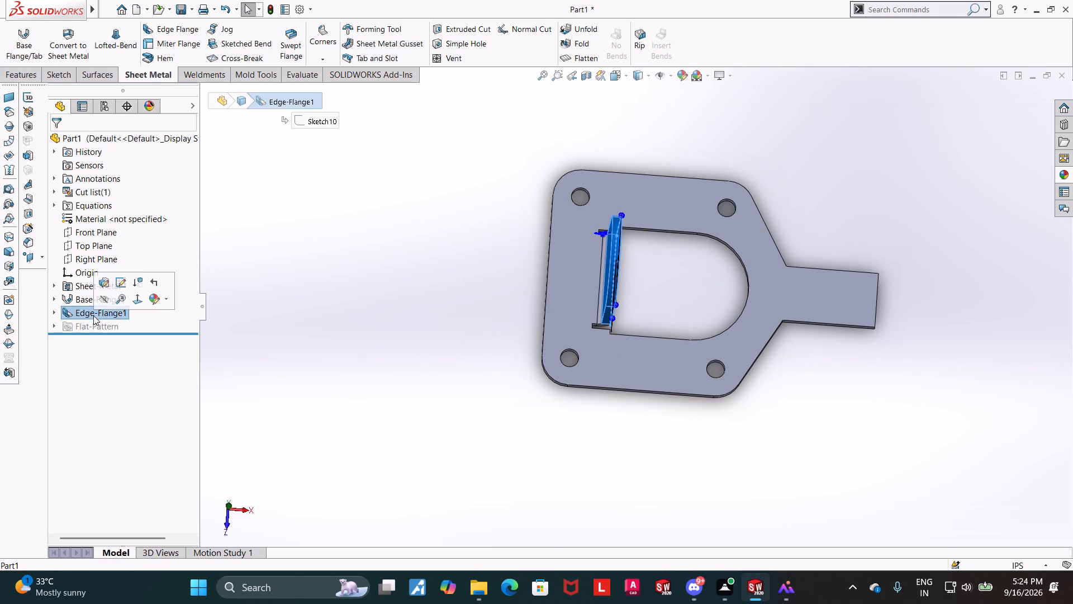
{"action": "left_click", "coordinate": [101, 284]}
{"action": "middle_click_drag", "start_coordinate": [400, 366], "coordinate": [391, 368]}
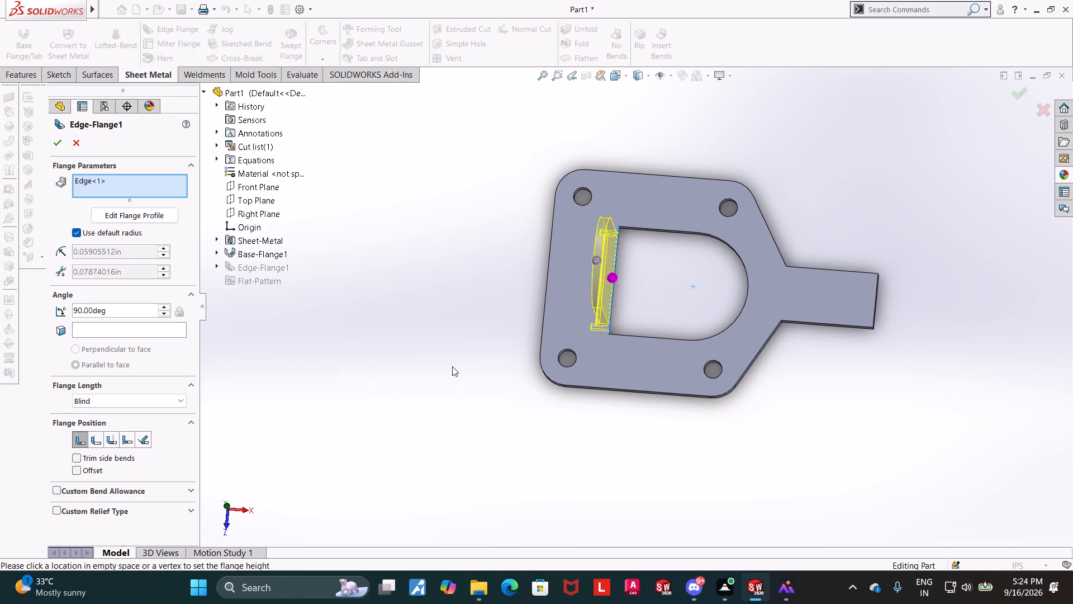
{"action": "scroll", "coordinate": [590, 328], "scroll_direction": "down", "scroll_amount": 5}
{"action": "middle_click_drag", "start_coordinate": [415, 394], "coordinate": [418, 399]}
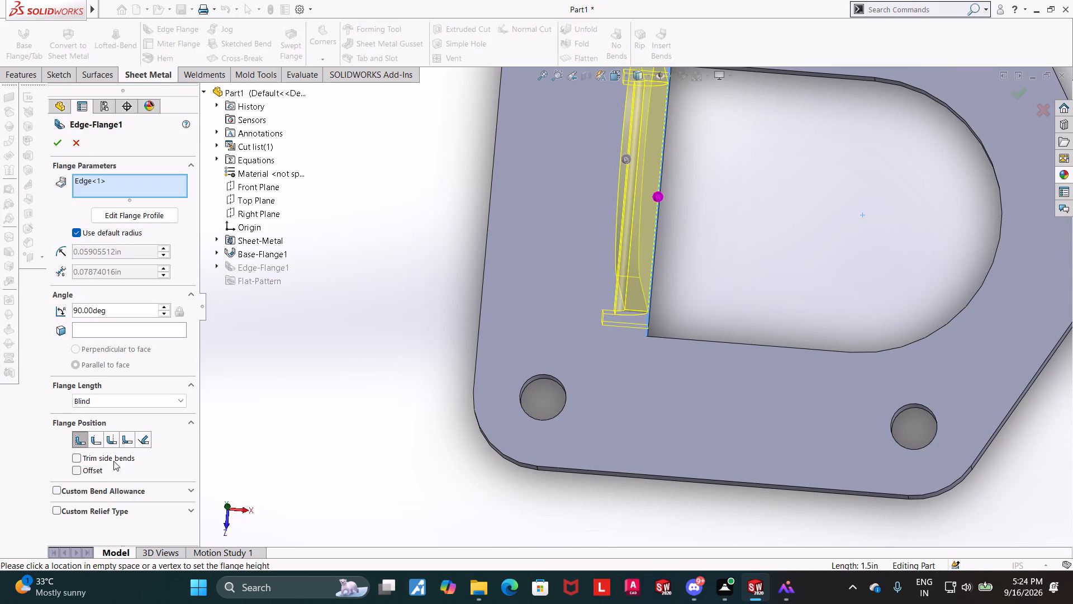
{"action": "left_click", "coordinate": [74, 459]}
{"action": "middle_click_drag", "start_coordinate": [362, 431], "coordinate": [383, 419]}
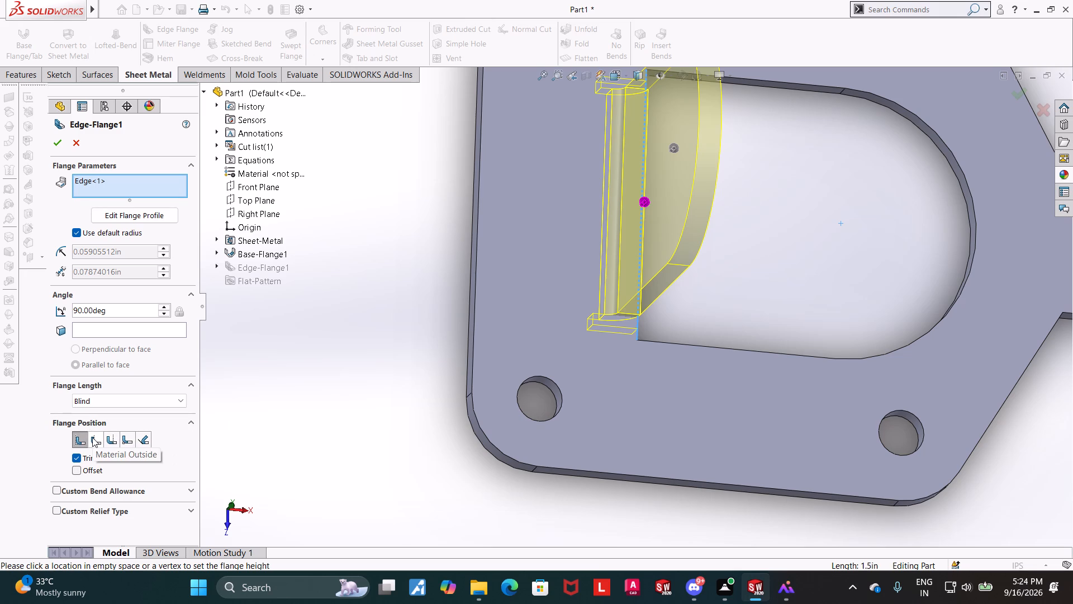
{"action": "middle_click_drag", "start_coordinate": [498, 440], "coordinate": [490, 391]}
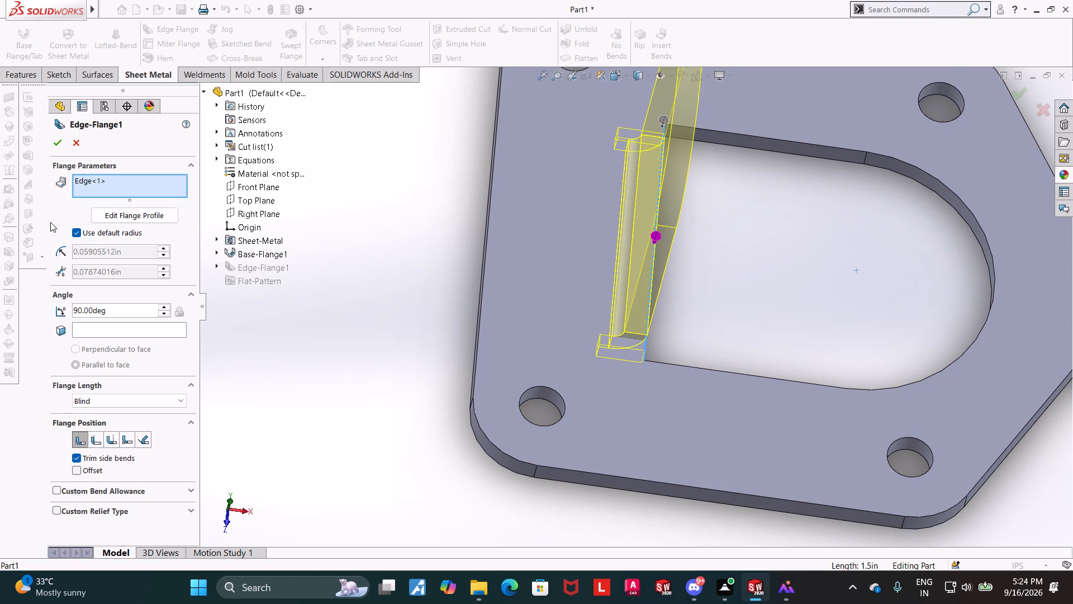
{"action": "left_click", "coordinate": [56, 147]}
Start a sketch on the flange's cutout-side face and draw a circle about 0.44 in in diameter, concentric with the rounded top.
{"action": "middle_click_drag", "start_coordinate": [371, 421], "coordinate": [387, 420]}
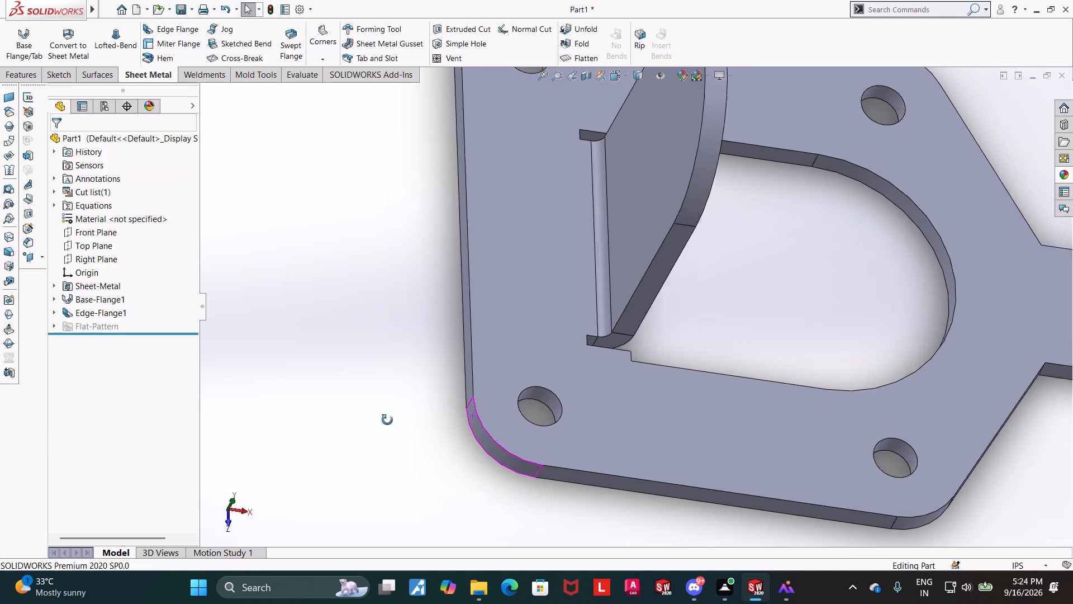
{"action": "middle_click_drag", "start_coordinate": [387, 420], "coordinate": [365, 435]}
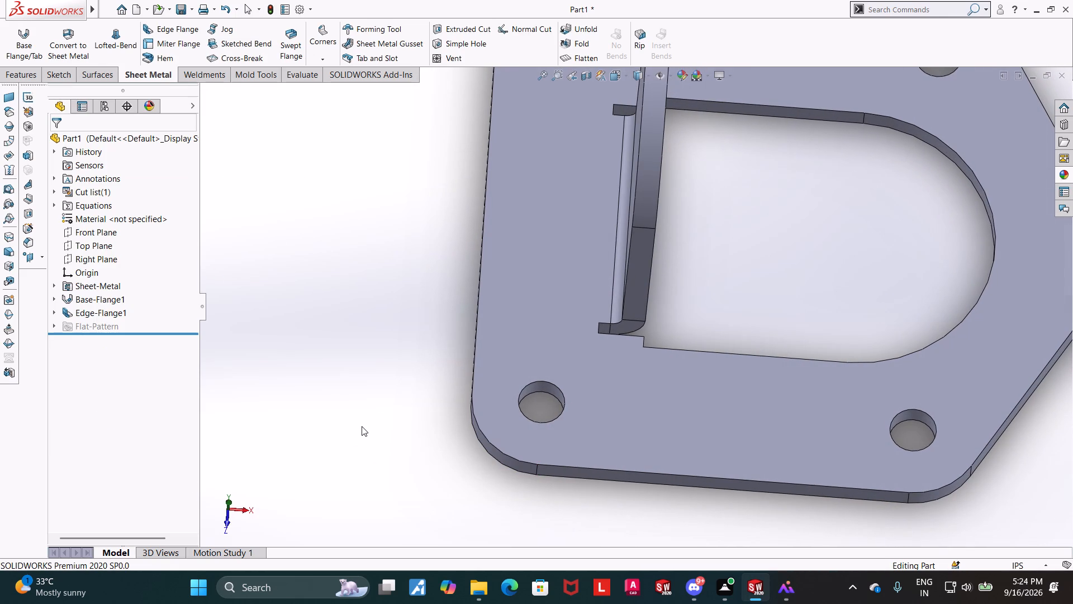
{"action": "middle_click_drag", "start_coordinate": [359, 426], "coordinate": [392, 436]}
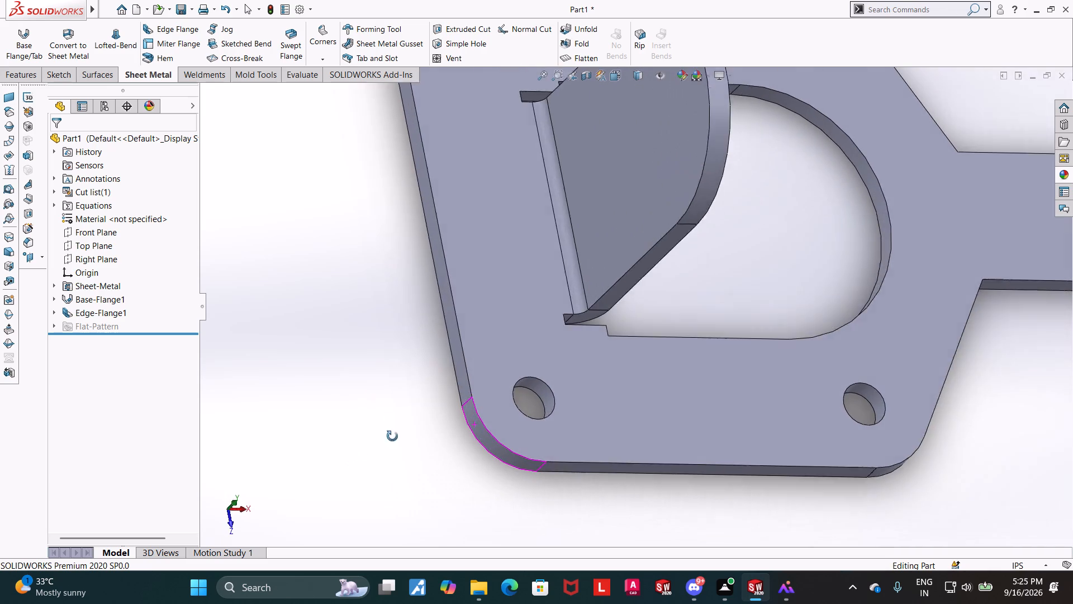
{"action": "middle_click_drag", "start_coordinate": [392, 436], "coordinate": [375, 426]}
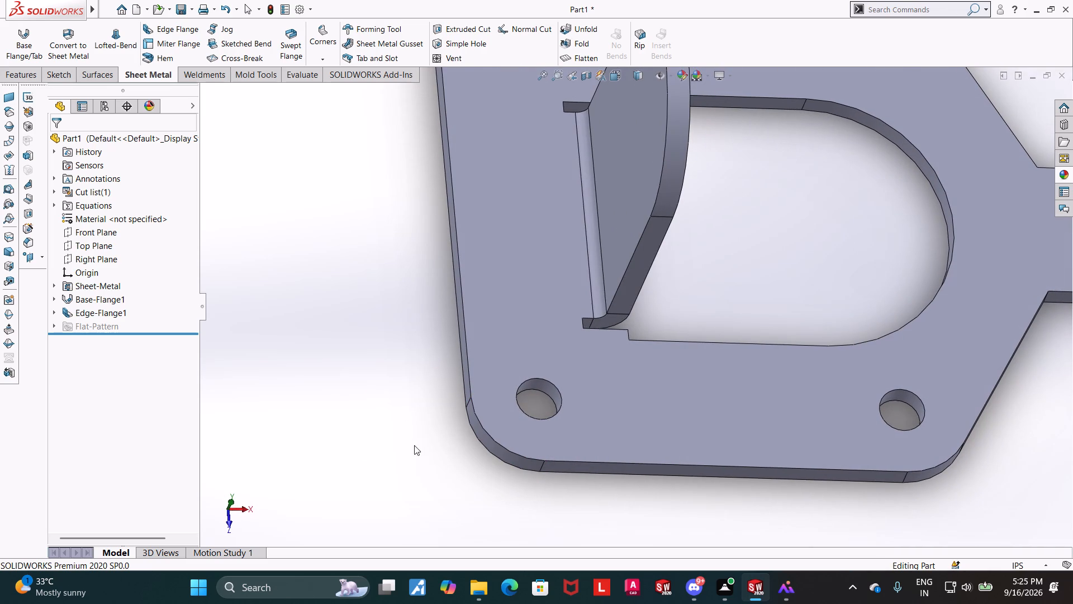
{"action": "middle_click_drag", "start_coordinate": [401, 437], "coordinate": [322, 350]}
{"action": "scroll", "coordinate": [383, 362], "scroll_direction": "up", "scroll_amount": 5}
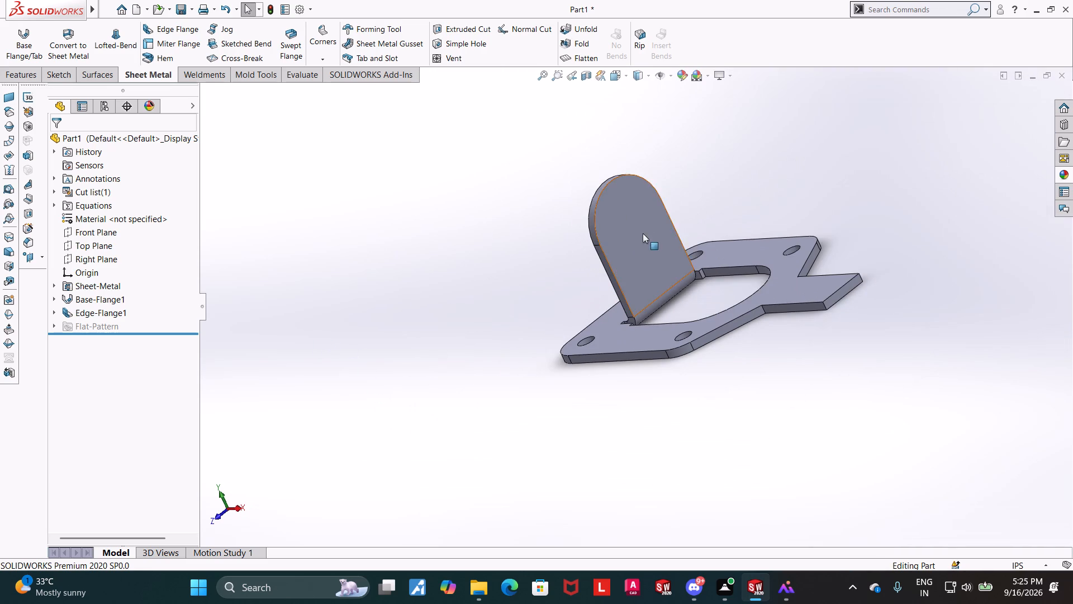
{"action": "left_click", "coordinate": [643, 233]}
{"action": "left_click", "coordinate": [697, 196]}
{"action": "left_click", "coordinate": [109, 345]}
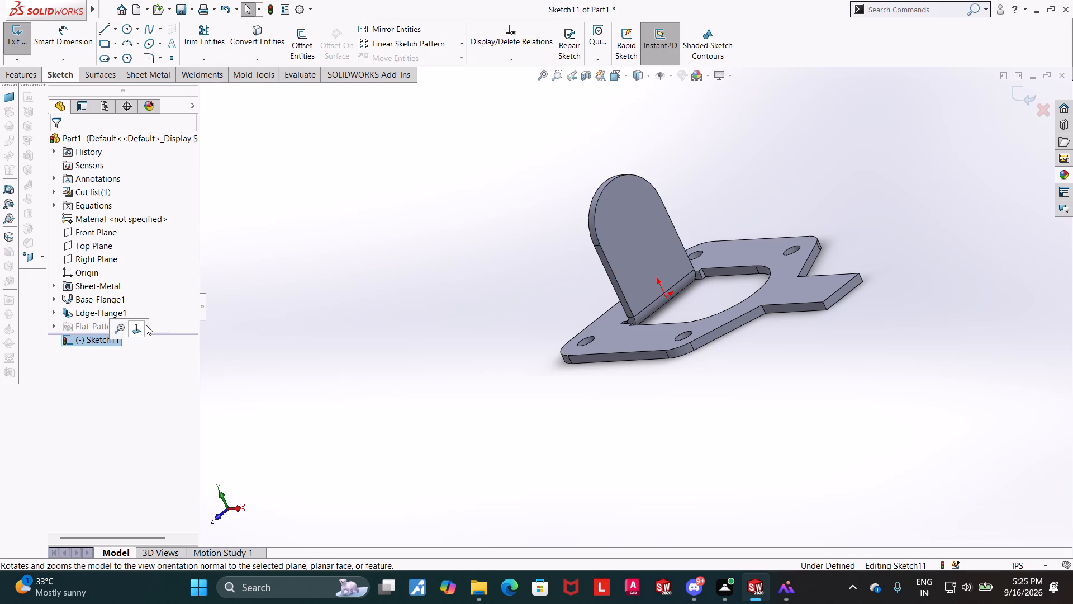
{"action": "left_click", "coordinate": [138, 326]}
{"action": "left_click", "coordinate": [126, 32]}
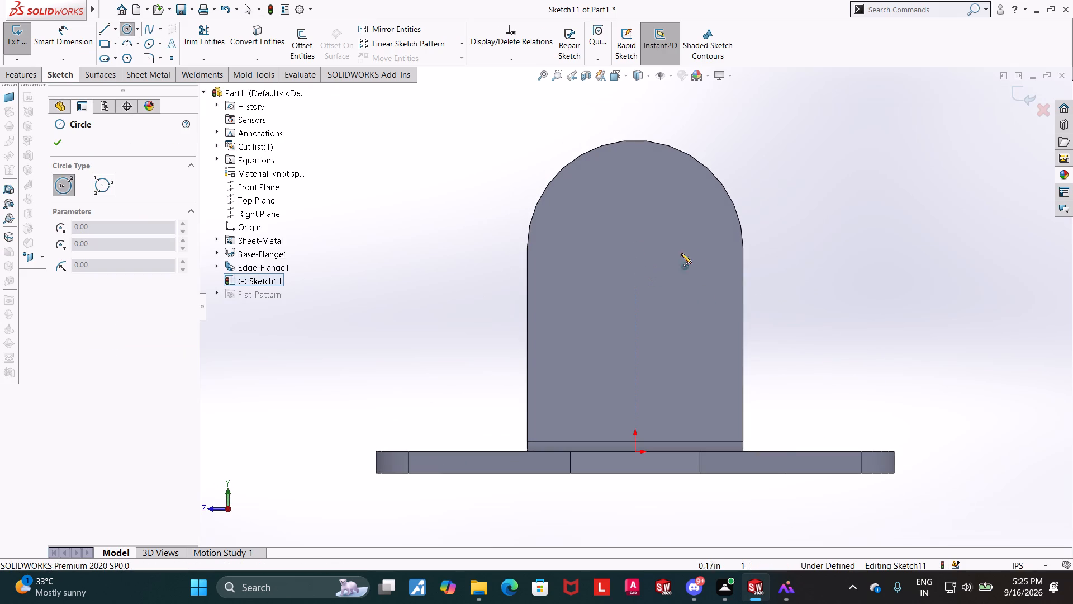
{"action": "left_click", "coordinate": [634, 248]}
{"action": "left_click", "coordinate": [663, 222]}
{"action": "key", "text": "Escape"}
{"action": "key", "text": "Escape"}
Dimension the circle on the flange face to a 0.625 in diameter and close the sketch.
{"action": "left_click", "coordinate": [68, 34]}
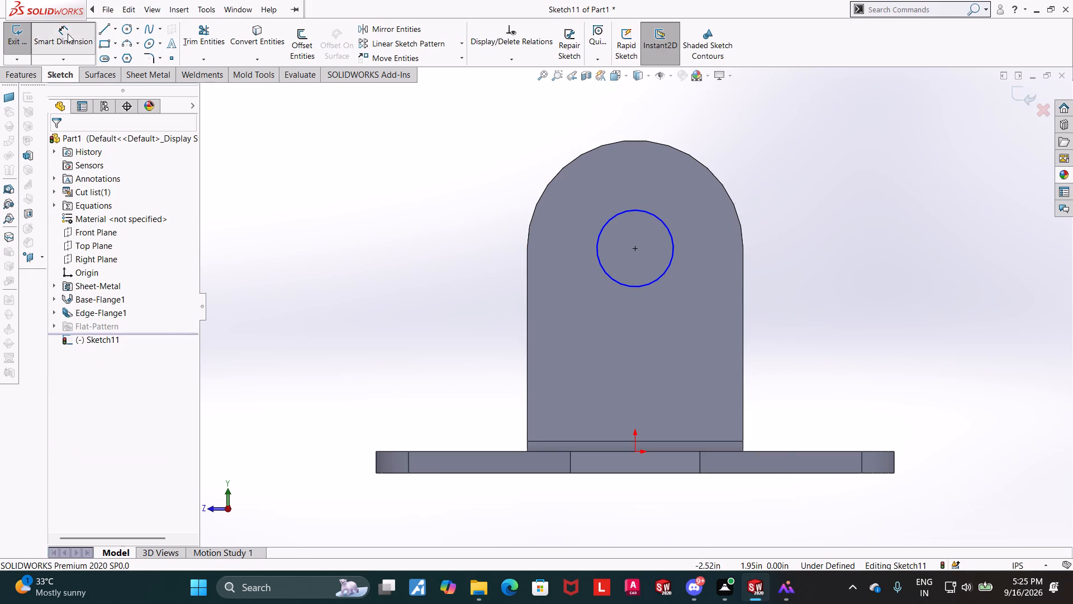
{"action": "left_click", "coordinate": [664, 269]}
{"action": "left_click", "coordinate": [689, 310]}
{"action": "type", "text": "0.6"}
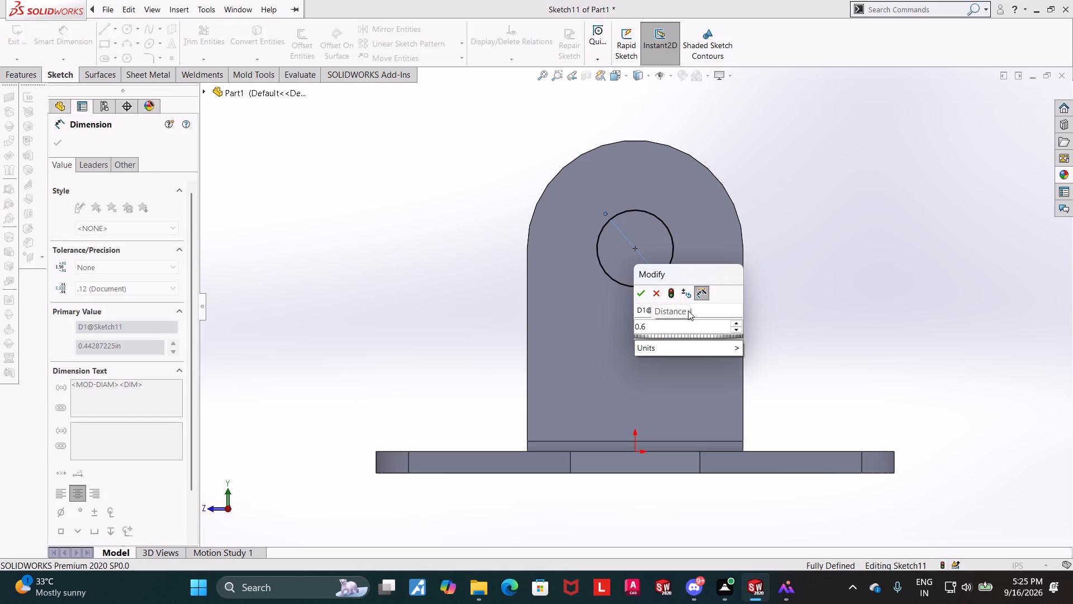
{"action": "key", "text": "2"}
{"action": "key", "text": "5"}
{"action": "key", "text": "Return"}
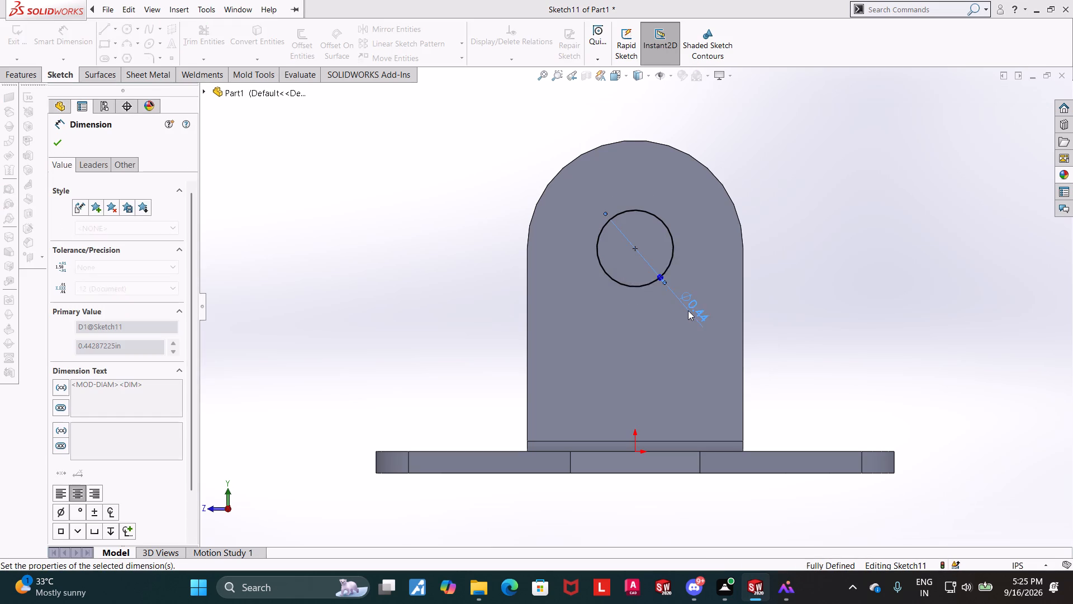
{"action": "left_click", "coordinate": [1005, 101]}
{"action": "left_click", "coordinate": [1018, 94]}
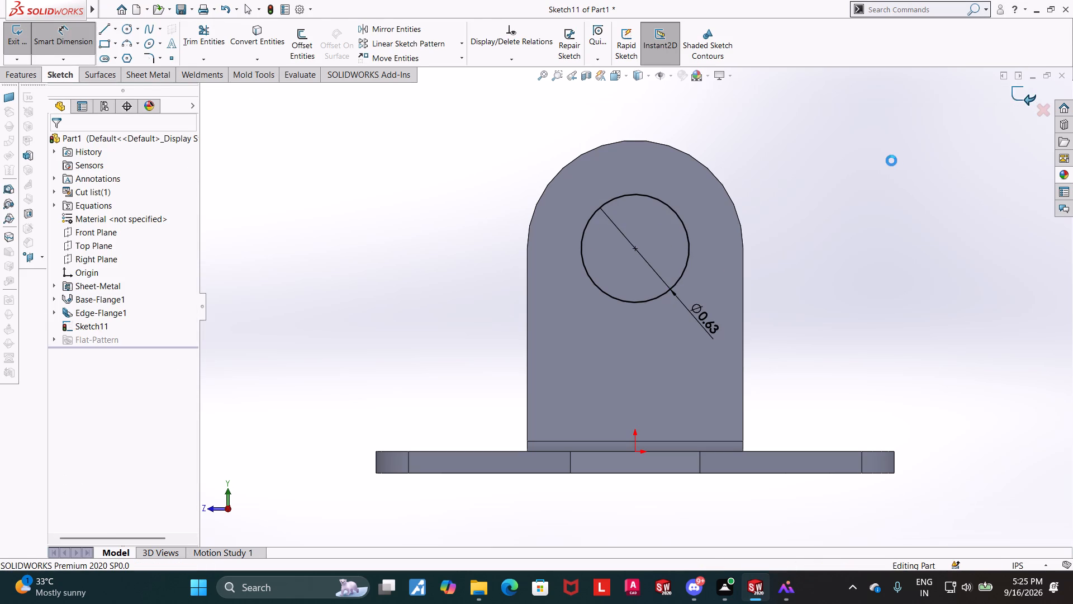
Cut the circle through the round-topped flange with an Extruded Cut linked to the sheet thickness.
{"action": "middle_click_drag", "start_coordinate": [891, 161], "coordinate": [929, 162]}
{"action": "scroll", "coordinate": [875, 179], "scroll_direction": "up", "scroll_amount": 2}
{"action": "middle_click_drag", "start_coordinate": [689, 182], "coordinate": [705, 186]}
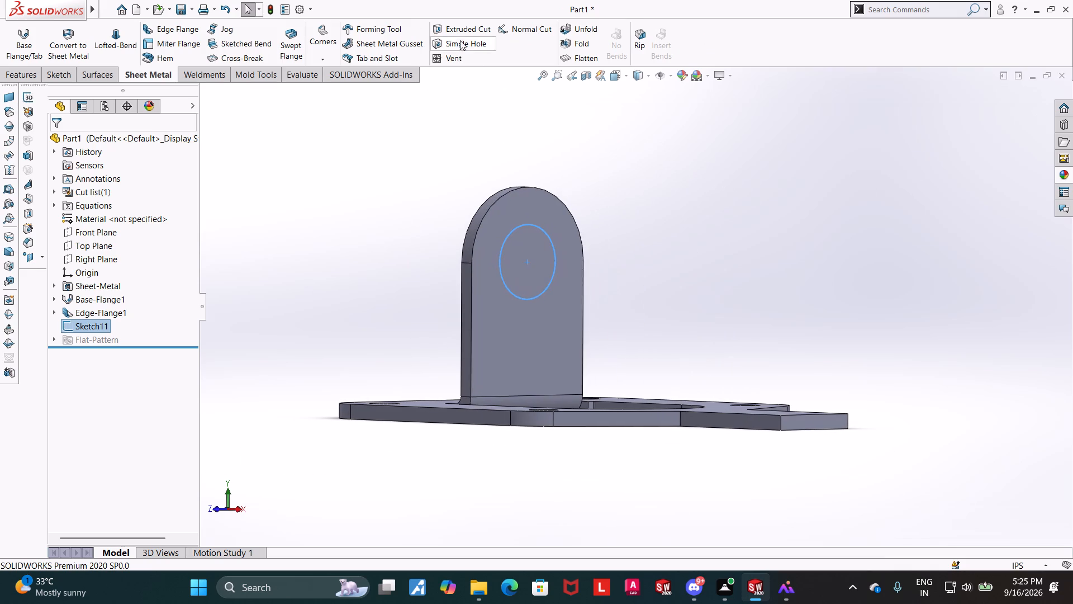
{"action": "left_click", "coordinate": [459, 30]}
{"action": "middle_click_drag", "start_coordinate": [687, 218], "coordinate": [701, 221]}
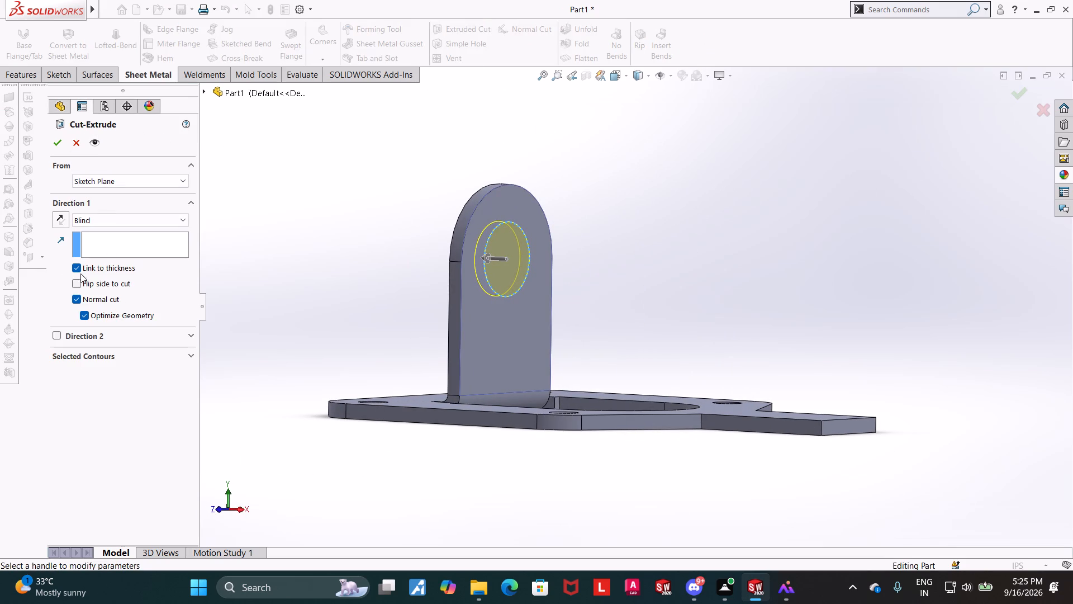
{"action": "left_click", "coordinate": [53, 148]}
{"action": "middle_click_drag", "start_coordinate": [281, 360], "coordinate": [302, 361]}
{"action": "scroll", "coordinate": [302, 371], "scroll_direction": "up", "scroll_amount": 1}
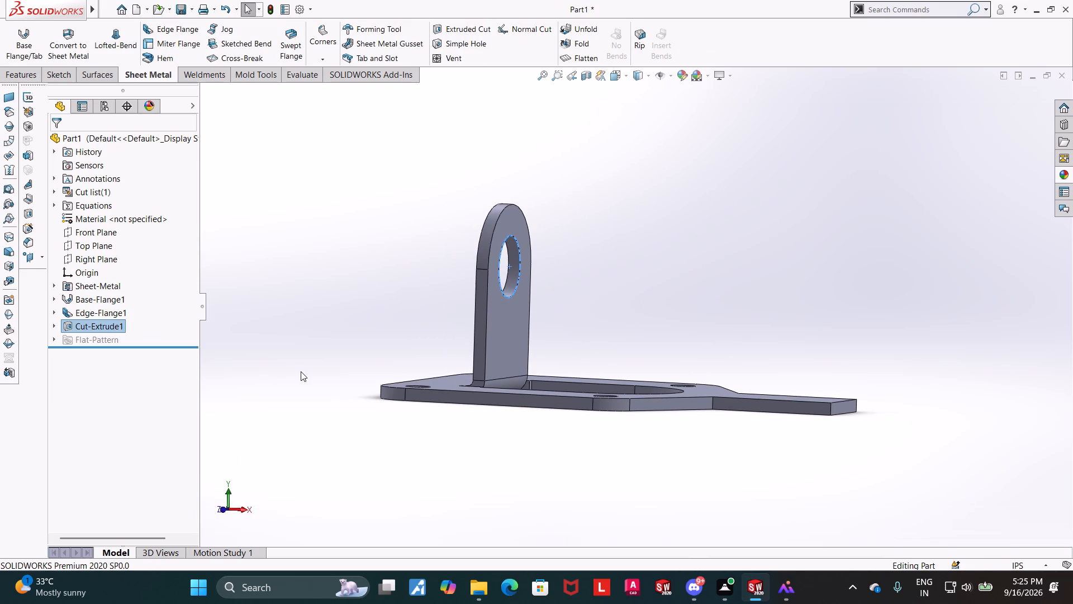
Examine the plate and the holed flange from the top and from tilted angles, checking the Right Plane's position.
{"action": "left_click", "coordinate": [310, 372]}
{"action": "middle_click_drag", "start_coordinate": [331, 348], "coordinate": [337, 539]}
{"action": "scroll", "coordinate": [337, 539], "scroll_direction": "down", "scroll_amount": 1}
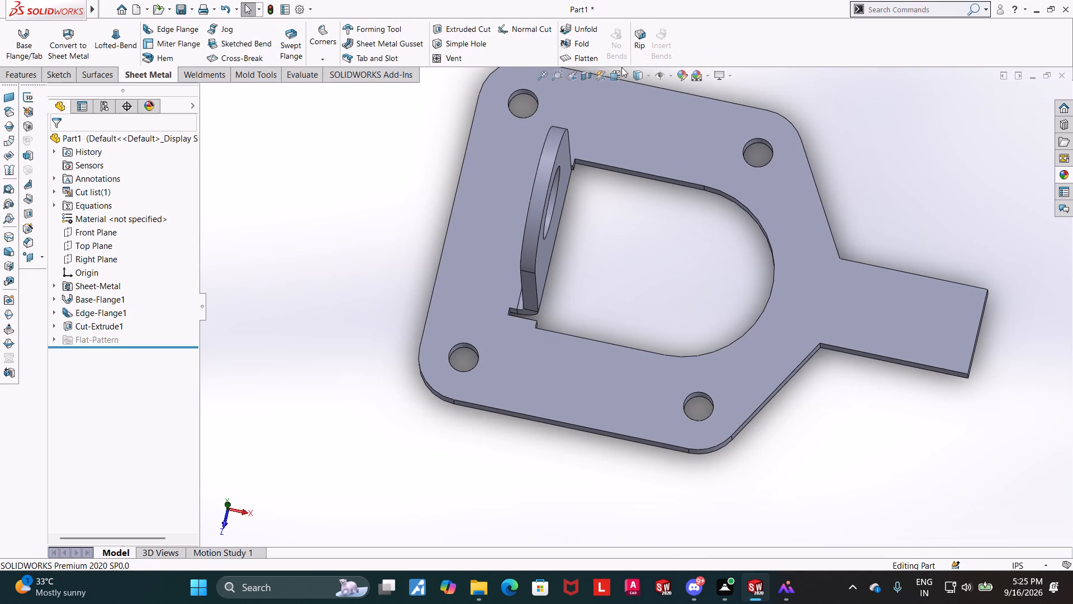
{"action": "left_click", "coordinate": [614, 77]}
{"action": "left_click", "coordinate": [514, 351]}
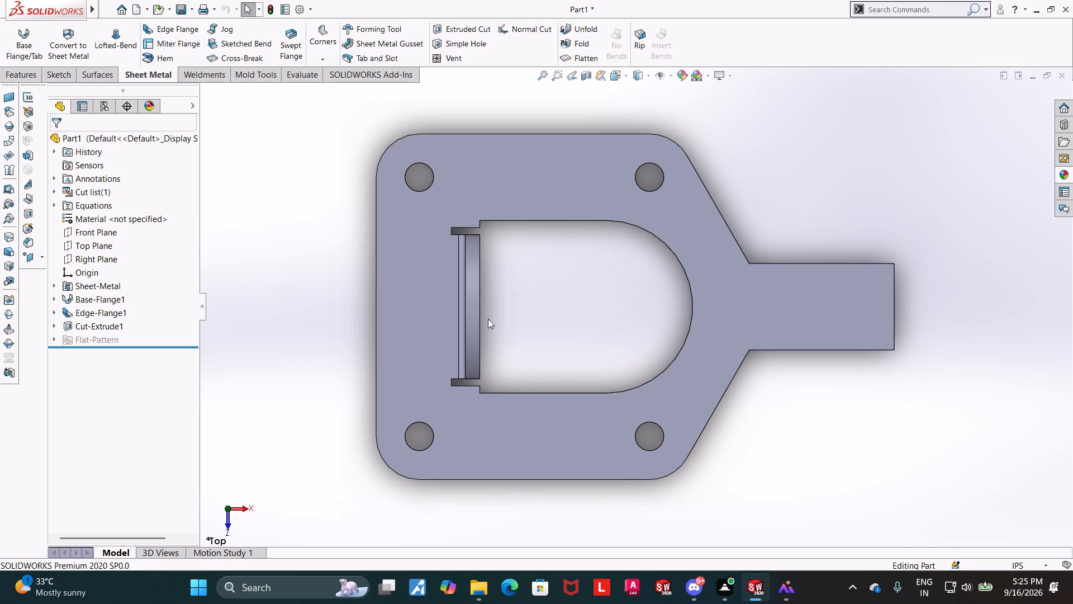
{"action": "middle_click_drag", "start_coordinate": [449, 114], "coordinate": [452, 72]}
{"action": "scroll", "coordinate": [448, 110], "scroll_direction": "up", "scroll_amount": 2}
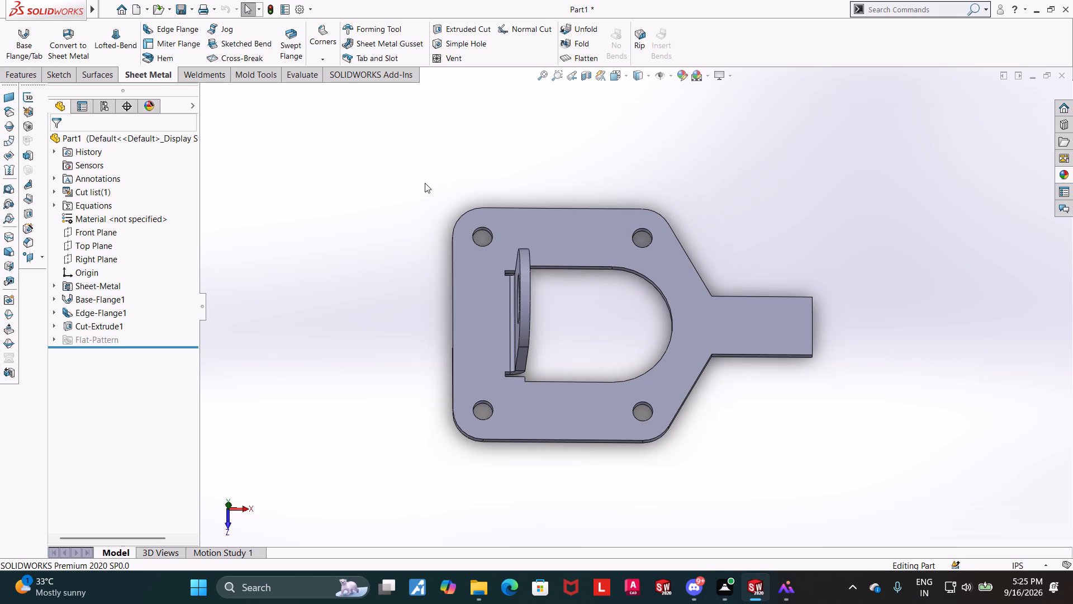
{"action": "middle_click_drag", "start_coordinate": [424, 183], "coordinate": [425, 139]}
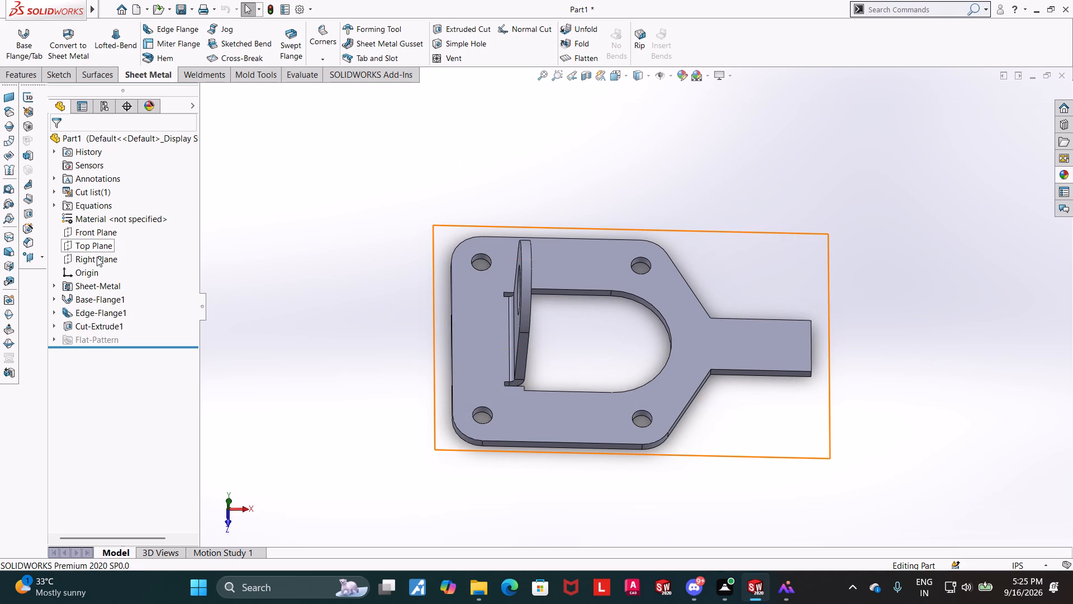
{"action": "left_click", "coordinate": [97, 257]}
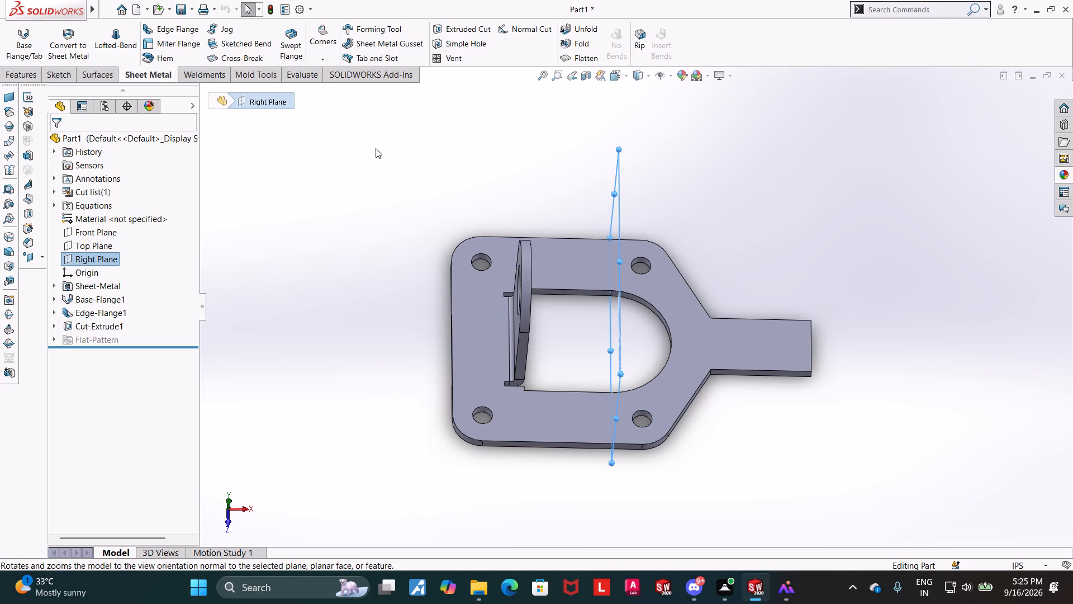
{"action": "middle_click_drag", "start_coordinate": [374, 148], "coordinate": [369, 150]}
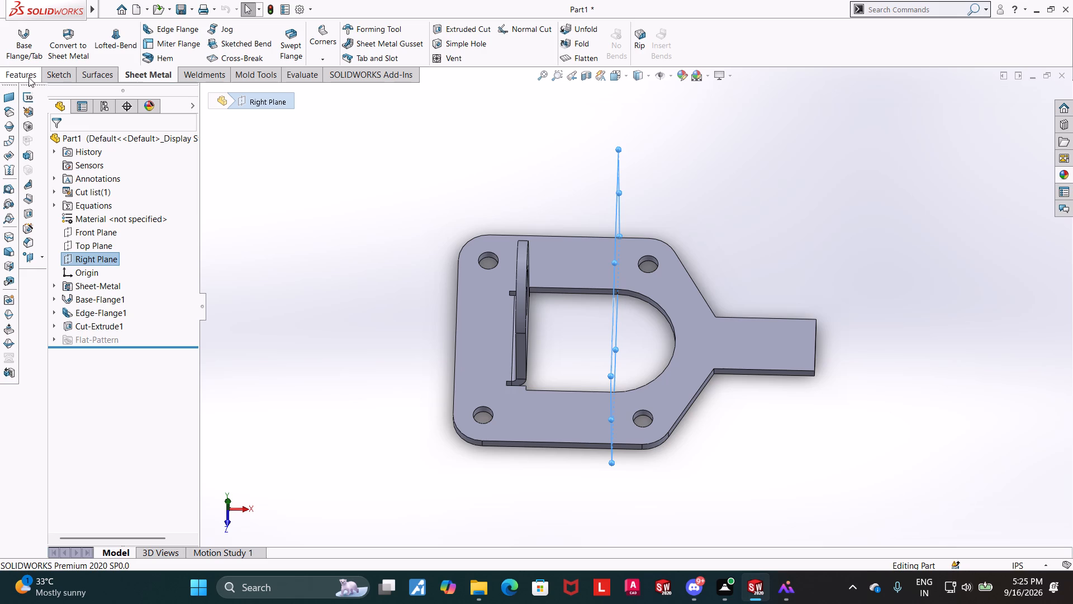
{"action": "left_click", "coordinate": [316, 219]}
Edit the edge flange feature and add the plate's outer straight edge opposite the tab as a second flange edge.
{"action": "left_click", "coordinate": [74, 316]}
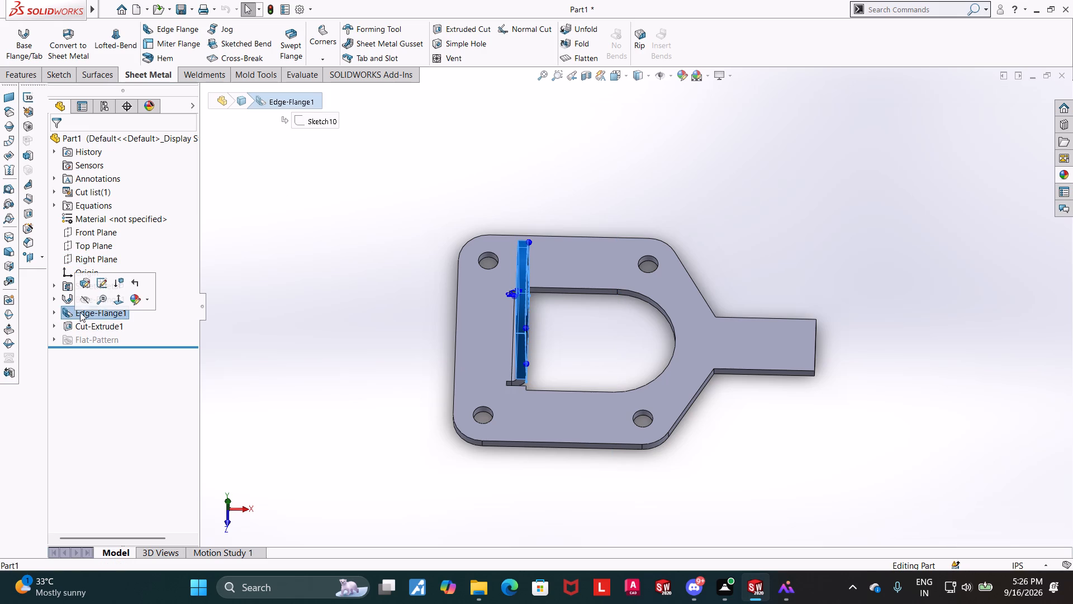
{"action": "left_click", "coordinate": [84, 287]}
{"action": "middle_click_drag", "start_coordinate": [415, 334], "coordinate": [435, 327]}
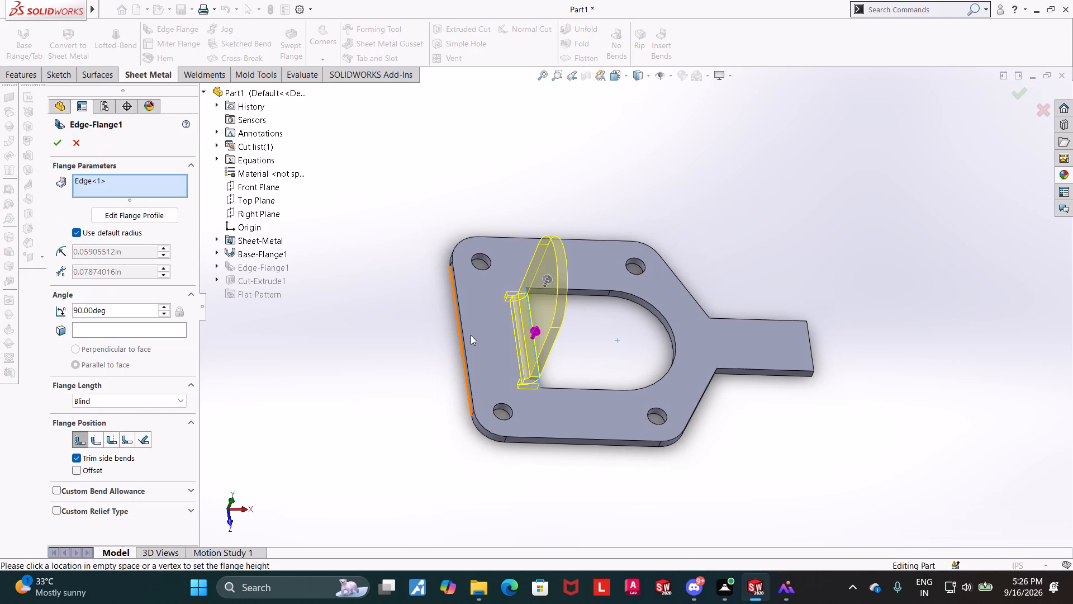
{"action": "left_click", "coordinate": [464, 333]}
{"action": "middle_click_drag", "start_coordinate": [389, 339], "coordinate": [416, 290]}
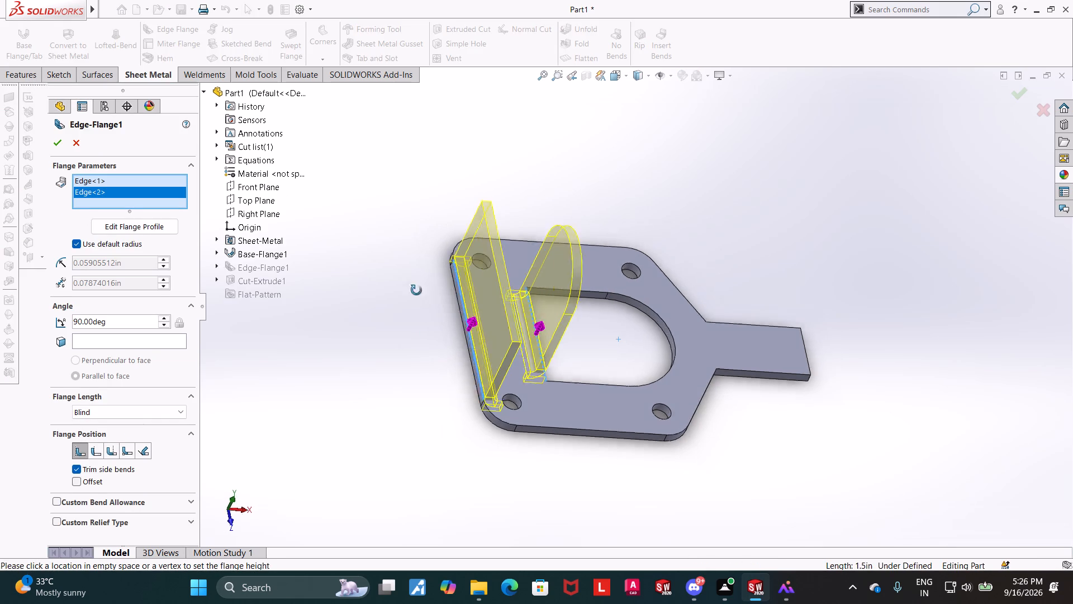
{"action": "middle_click_drag", "start_coordinate": [416, 290], "coordinate": [511, 350]}
{"action": "left_click", "coordinate": [614, 76]}
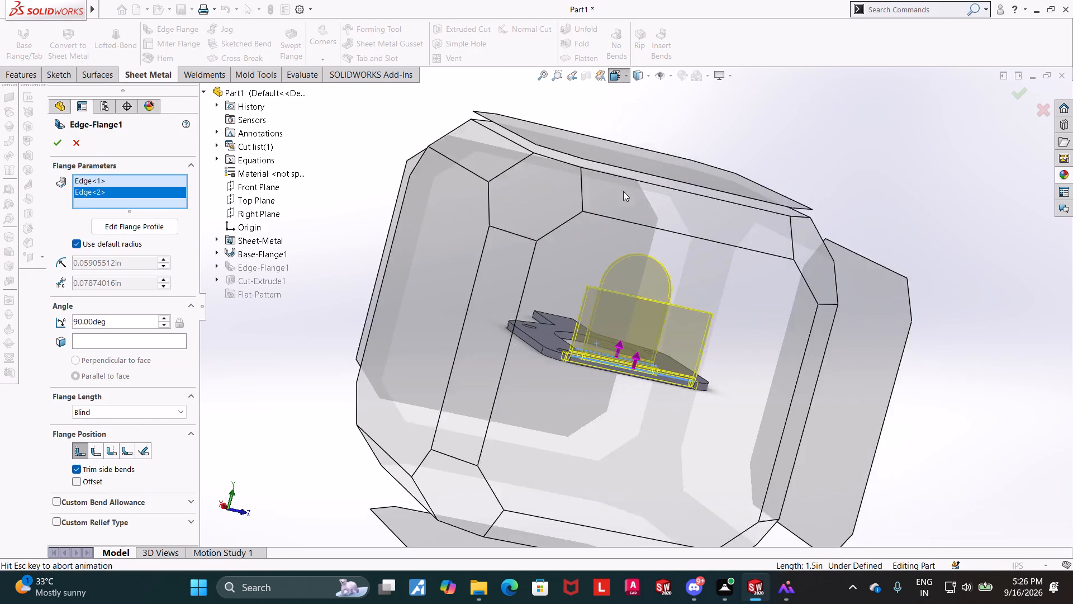
{"action": "left_click", "coordinate": [550, 365]}
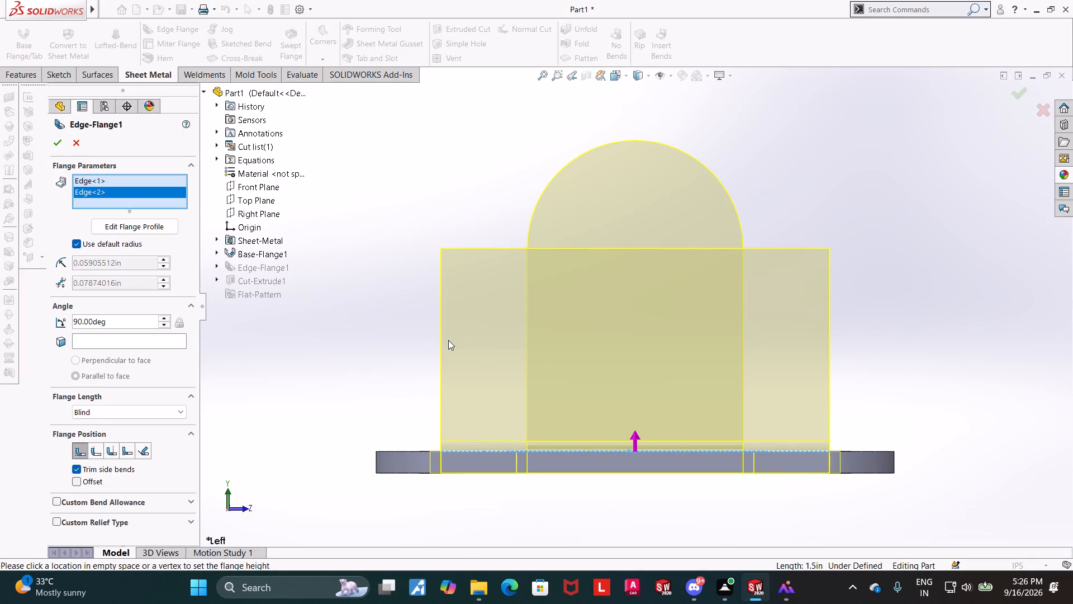
Edit the second flange's profile, pull both vertical sides inward and dimension its width to 1.25 in.
{"action": "left_click", "coordinate": [146, 224]}
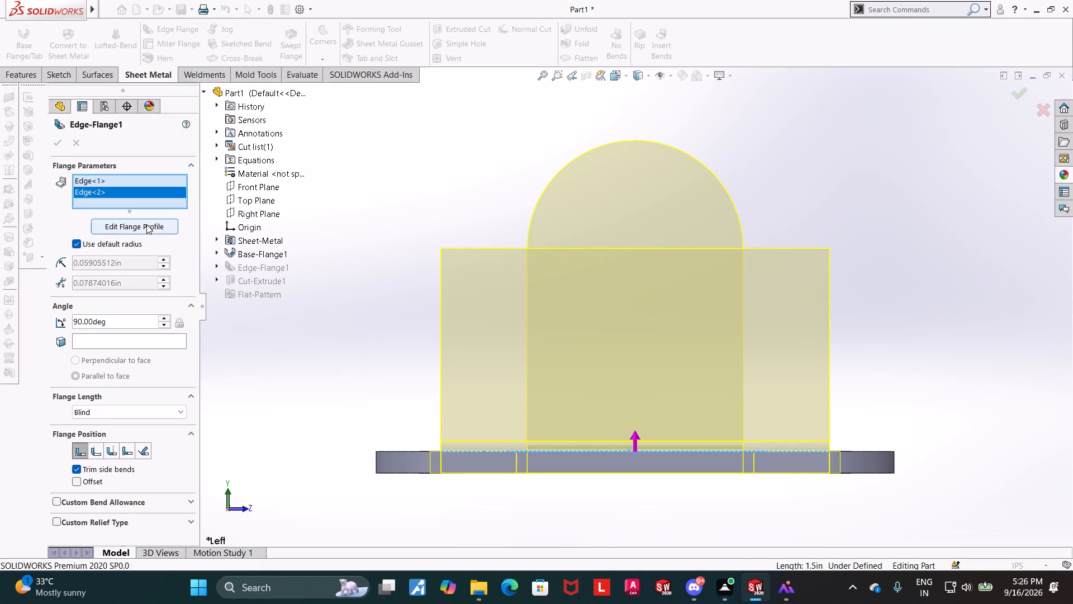
{"action": "left_click_drag", "start_coordinate": [440, 348], "coordinate": [529, 346]}
{"action": "left_click", "coordinate": [529, 346]}
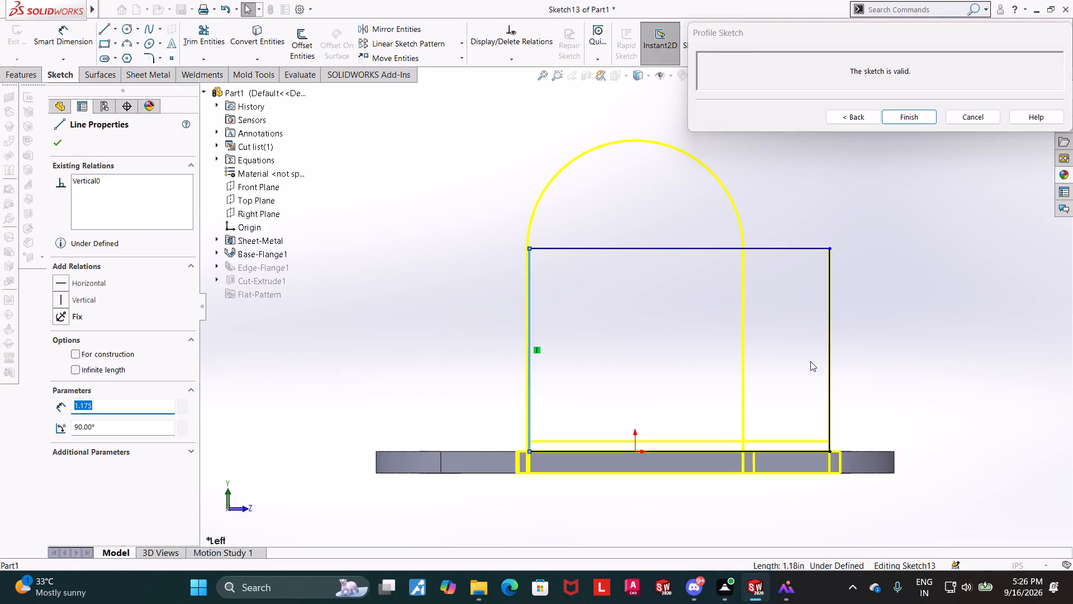
{"action": "left_click_drag", "start_coordinate": [831, 360], "coordinate": [744, 357]}
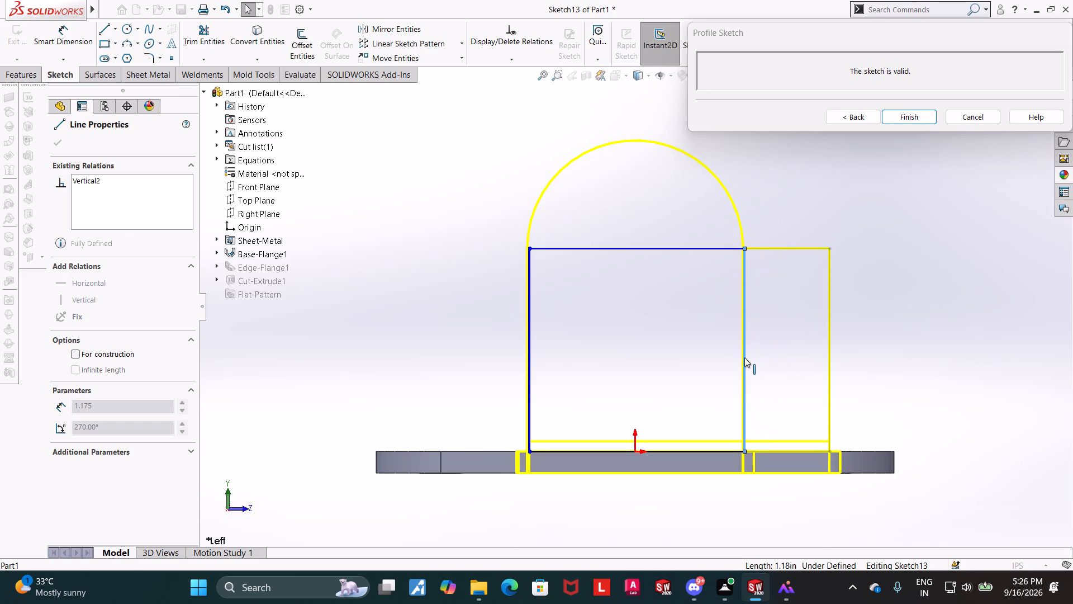
{"action": "left_click_drag", "start_coordinate": [744, 357], "coordinate": [744, 356]}
{"action": "left_click", "coordinate": [949, 345]}
{"action": "left_click", "coordinate": [75, 32]}
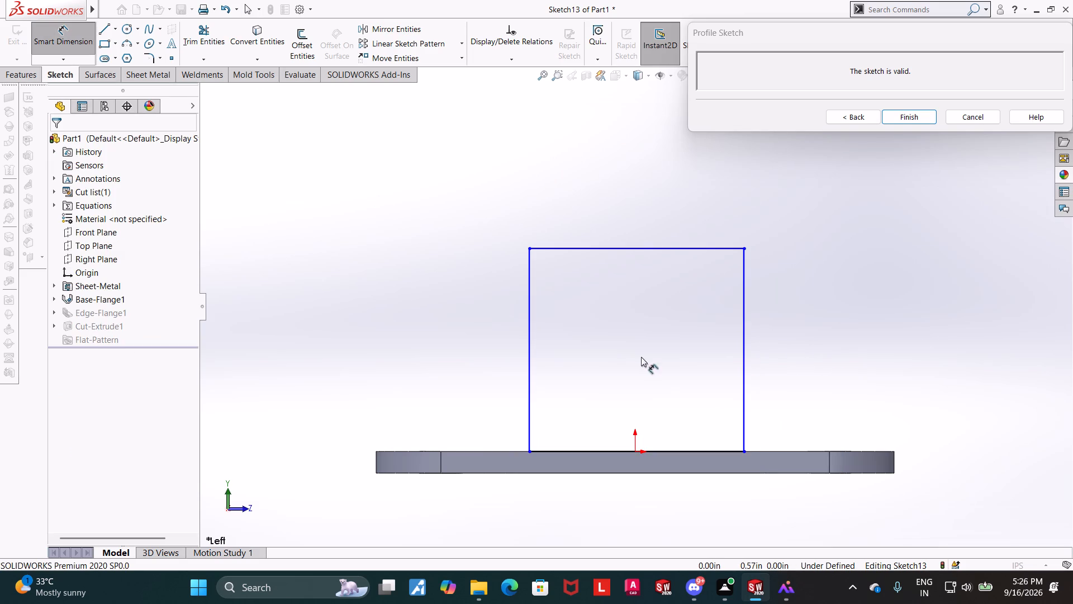
{"action": "left_click", "coordinate": [530, 307]}
{"action": "left_click", "coordinate": [743, 320]}
{"action": "left_click", "coordinate": [628, 219]}
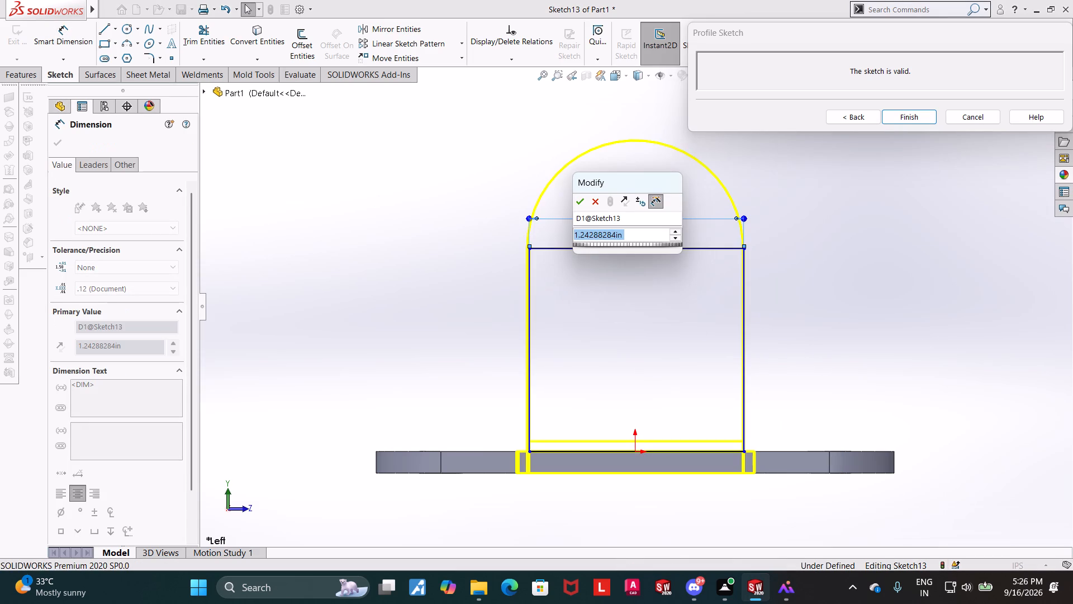
{"action": "type", "text": "1.25"}
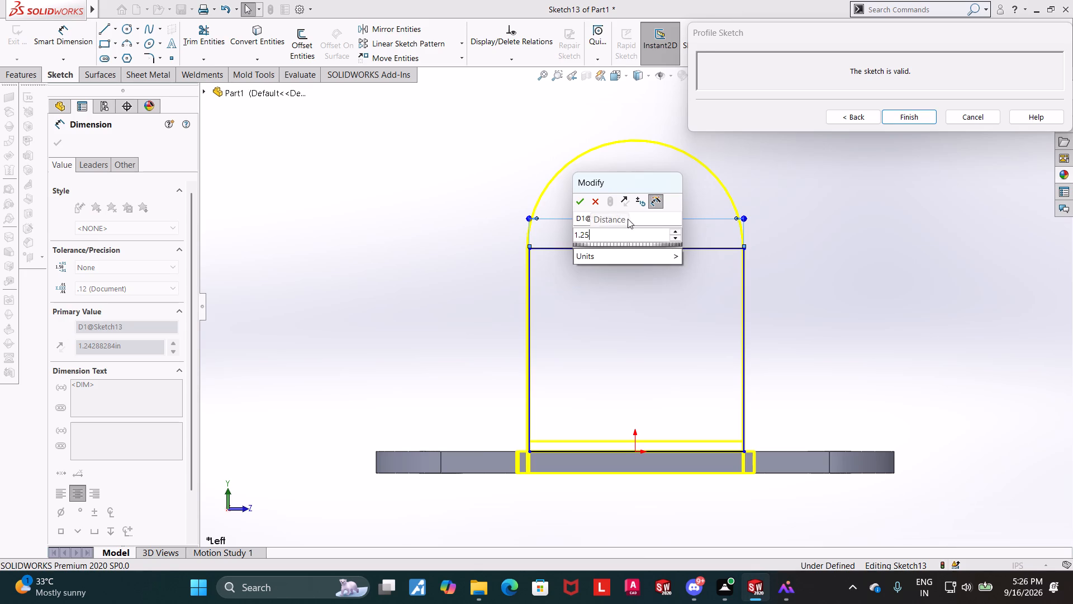
{"action": "key", "text": "Return"}
{"action": "key", "text": "Escape"}
{"action": "key", "text": "Escape"}
Dimension the profile's vertical side to 0.625 in from the origin, centring the flange.
{"action": "left_click", "coordinate": [69, 41]}
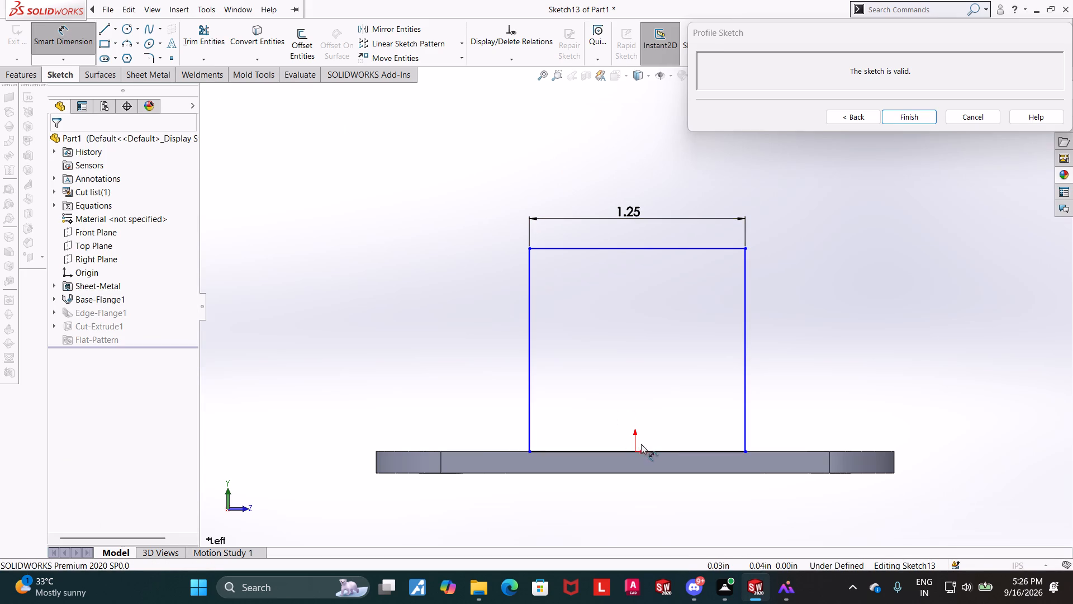
{"action": "left_click", "coordinate": [635, 450]}
{"action": "left_click", "coordinate": [530, 357]}
{"action": "left_click", "coordinate": [577, 520]}
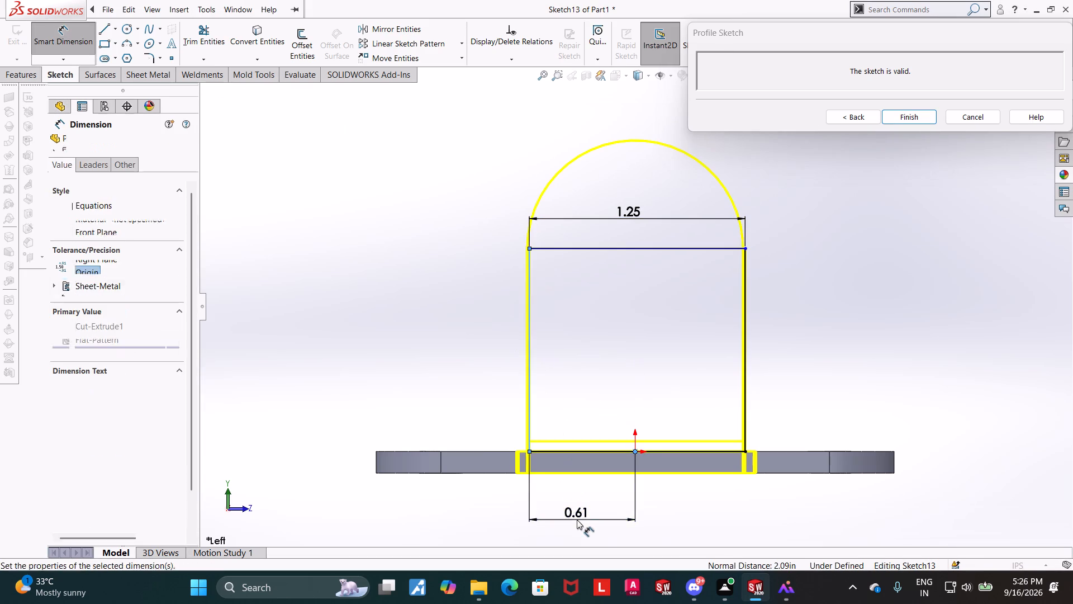
{"action": "type", "text": "0."}
{"action": "type", "text": "625"}
{"action": "key", "text": "Return"}
{"action": "key", "text": "Escape"}
{"action": "key", "text": "Escape"}
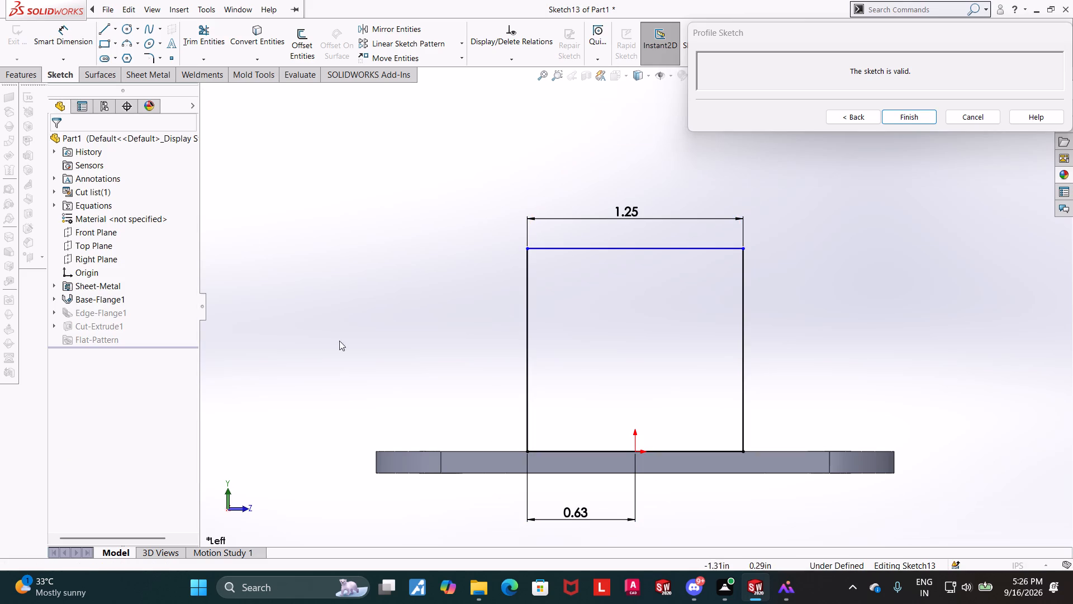
Draw a semicircular three-point arc between the two upper corners of the flange profile.
{"action": "left_click", "coordinate": [127, 42]}
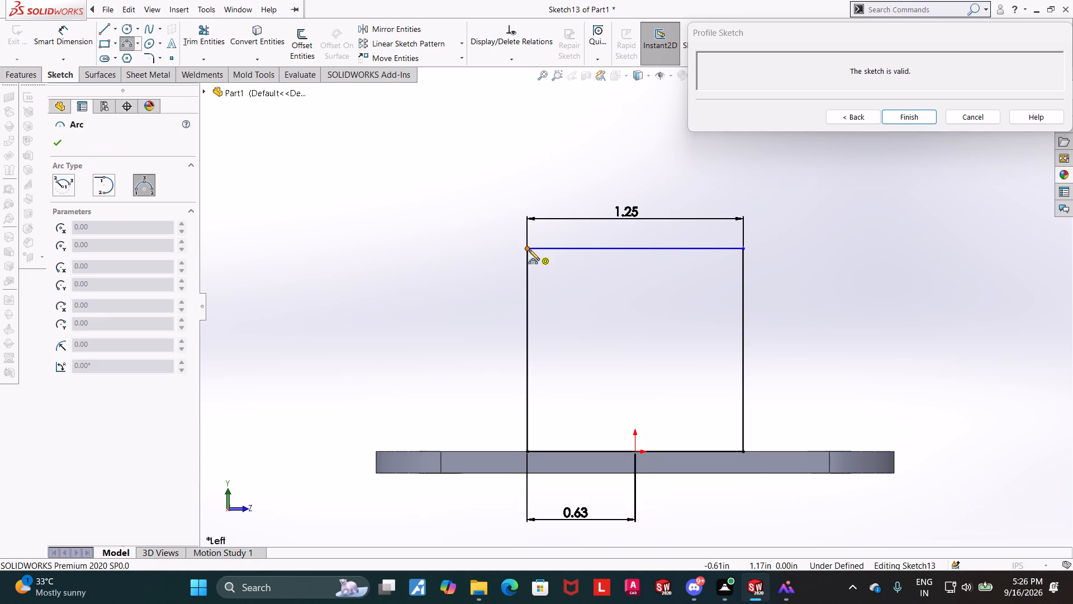
{"action": "left_click", "coordinate": [529, 249]}
{"action": "left_click", "coordinate": [742, 247]}
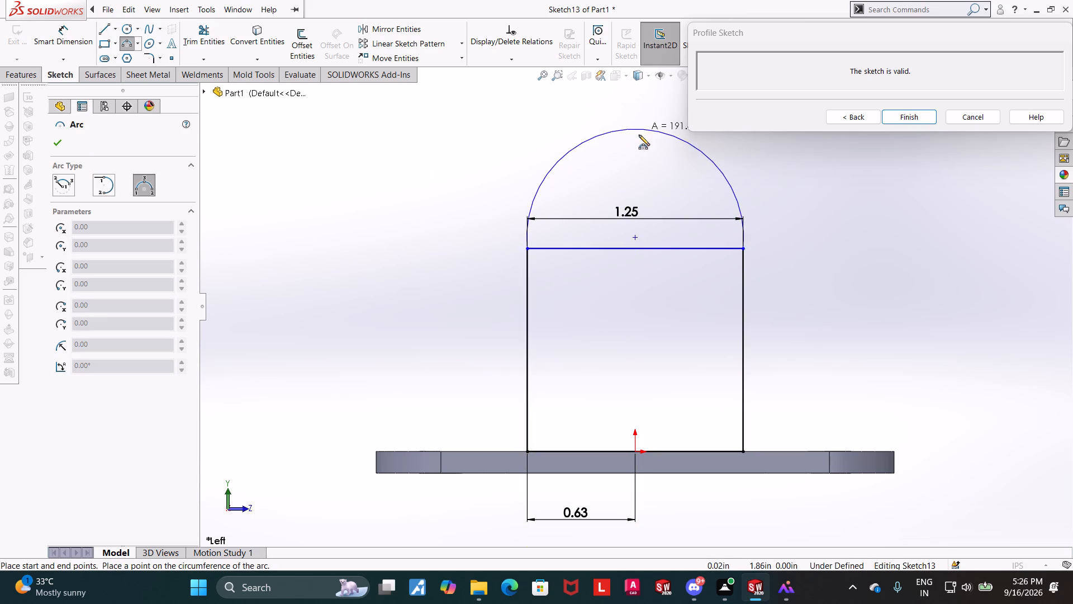
{"action": "left_click", "coordinate": [639, 143]}
{"action": "key", "text": "Escape"}
{"action": "key", "text": "Escape"}
{"action": "key", "text": "Escape"}
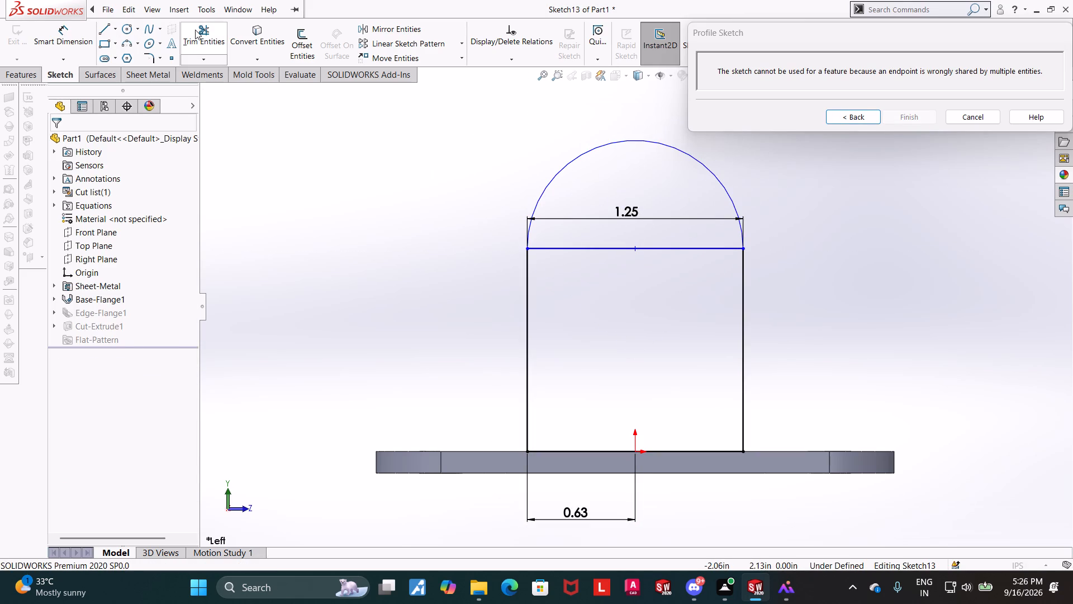
Trim away the straight line beneath the arc to leave a single round-topped profile.
{"action": "left_click", "coordinate": [195, 30]}
{"action": "left_click_drag", "start_coordinate": [582, 278], "coordinate": [583, 234]}
{"action": "left_click_drag", "start_coordinate": [675, 284], "coordinate": [678, 257]}
{"action": "key", "text": "Escape"}
{"action": "key", "text": "Escape"}
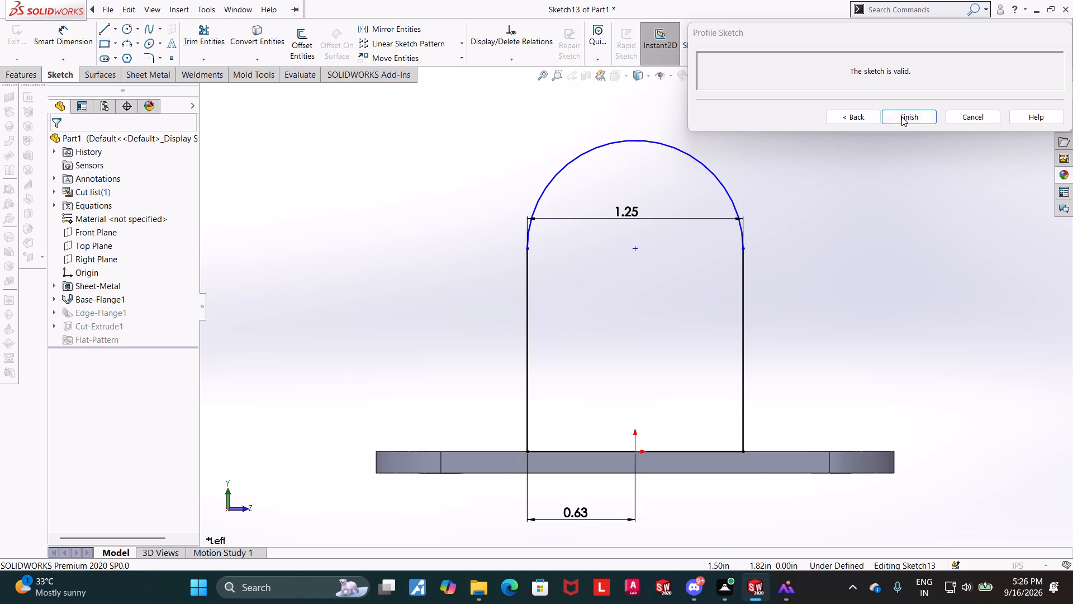
Return from the profile sketch to the edge flange settings and apply the feature with both flanges.
{"action": "middle_click_drag", "start_coordinate": [911, 201], "coordinate": [880, 205]}
{"action": "scroll", "coordinate": [882, 209], "scroll_direction": "up", "scroll_amount": 2}
{"action": "middle_click_drag", "start_coordinate": [847, 228], "coordinate": [794, 259]}
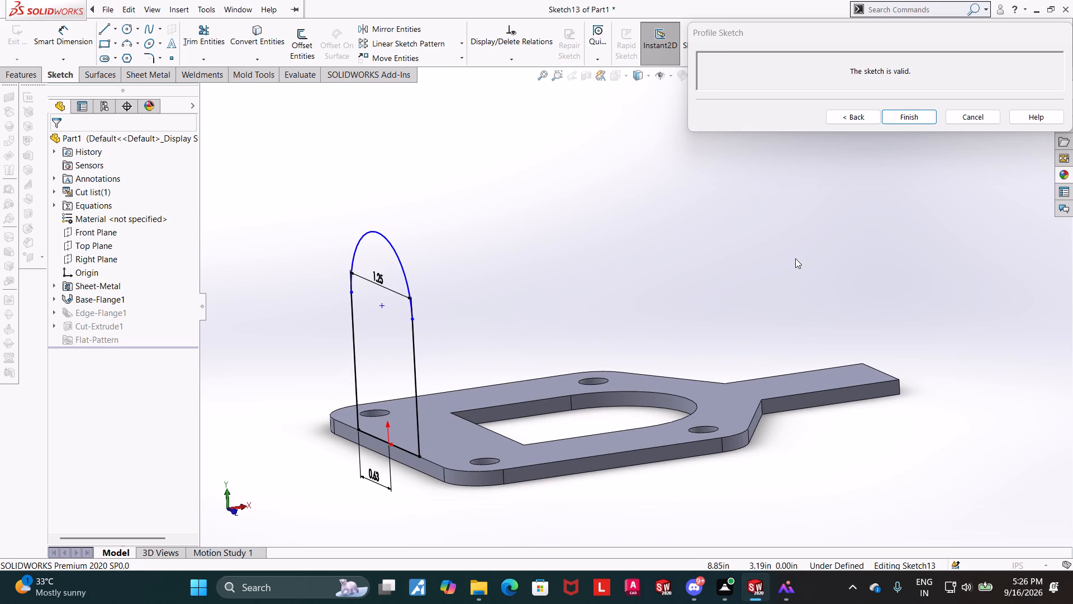
{"action": "left_click", "coordinate": [857, 120]}
{"action": "middle_click_drag", "start_coordinate": [775, 187], "coordinate": [721, 236]}
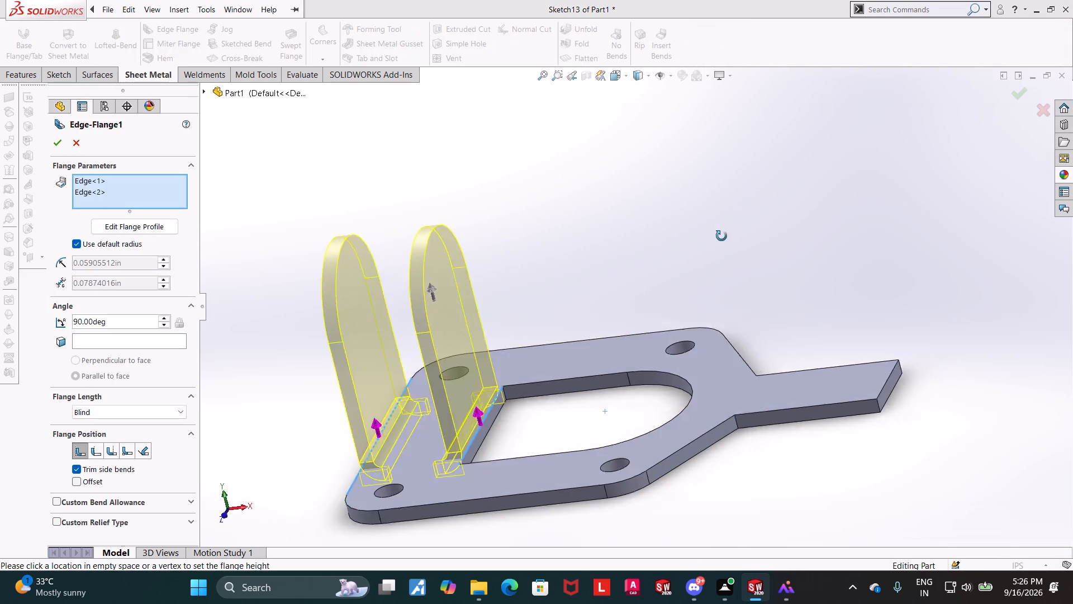
{"action": "middle_click_drag", "start_coordinate": [721, 236], "coordinate": [753, 238]}
{"action": "left_click", "coordinate": [56, 143]}
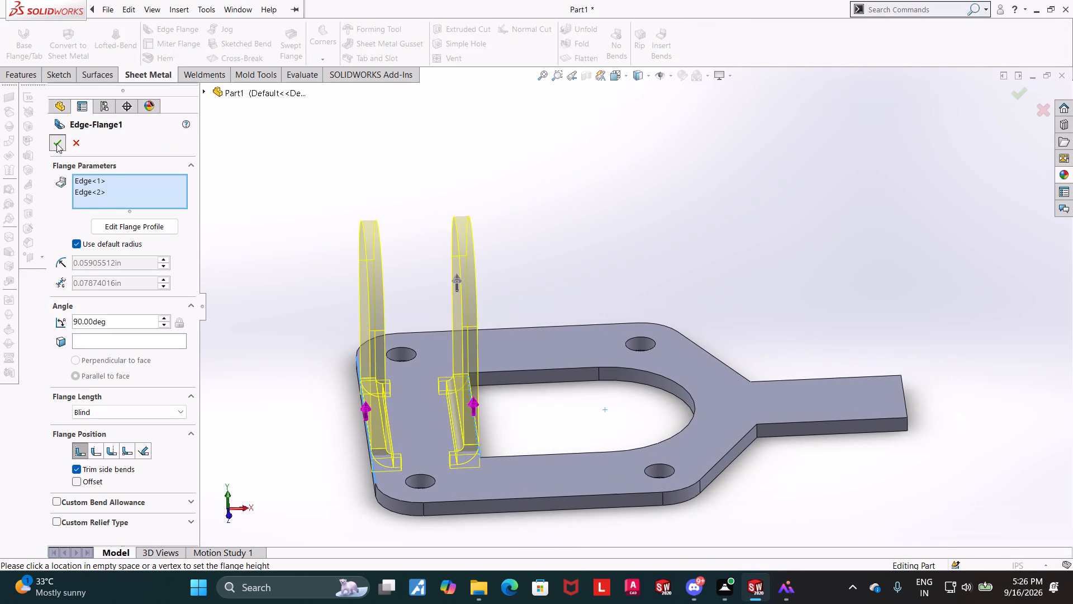
{"action": "middle_click_drag", "start_coordinate": [666, 218], "coordinate": [684, 256]}
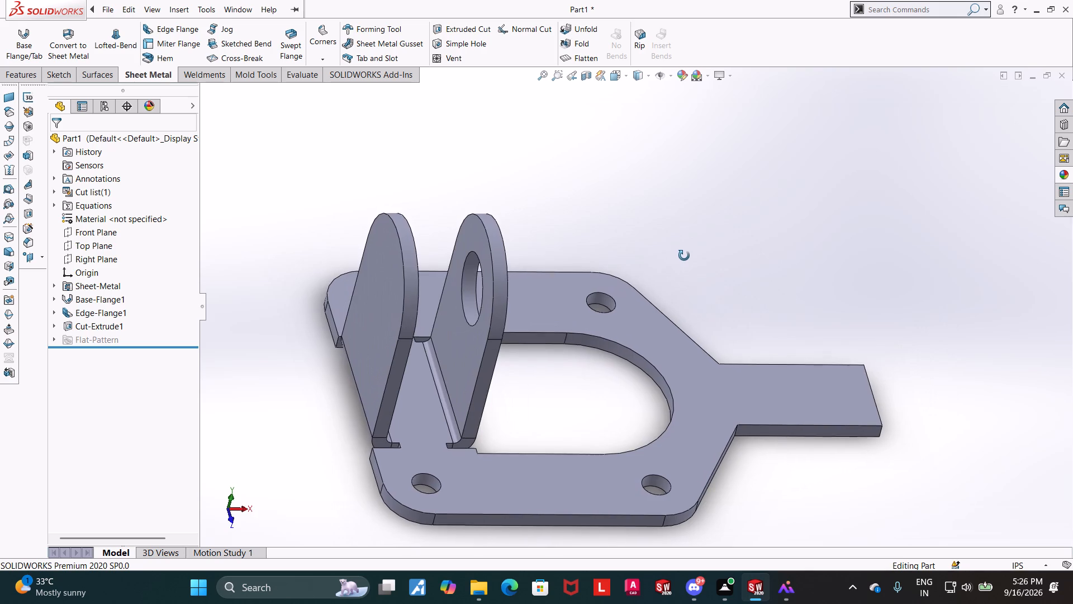
Edit the feature holding the two round-topped flanges and change its flange position to Material Outside.
{"action": "middle_click_drag", "start_coordinate": [684, 256], "coordinate": [667, 390]}
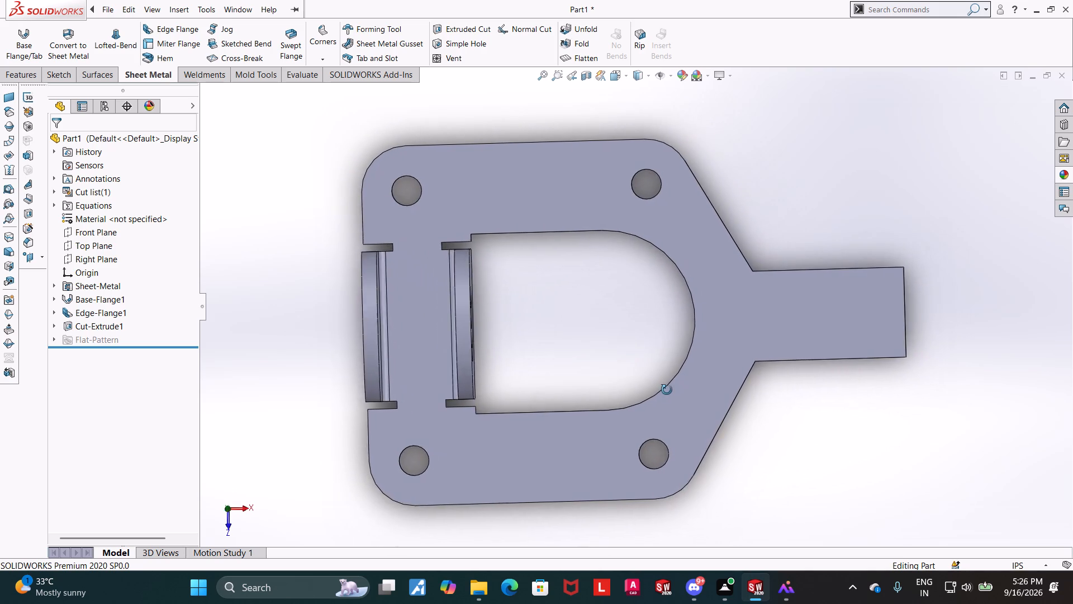
{"action": "middle_click_drag", "start_coordinate": [667, 390], "coordinate": [666, 385]}
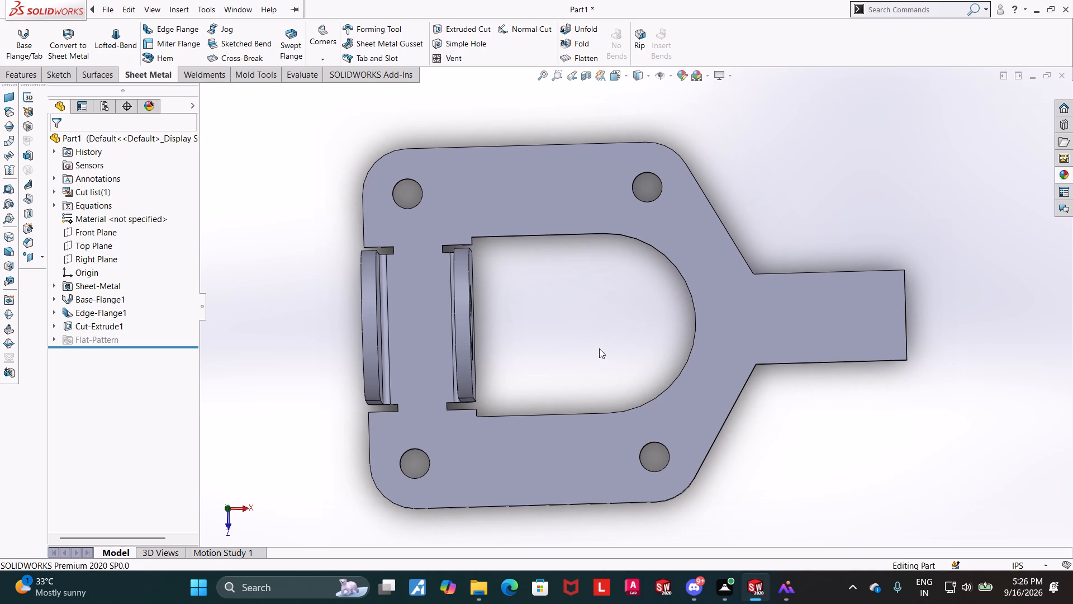
{"action": "middle_click_drag", "start_coordinate": [574, 366], "coordinate": [565, 366]}
{"action": "left_click", "coordinate": [80, 314]}
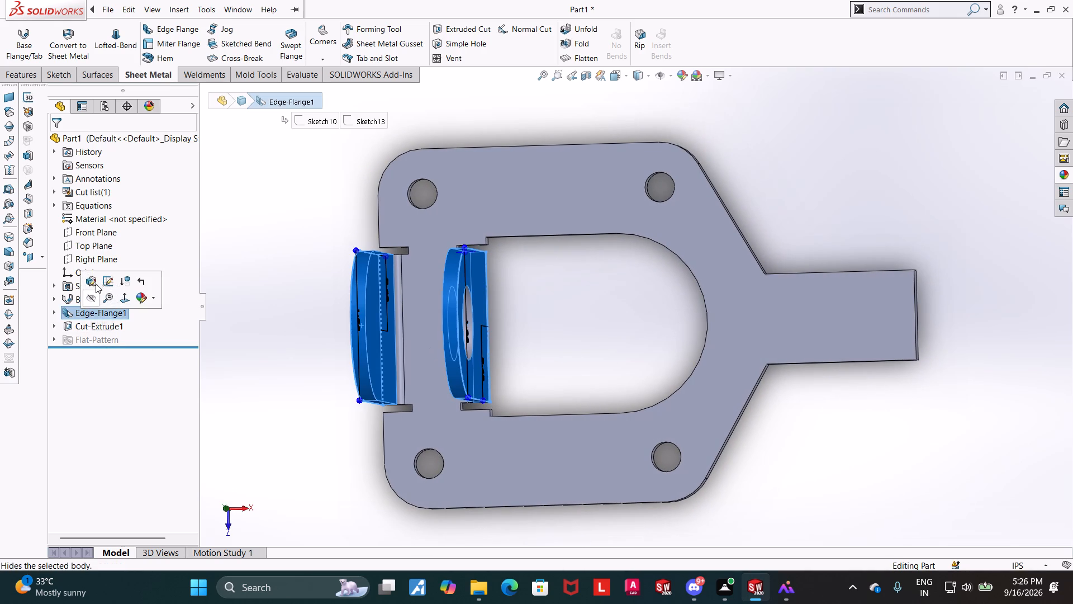
{"action": "left_click", "coordinate": [96, 280]}
{"action": "middle_click_drag", "start_coordinate": [234, 386], "coordinate": [239, 374]}
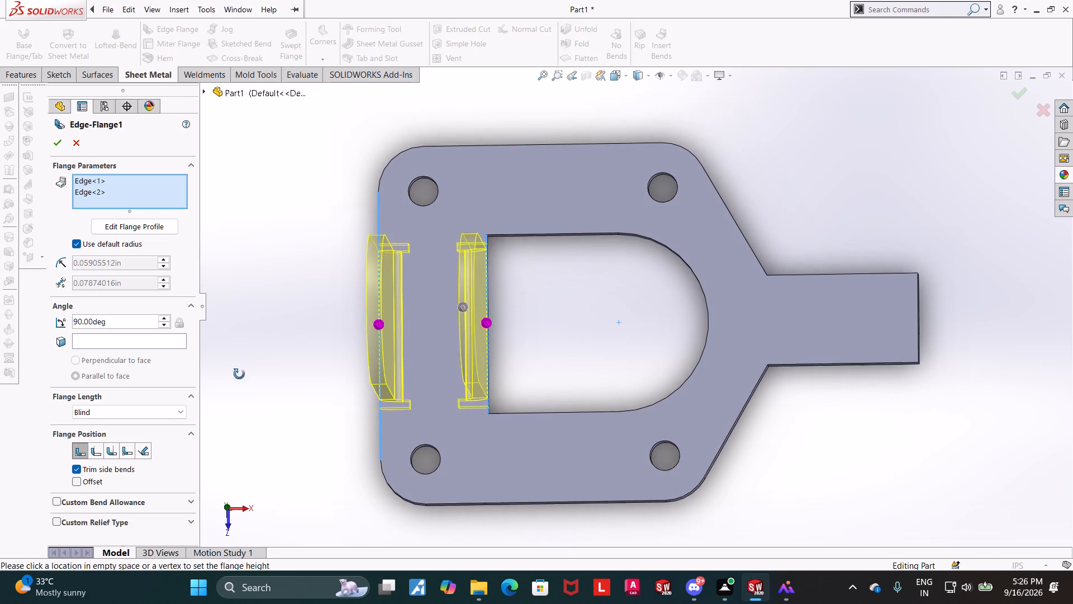
{"action": "middle_click_drag", "start_coordinate": [239, 374], "coordinate": [239, 374]}
{"action": "middle_click_drag", "start_coordinate": [238, 390], "coordinate": [240, 422]}
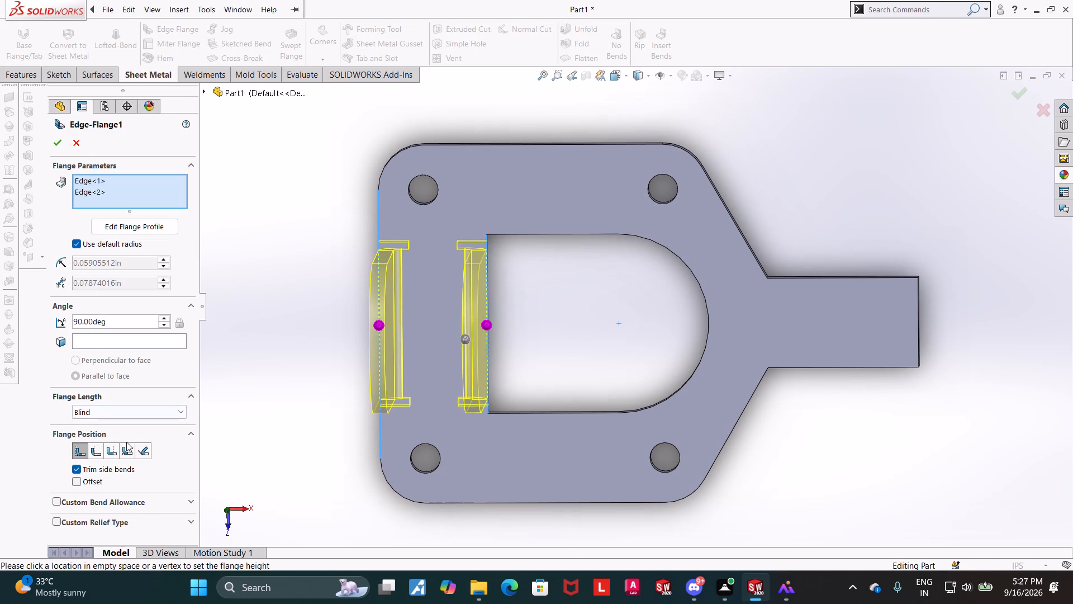
{"action": "left_click", "coordinate": [99, 451]}
{"action": "middle_click", "coordinate": [277, 415]}
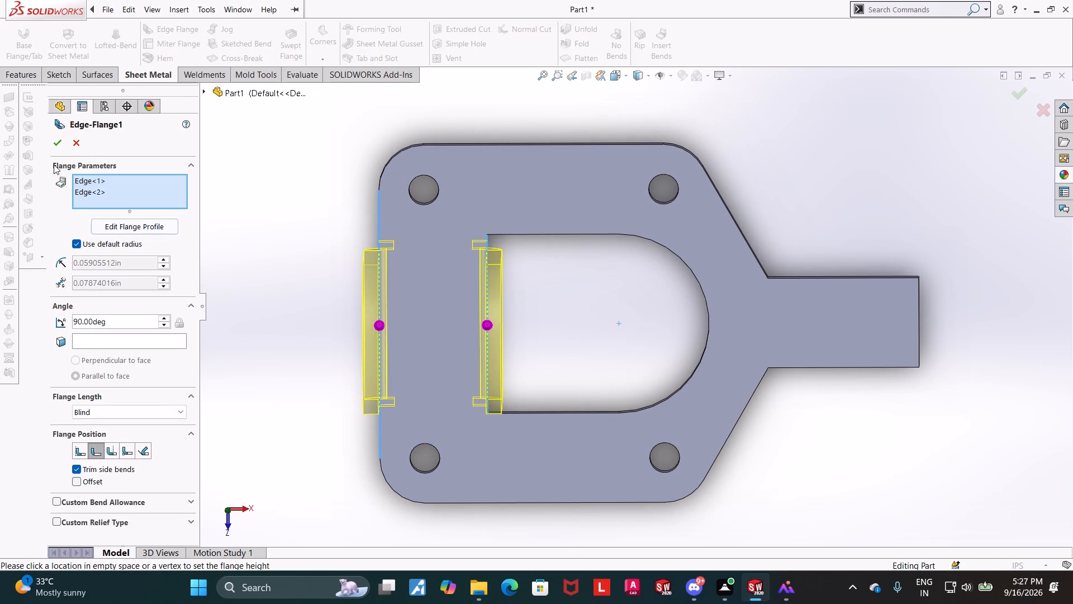
{"action": "left_click", "coordinate": [51, 148]}
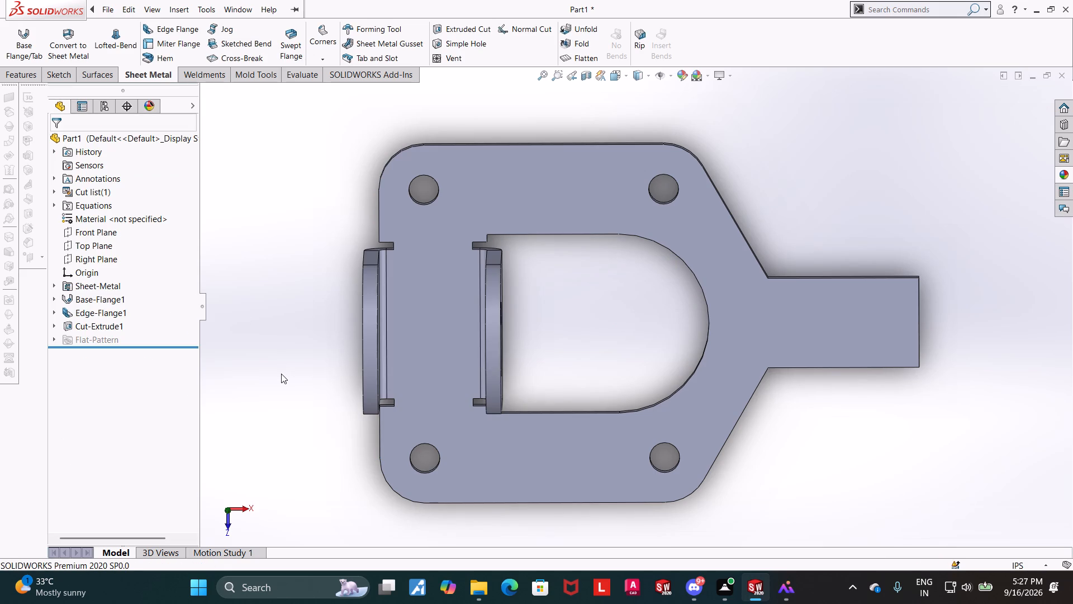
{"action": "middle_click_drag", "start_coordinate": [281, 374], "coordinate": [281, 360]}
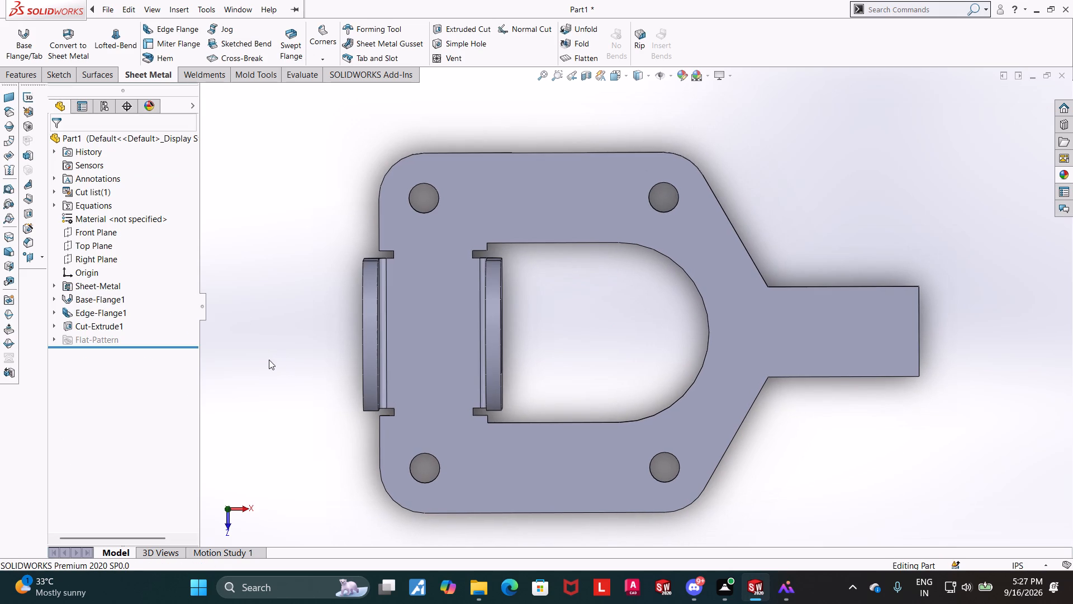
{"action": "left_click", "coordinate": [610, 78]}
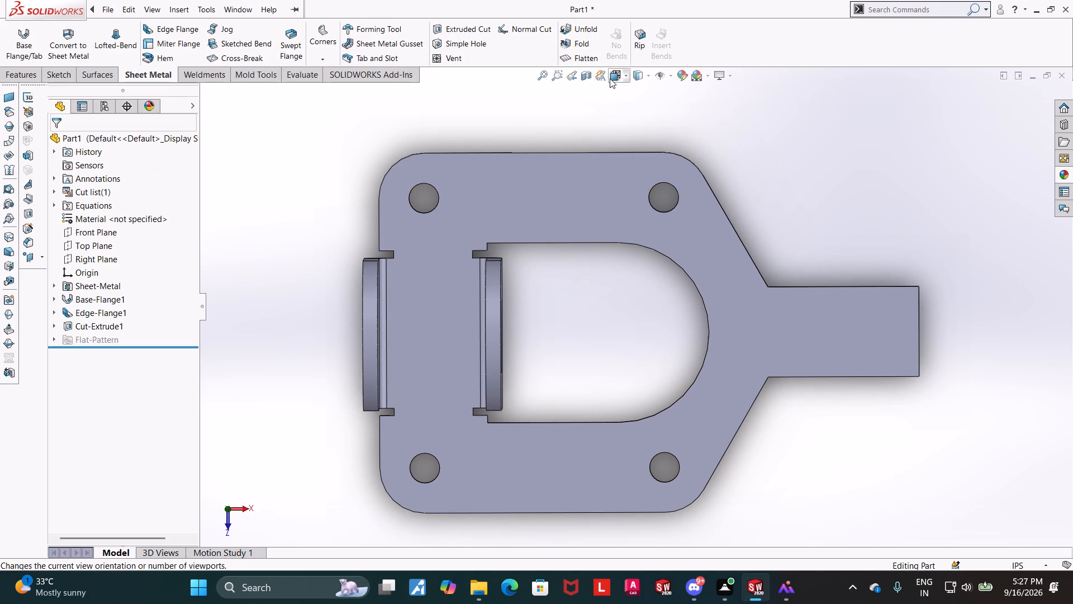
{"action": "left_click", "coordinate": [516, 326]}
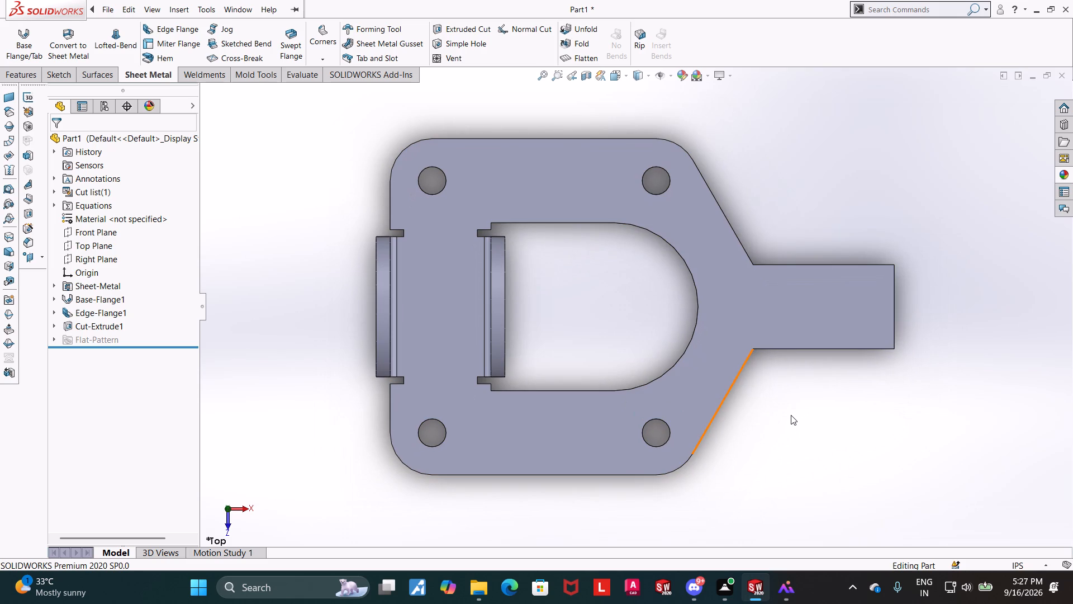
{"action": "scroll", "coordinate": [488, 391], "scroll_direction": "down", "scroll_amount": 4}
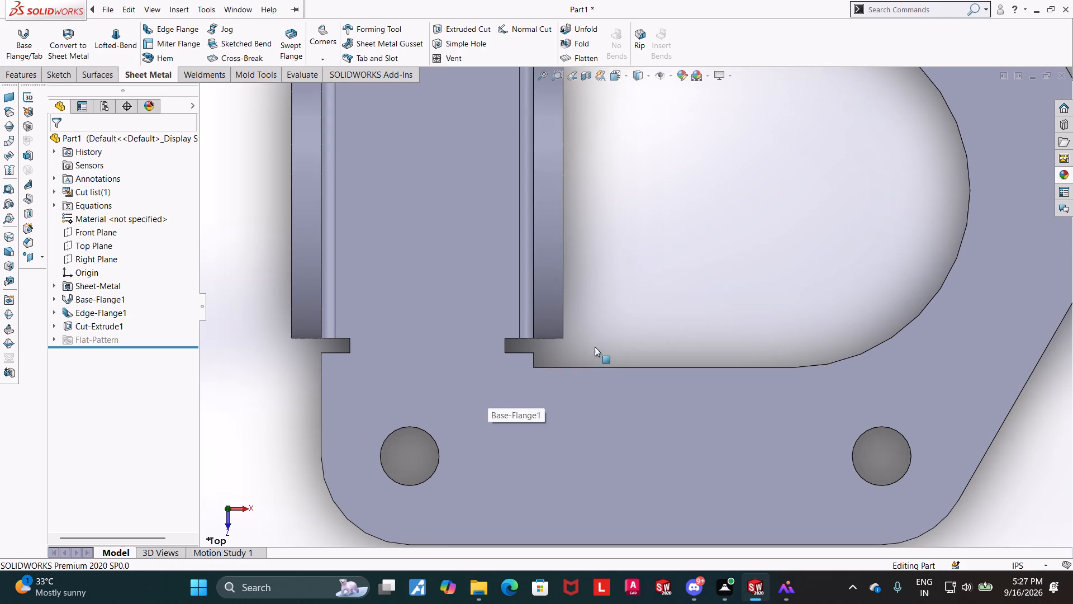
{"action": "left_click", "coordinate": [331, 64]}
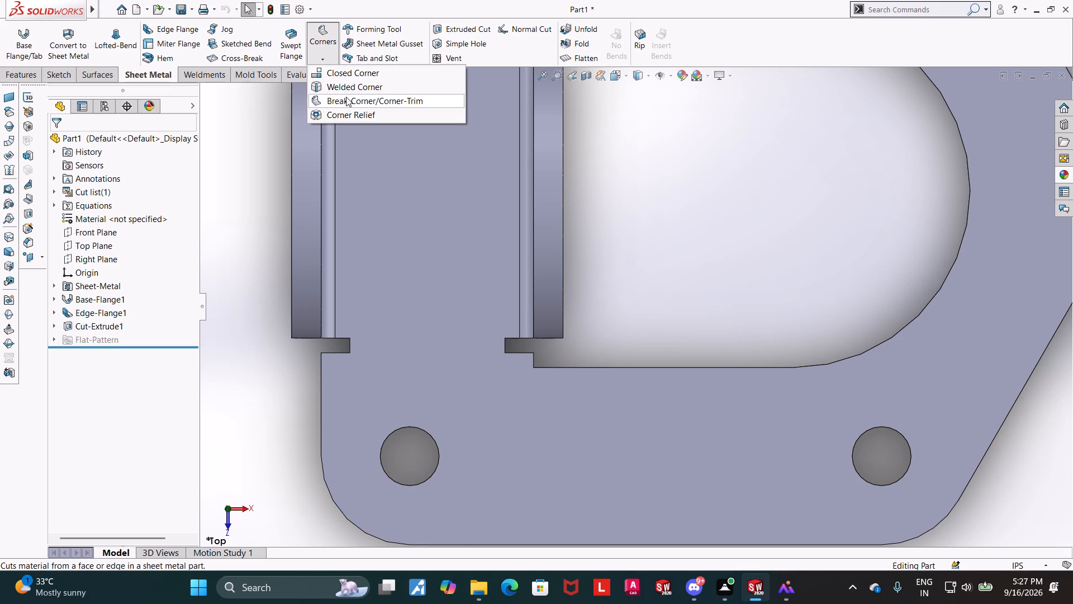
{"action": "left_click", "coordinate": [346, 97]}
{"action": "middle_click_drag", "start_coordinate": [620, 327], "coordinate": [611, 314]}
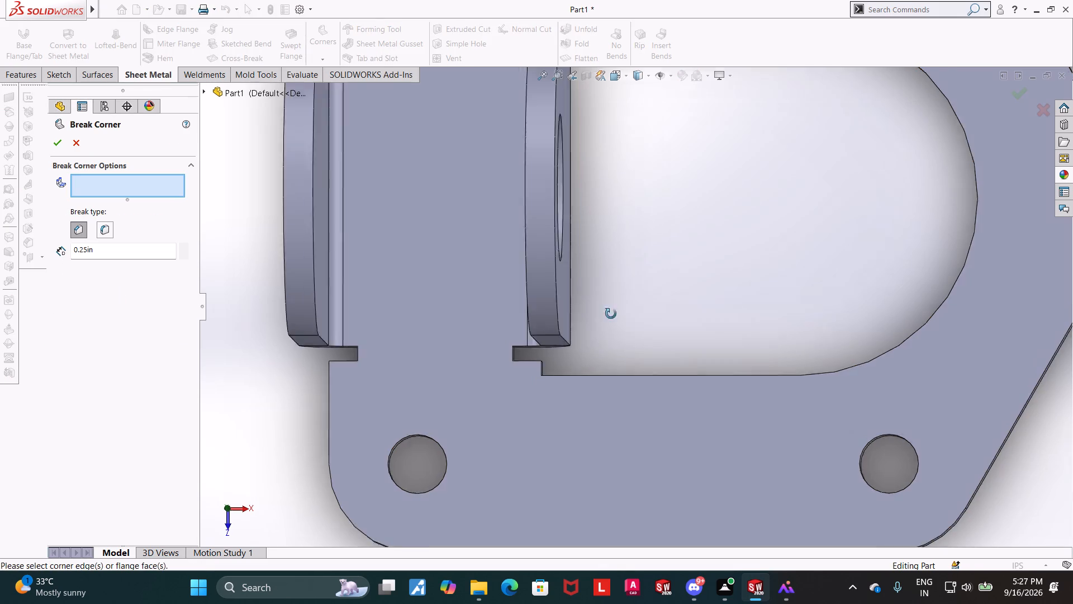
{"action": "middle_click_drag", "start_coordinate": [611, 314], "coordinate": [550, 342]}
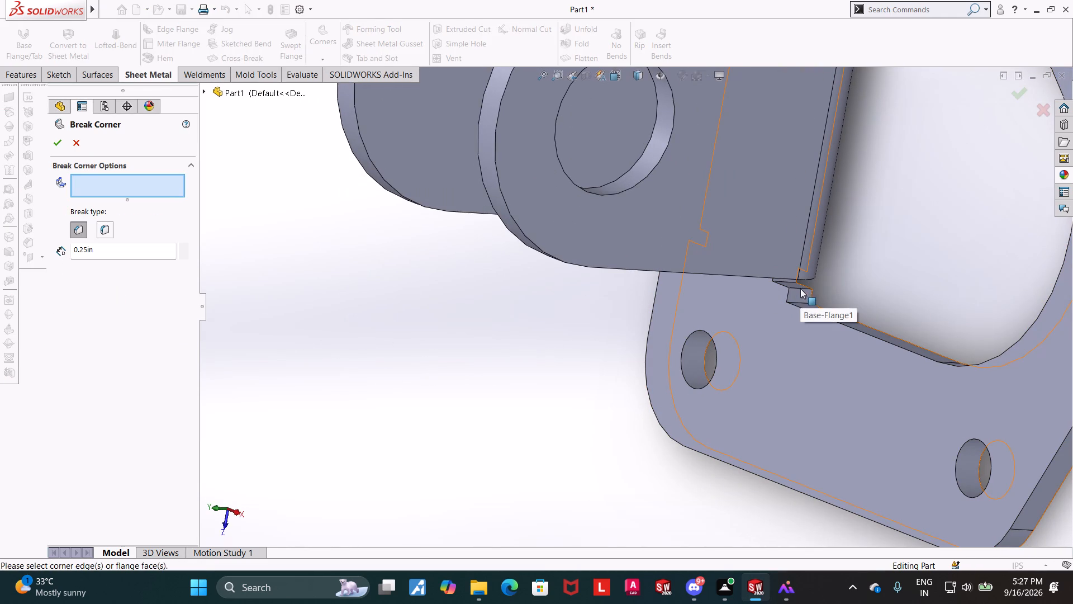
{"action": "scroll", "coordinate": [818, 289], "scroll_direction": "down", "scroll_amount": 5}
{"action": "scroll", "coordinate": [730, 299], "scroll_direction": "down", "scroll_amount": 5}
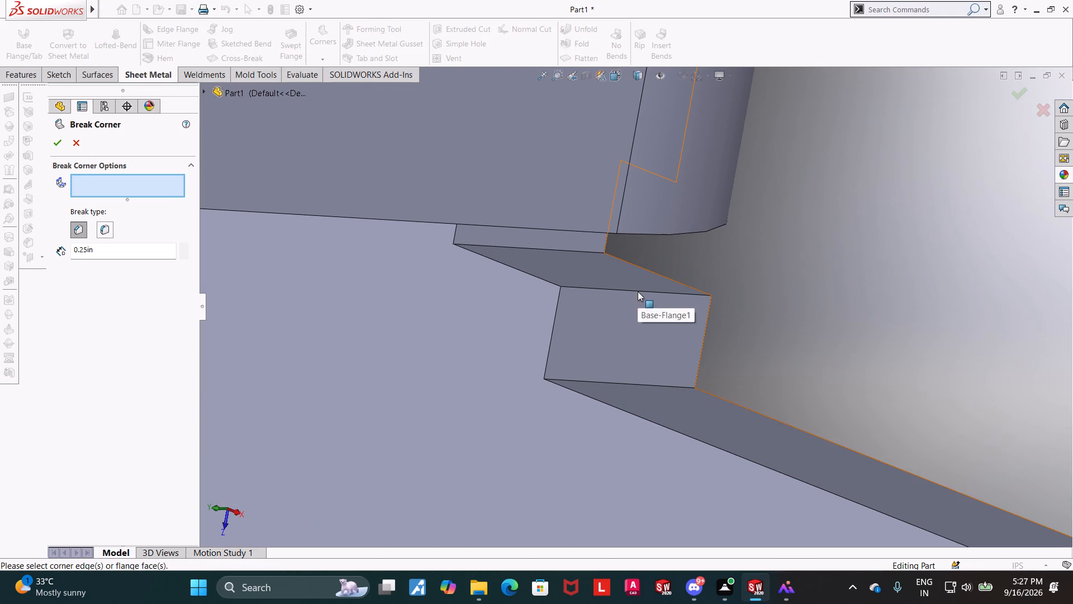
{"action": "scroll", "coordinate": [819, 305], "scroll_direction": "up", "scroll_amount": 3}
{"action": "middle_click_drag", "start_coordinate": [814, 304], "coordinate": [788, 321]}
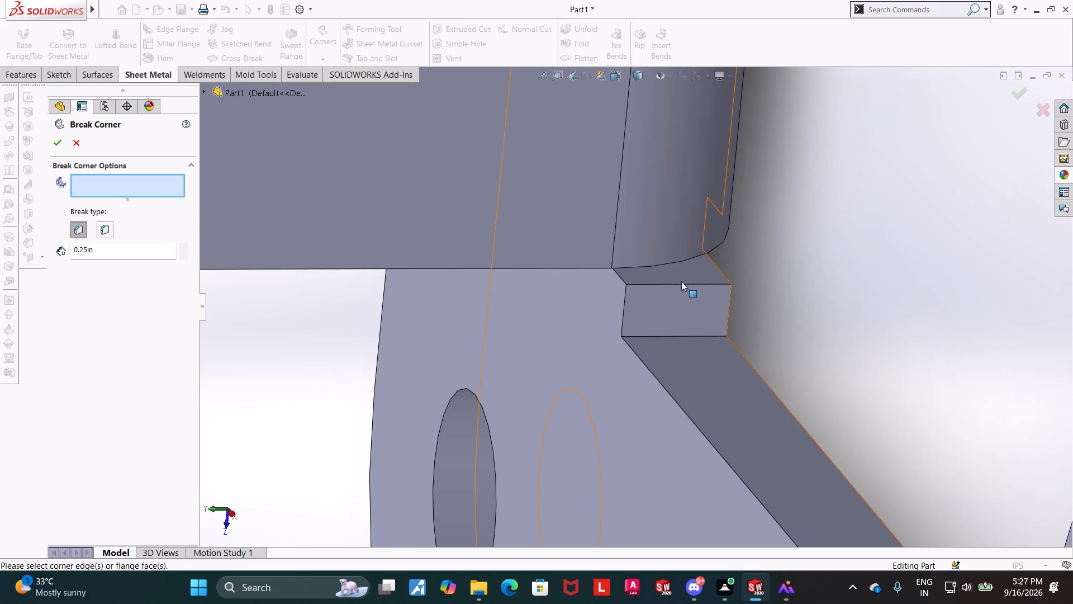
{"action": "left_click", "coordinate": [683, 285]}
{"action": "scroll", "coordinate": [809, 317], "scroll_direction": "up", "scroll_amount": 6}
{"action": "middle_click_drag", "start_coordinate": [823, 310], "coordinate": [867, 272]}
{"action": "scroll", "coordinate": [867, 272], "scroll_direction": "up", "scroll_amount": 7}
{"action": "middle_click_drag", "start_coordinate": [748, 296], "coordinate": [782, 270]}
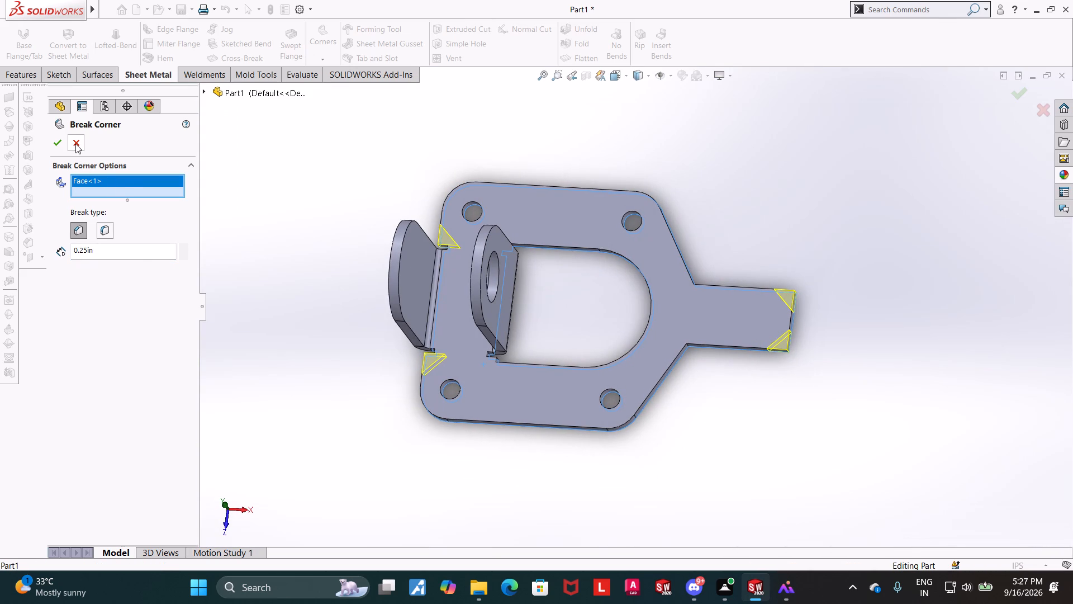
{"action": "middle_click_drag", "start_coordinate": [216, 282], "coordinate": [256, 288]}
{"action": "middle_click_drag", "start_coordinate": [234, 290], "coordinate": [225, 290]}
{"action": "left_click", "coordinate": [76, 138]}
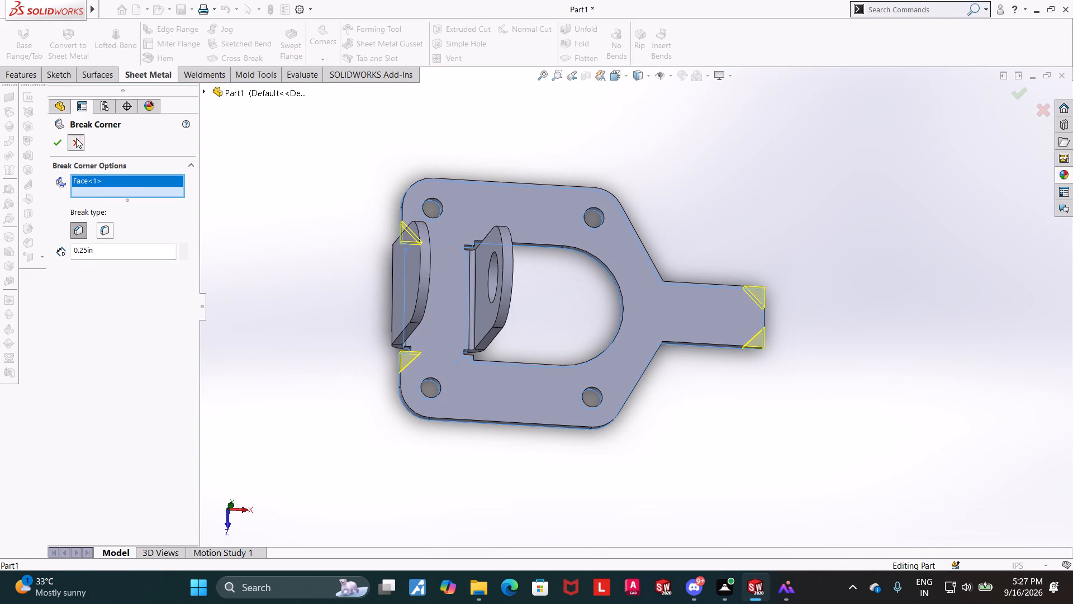
Start an edge flange on the front long edge of the plate's narrow tab, extending upward about 1.23 in at 90 degrees.
{"action": "middle_click_drag", "start_coordinate": [453, 450], "coordinate": [441, 474]}
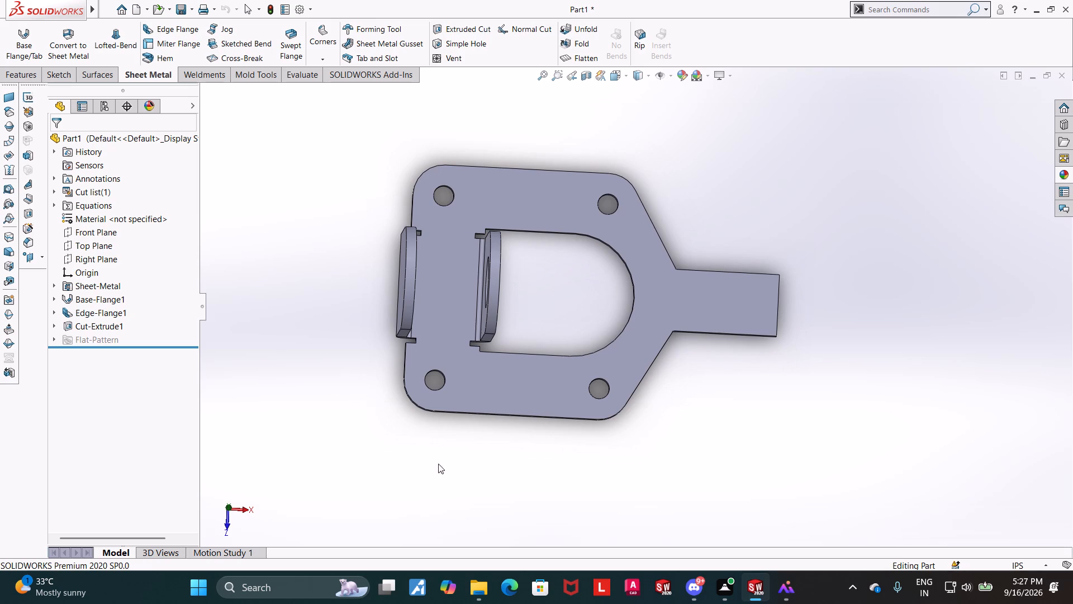
{"action": "middle_click_drag", "start_coordinate": [379, 370], "coordinate": [378, 393]}
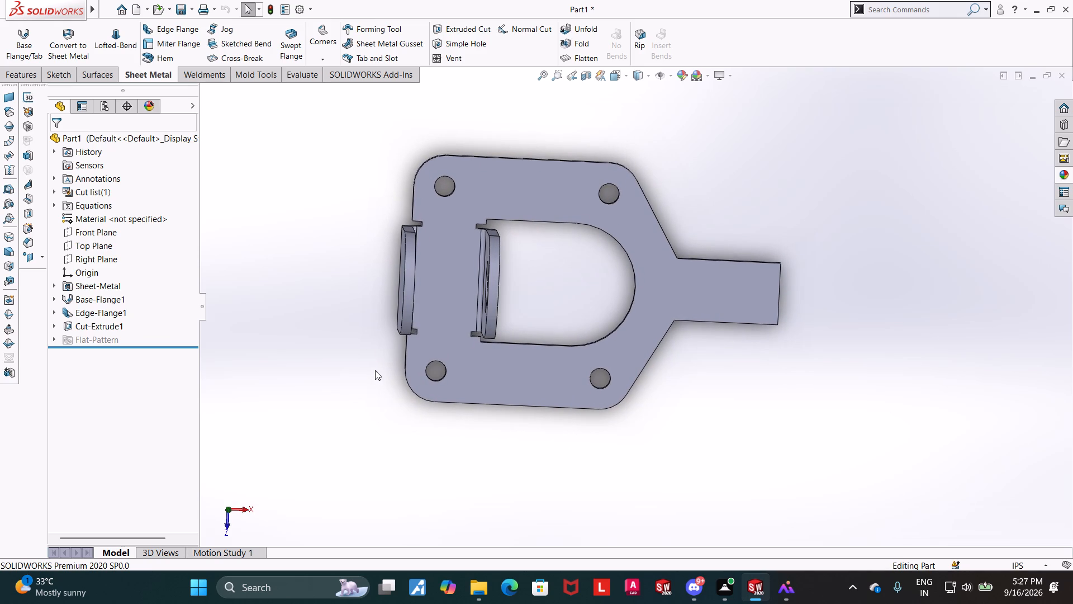
{"action": "middle_click", "coordinate": [376, 362]}
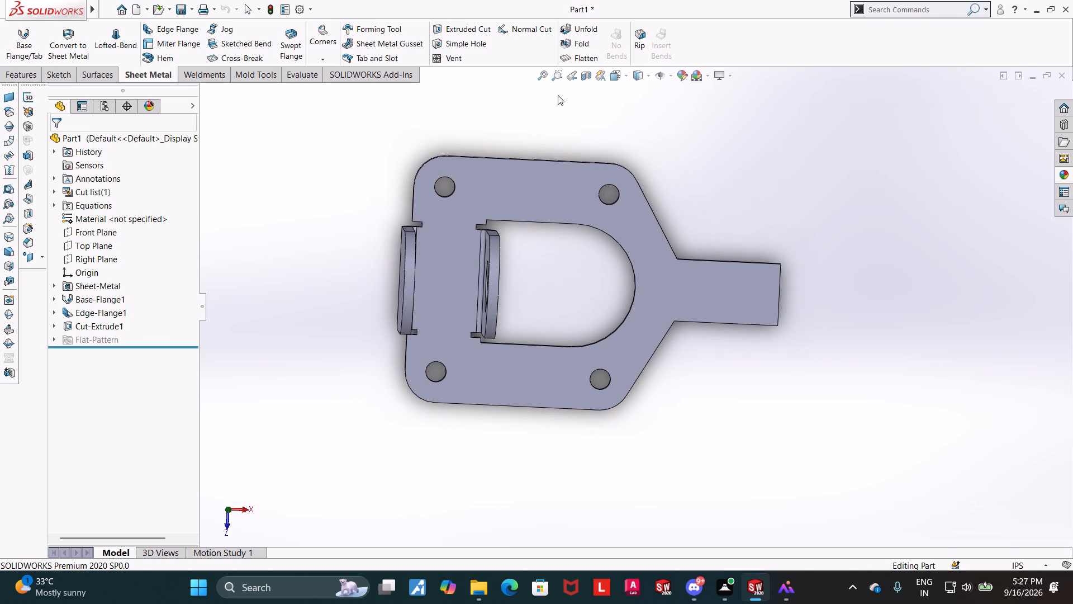
{"action": "left_click", "coordinate": [625, 74]}
{"action": "left_click", "coordinate": [481, 340]}
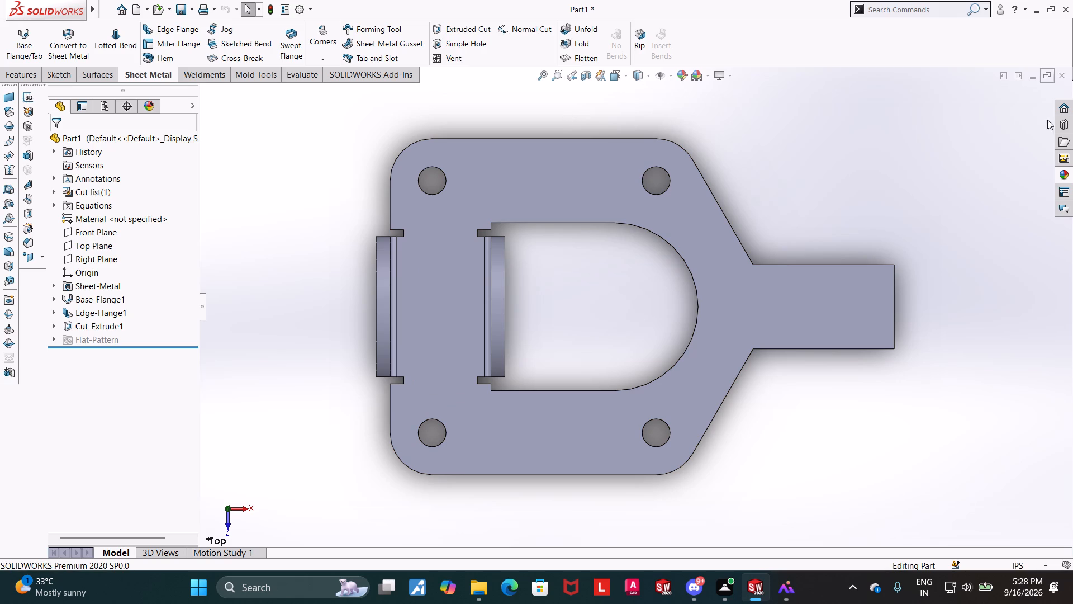
{"action": "scroll", "coordinate": [885, 320], "scroll_direction": "up", "scroll_amount": 3}
{"action": "middle_click_drag", "start_coordinate": [853, 333], "coordinate": [846, 289]}
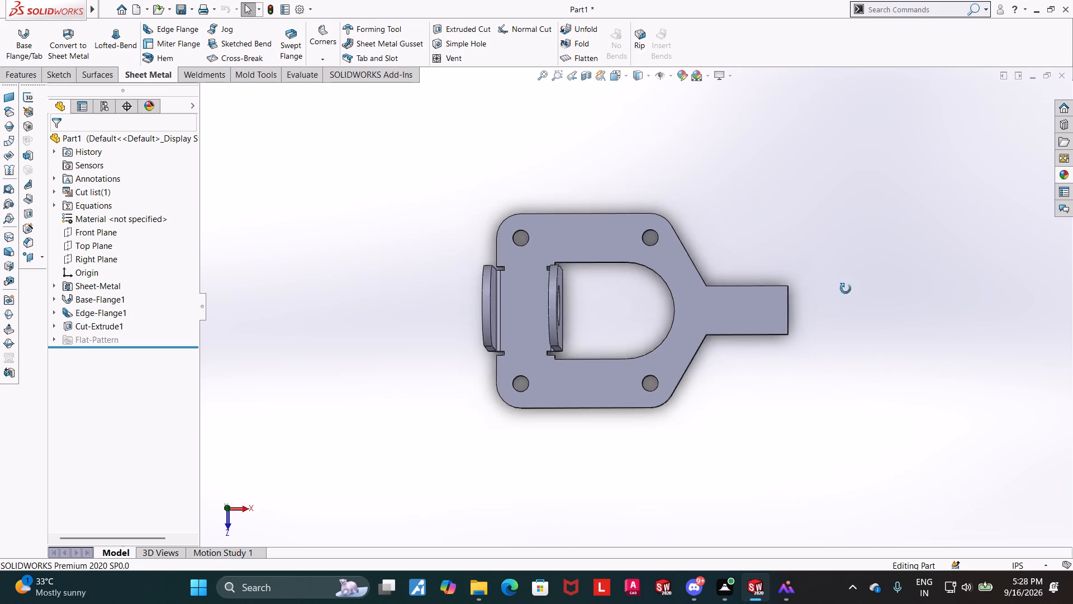
{"action": "middle_click_drag", "start_coordinate": [846, 289], "coordinate": [842, 214]}
{"action": "scroll", "coordinate": [847, 279], "scroll_direction": "down", "scroll_amount": 3}
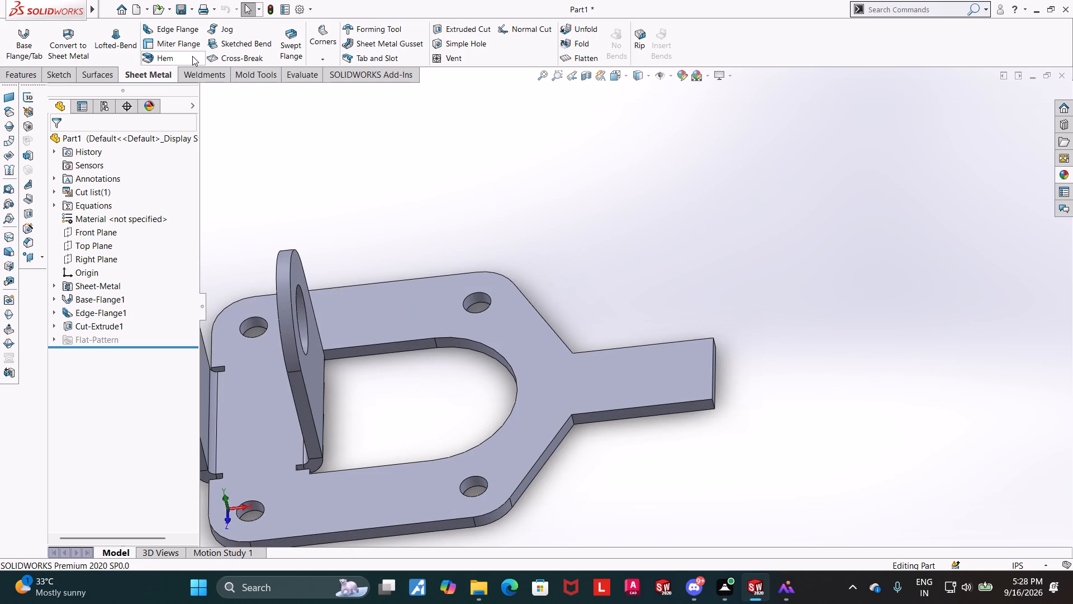
{"action": "left_click", "coordinate": [183, 27]}
{"action": "left_click", "coordinate": [621, 408]}
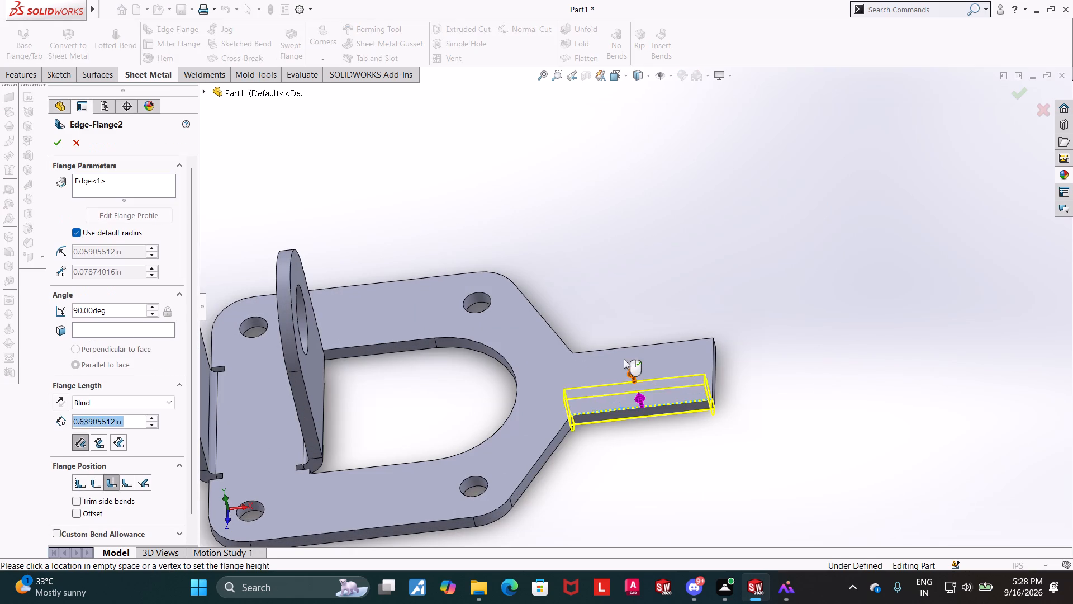
{"action": "left_click", "coordinate": [605, 319]}
{"action": "middle_click_drag", "start_coordinate": [788, 353], "coordinate": [787, 292]}
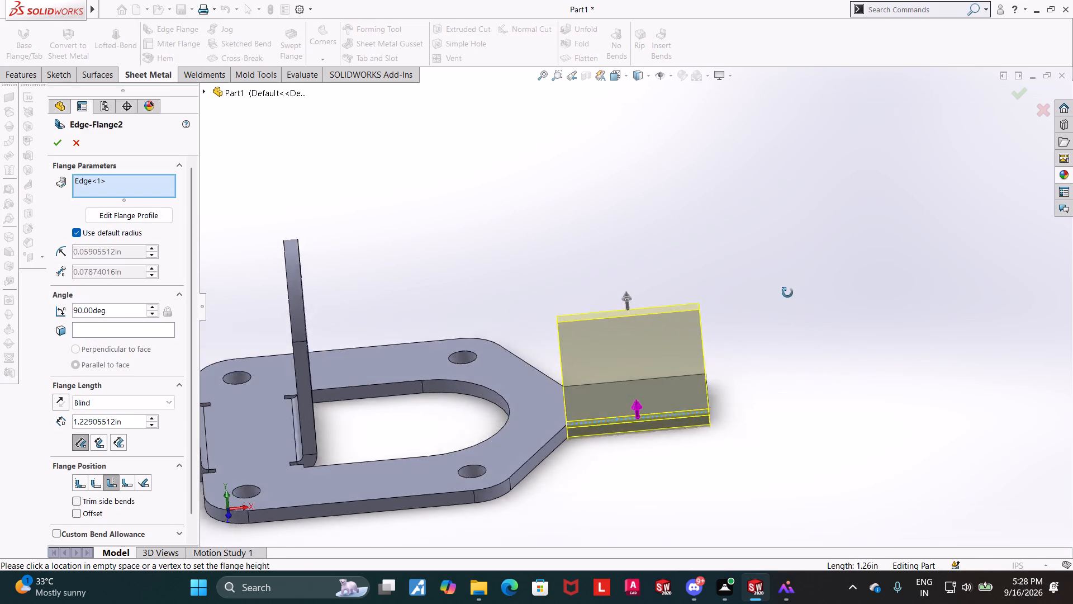
{"action": "middle_click_drag", "start_coordinate": [787, 292], "coordinate": [774, 266]}
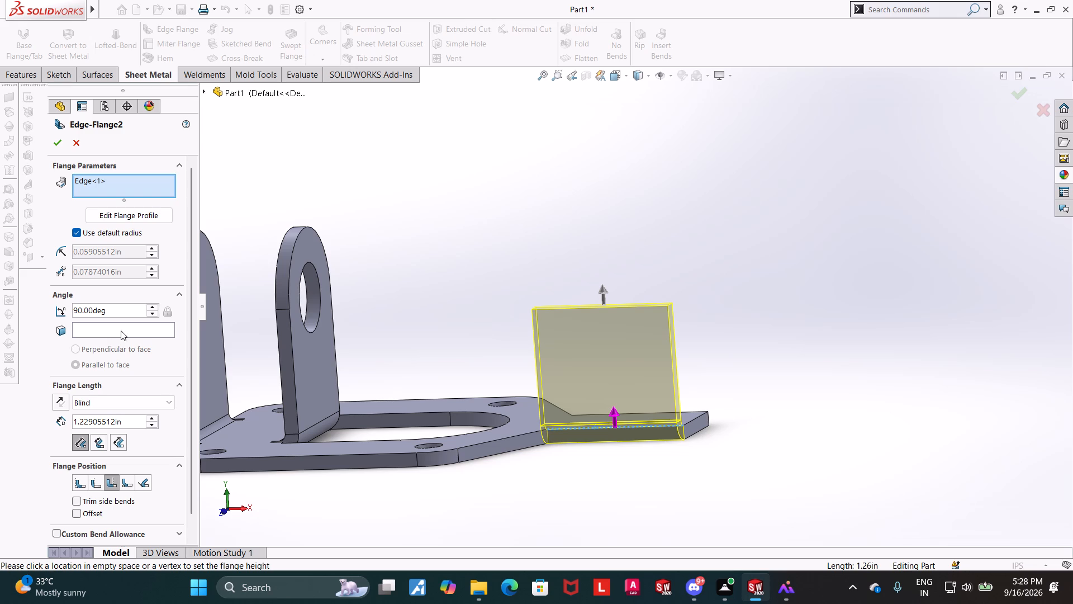
Open the tab flange's profile sketch in the front view and stretch its top line slightly higher.
{"action": "left_click", "coordinate": [131, 214]}
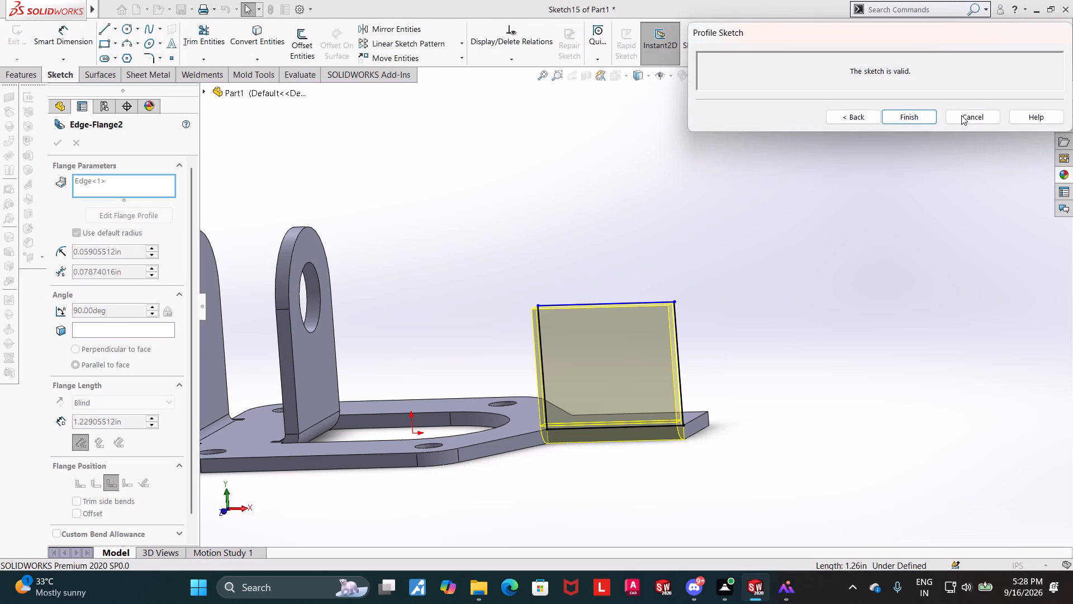
{"action": "left_click", "coordinate": [847, 119]}
{"action": "left_click", "coordinate": [634, 76]}
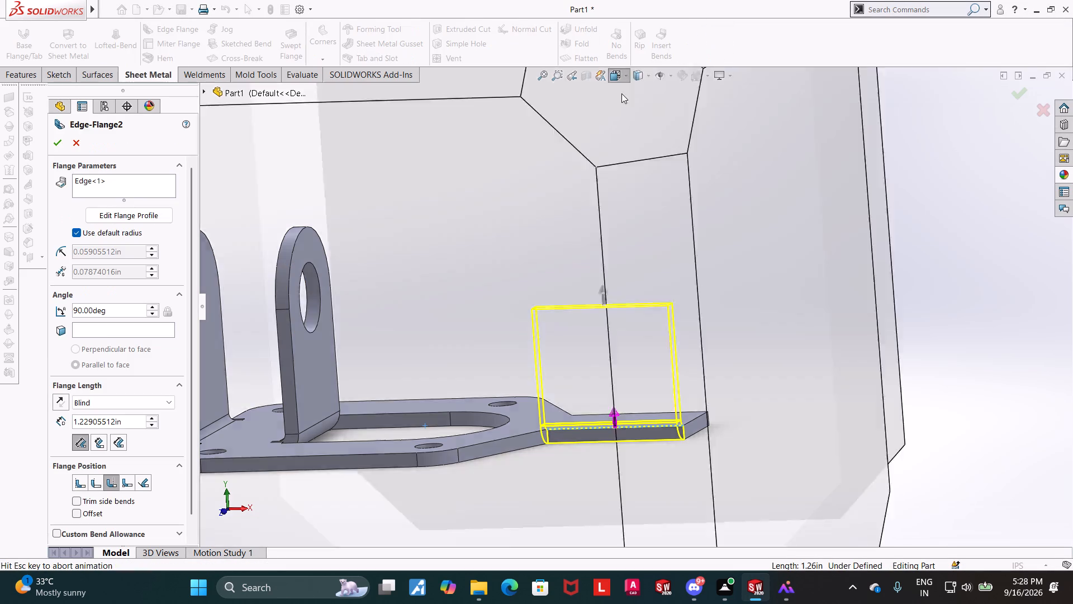
{"action": "left_click", "coordinate": [562, 133]}
{"action": "left_click", "coordinate": [614, 74]}
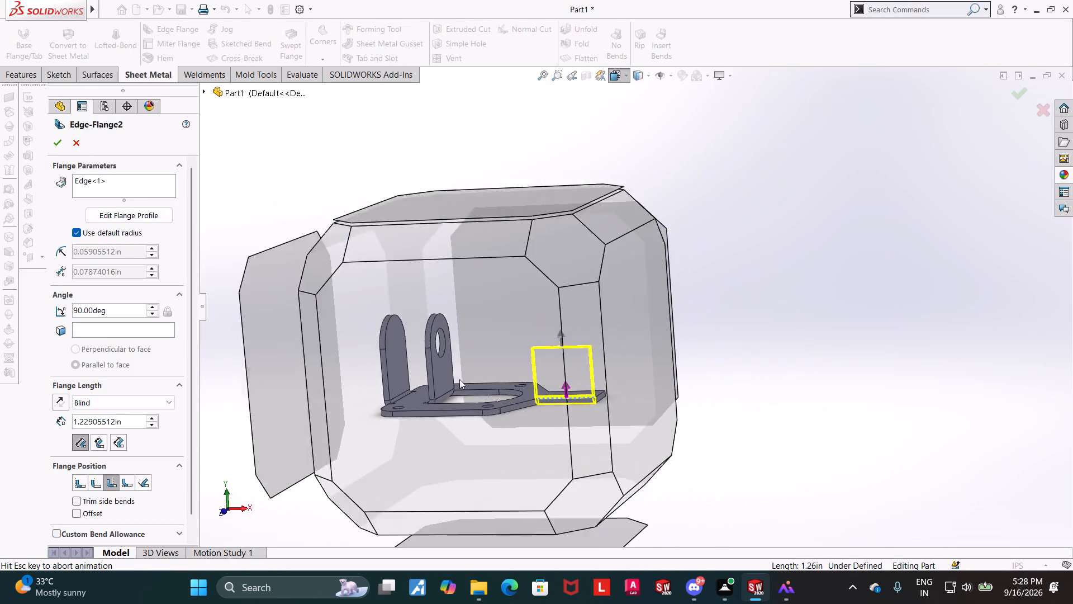
{"action": "left_click", "coordinate": [459, 379]}
{"action": "scroll", "coordinate": [900, 263], "scroll_direction": "down", "scroll_amount": 3}
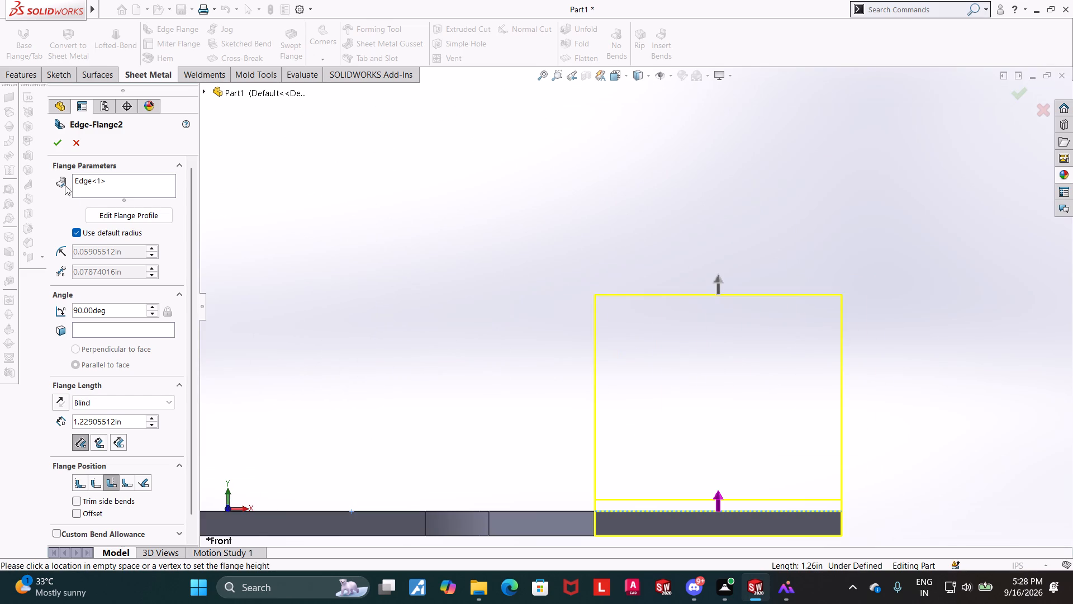
{"action": "left_click", "coordinate": [128, 215]}
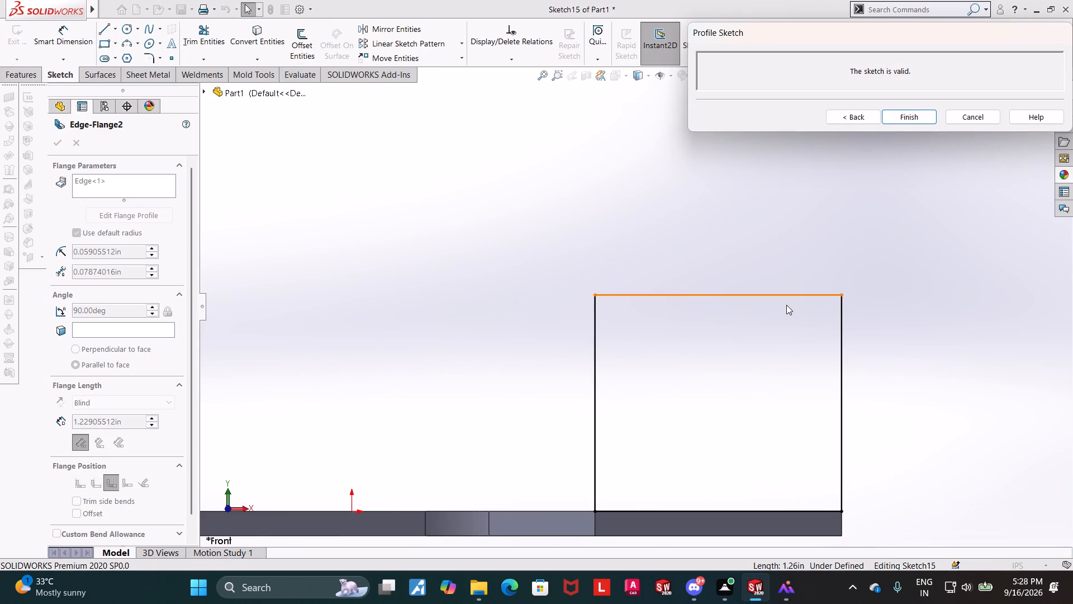
{"action": "scroll", "coordinate": [789, 319], "scroll_direction": "up", "scroll_amount": 1}
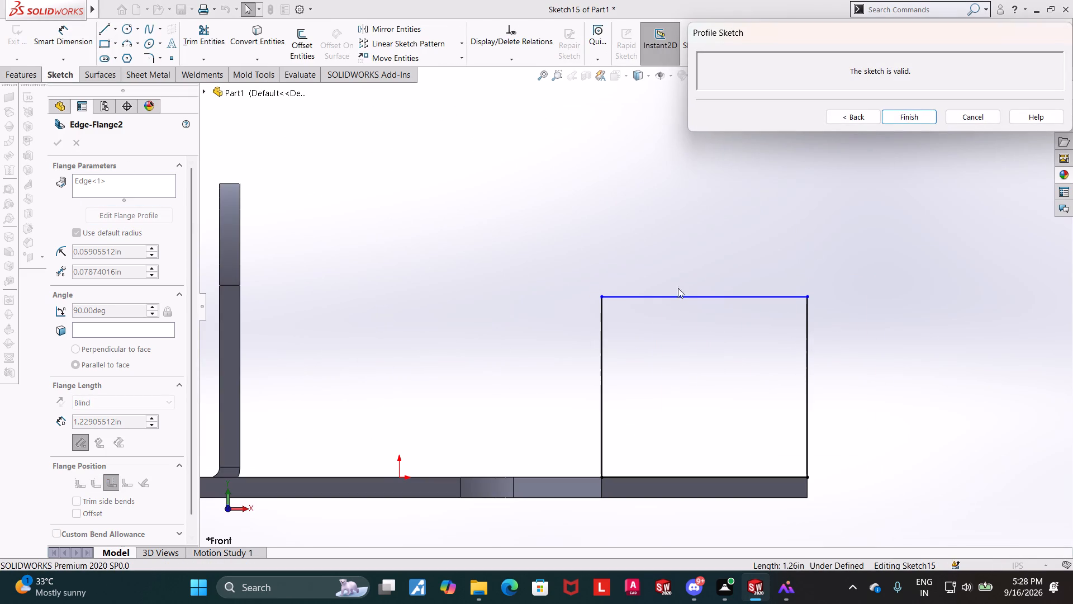
{"action": "left_click_drag", "start_coordinate": [677, 298], "coordinate": [678, 285]}
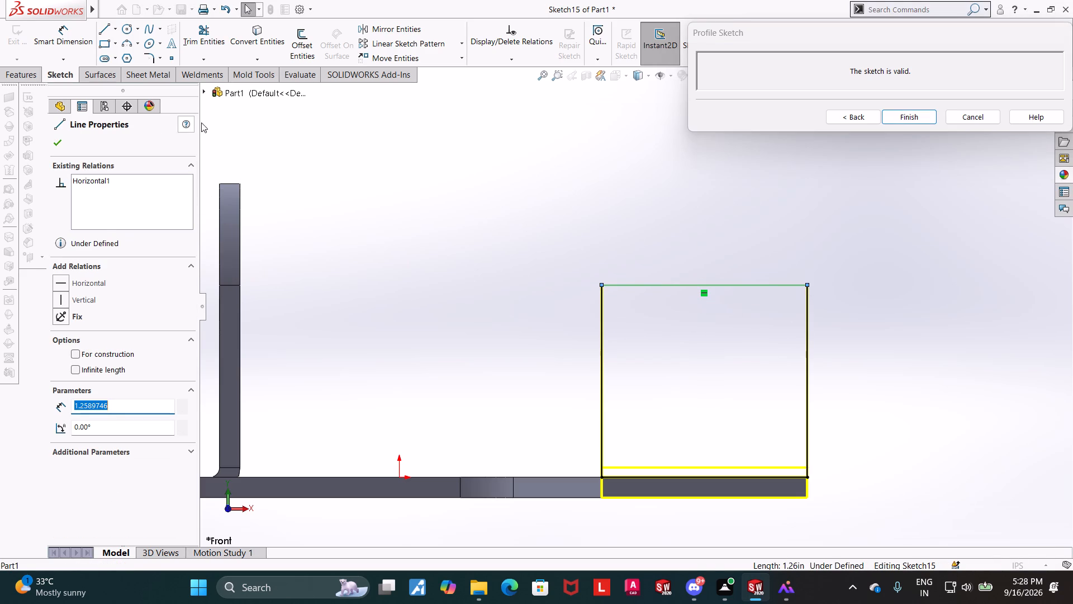
{"action": "left_click", "coordinate": [427, 181]}
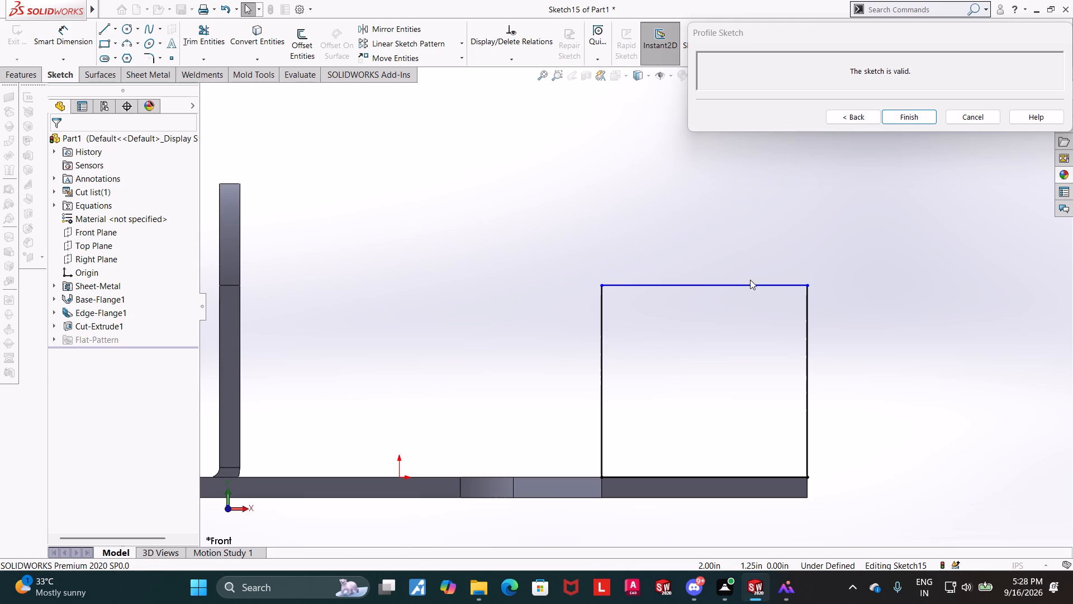
Trim away the top line and the outer vertical line of the tab flange's profile.
{"action": "left_click", "coordinate": [205, 32]}
{"action": "left_click_drag", "start_coordinate": [709, 325], "coordinate": [705, 234]}
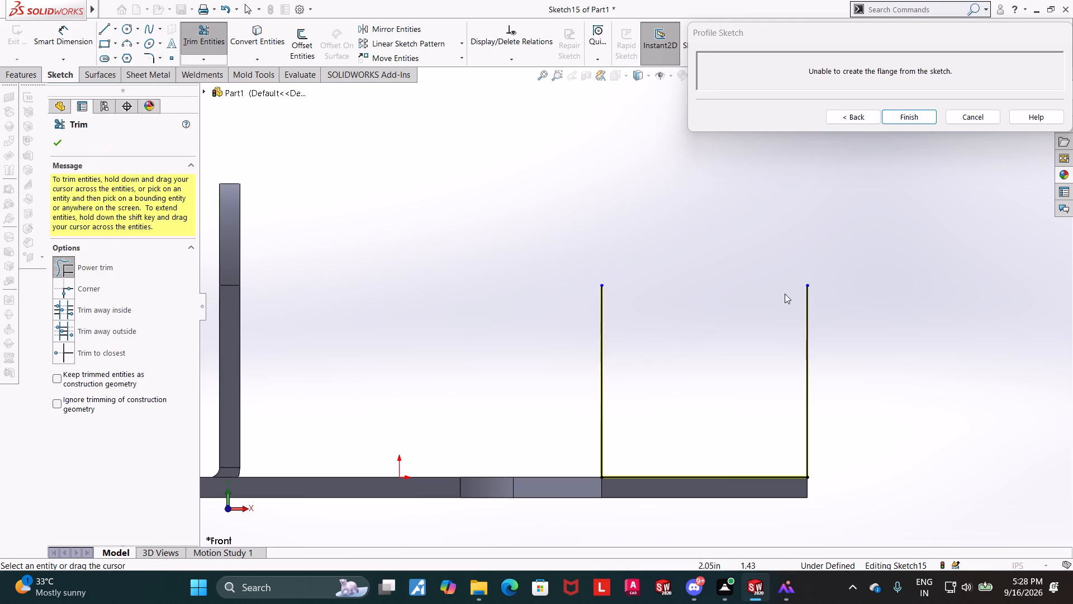
{"action": "left_click_drag", "start_coordinate": [872, 304], "coordinate": [765, 306]}
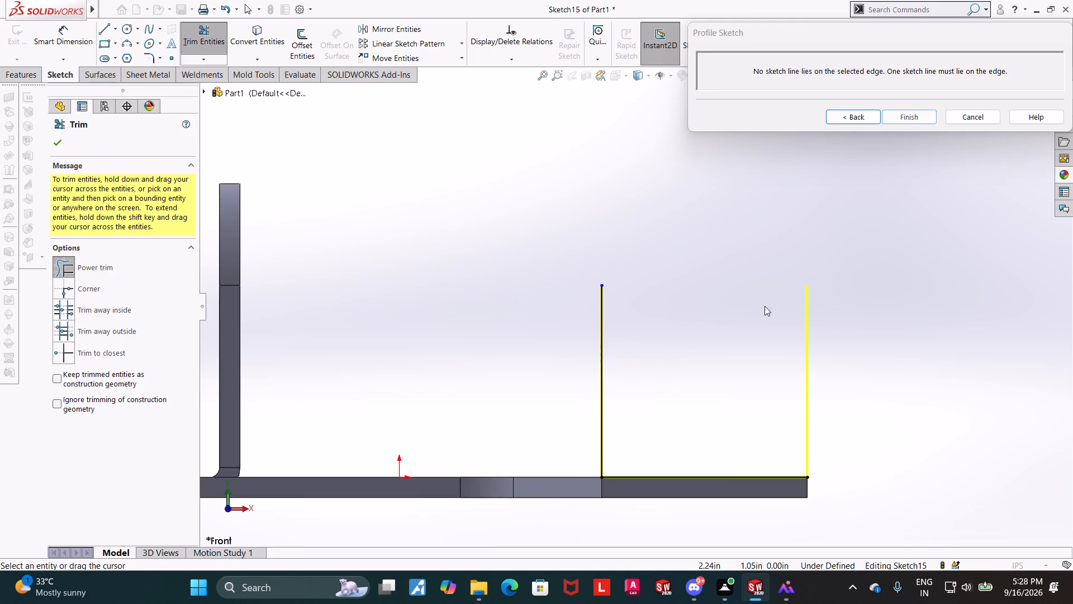
Sketch a circle through the top end of the remaining vertical line, centred level with it, and dimension its diameter as 0.3 in.
{"action": "left_click", "coordinate": [130, 26]}
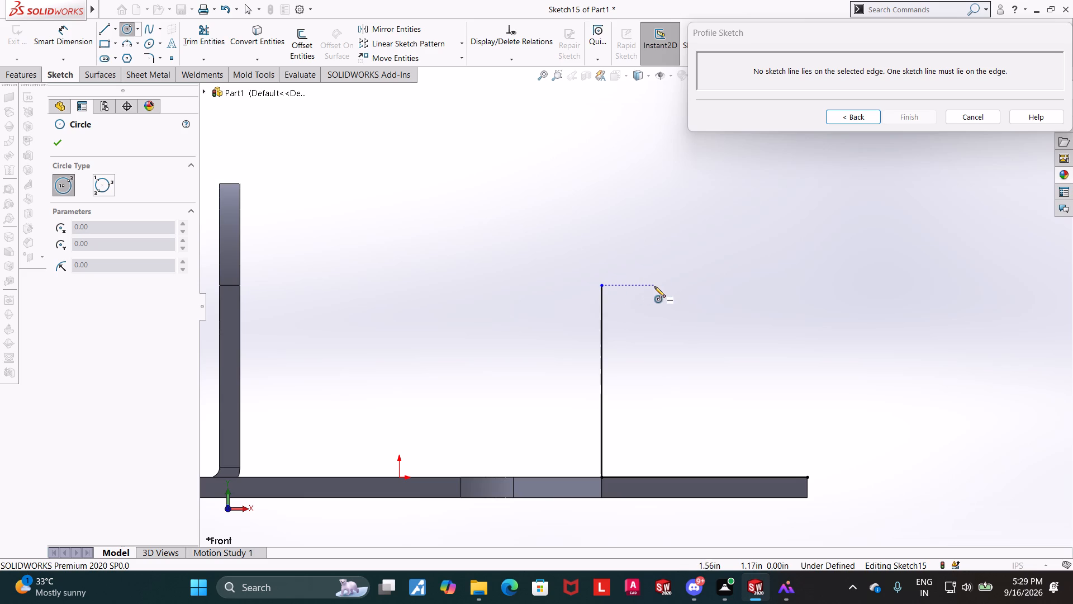
{"action": "left_click", "coordinate": [677, 286]}
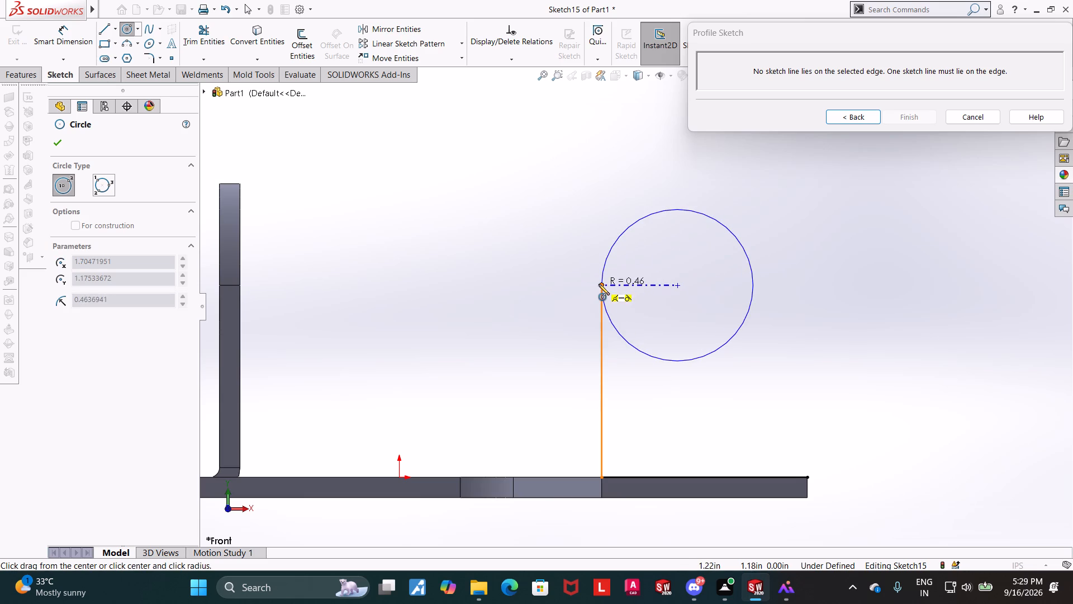
{"action": "left_click", "coordinate": [599, 284]}
{"action": "key", "text": "Escape"}
{"action": "key", "text": "Escape"}
{"action": "left_click", "coordinate": [77, 38]}
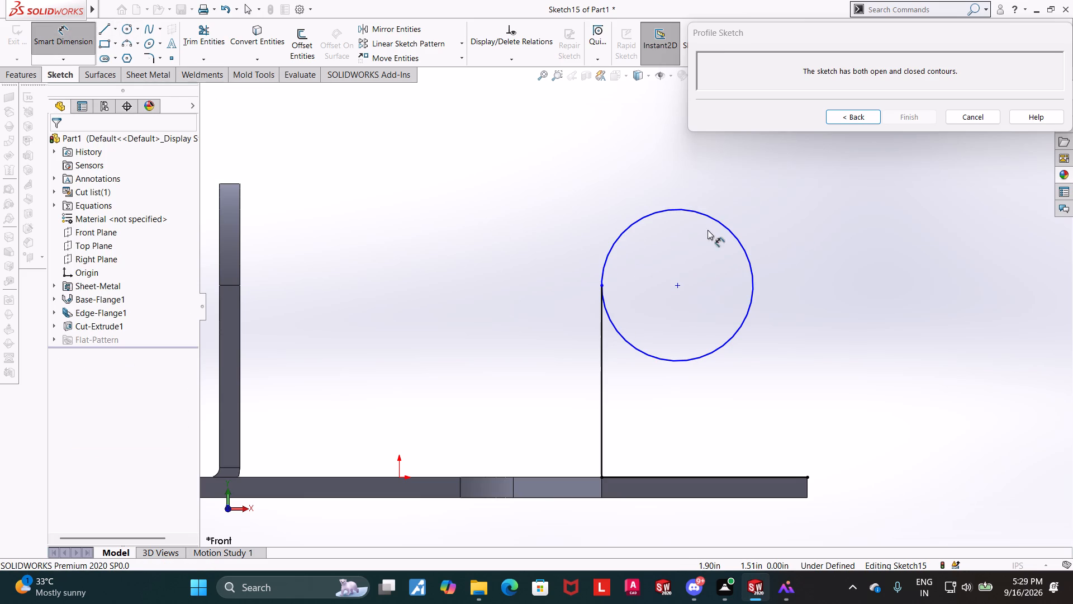
{"action": "left_click", "coordinate": [719, 221]}
{"action": "left_click", "coordinate": [747, 207]}
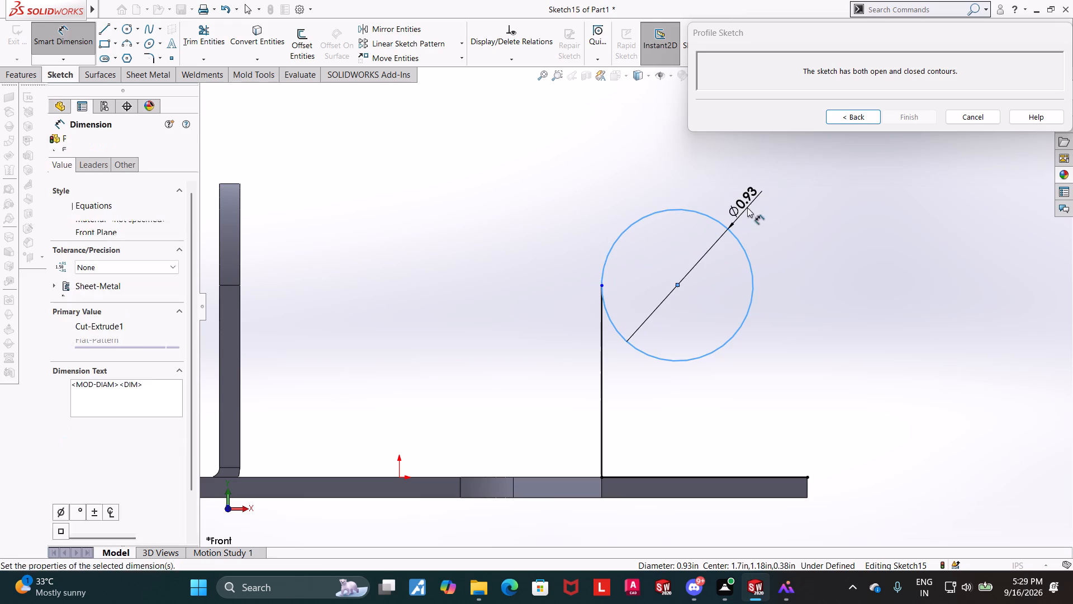
{"action": "type", "text": "0.3"}
{"action": "key", "text": "Return"}
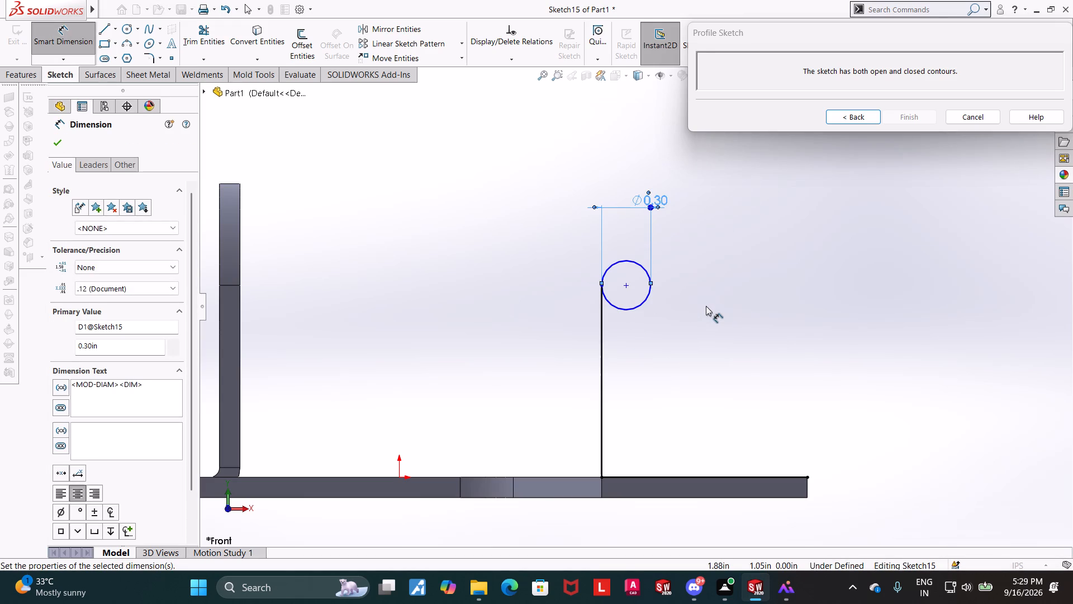
Set the circle's diameter to 0.6 in.
{"action": "double_click", "coordinate": [656, 200]}
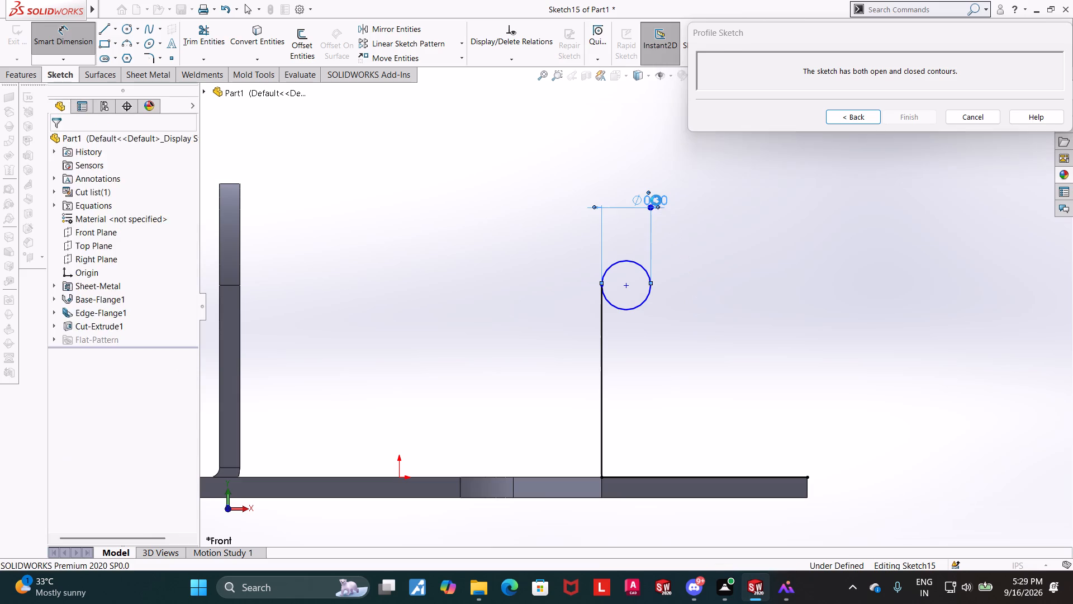
{"action": "type", "text": "0.6"}
{"action": "key", "text": "Return"}
{"action": "key", "text": "Escape"}
{"action": "key", "text": "Escape"}
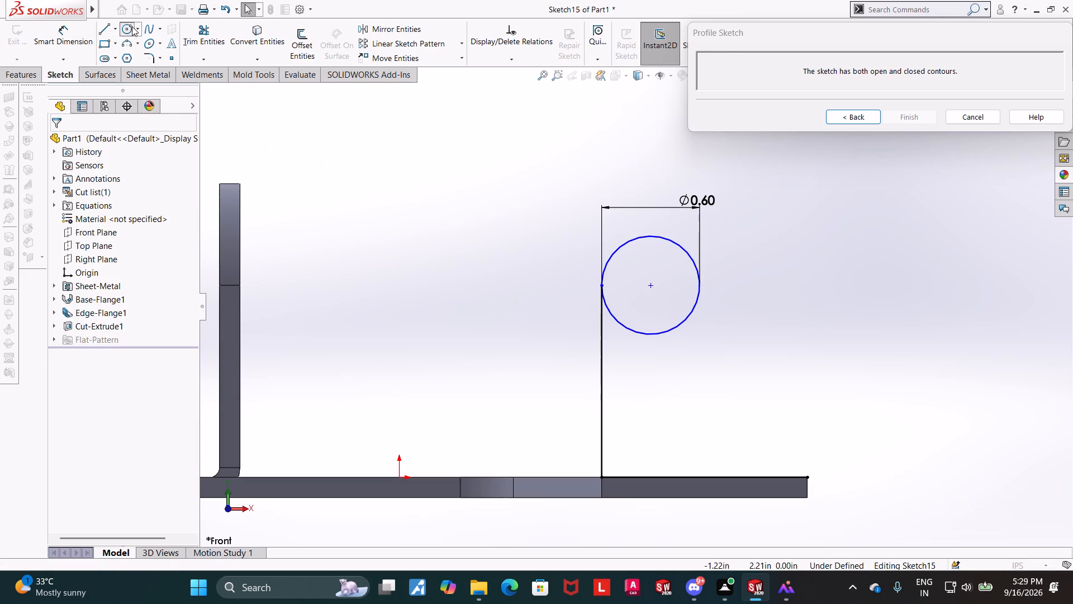
Sketch a smaller circle concentric with the 0.6 in circle and dimension its diameter as 0.25 in.
{"action": "left_click", "coordinate": [132, 26]}
{"action": "left_click", "coordinate": [652, 286]}
{"action": "left_click", "coordinate": [668, 274]}
{"action": "key", "text": "Escape"}
{"action": "key", "text": "Escape"}
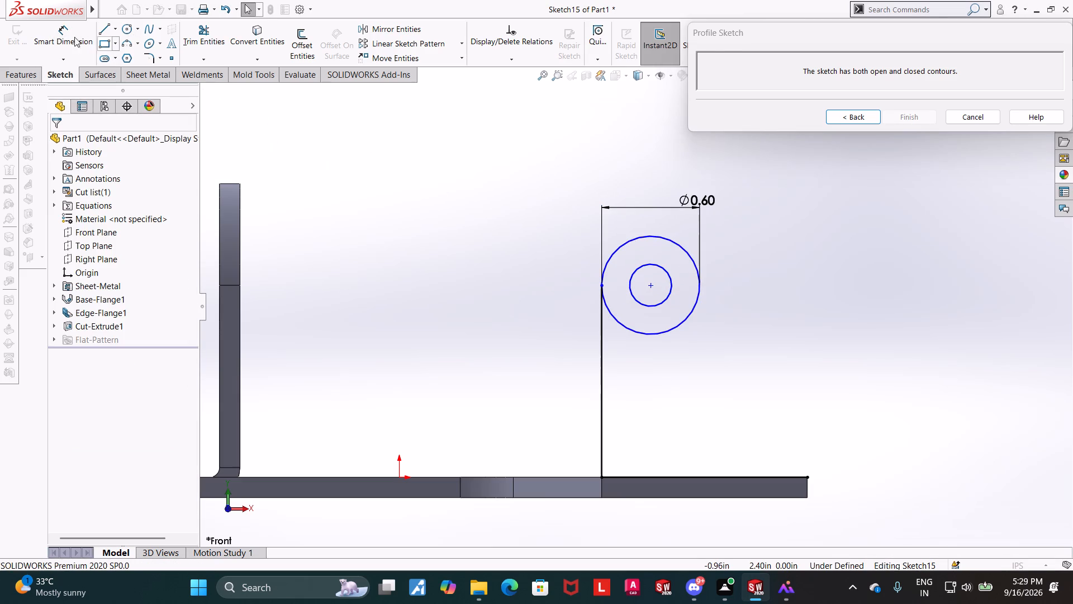
{"action": "left_click", "coordinate": [68, 34]}
{"action": "left_click", "coordinate": [671, 276]}
{"action": "left_click", "coordinate": [683, 277]}
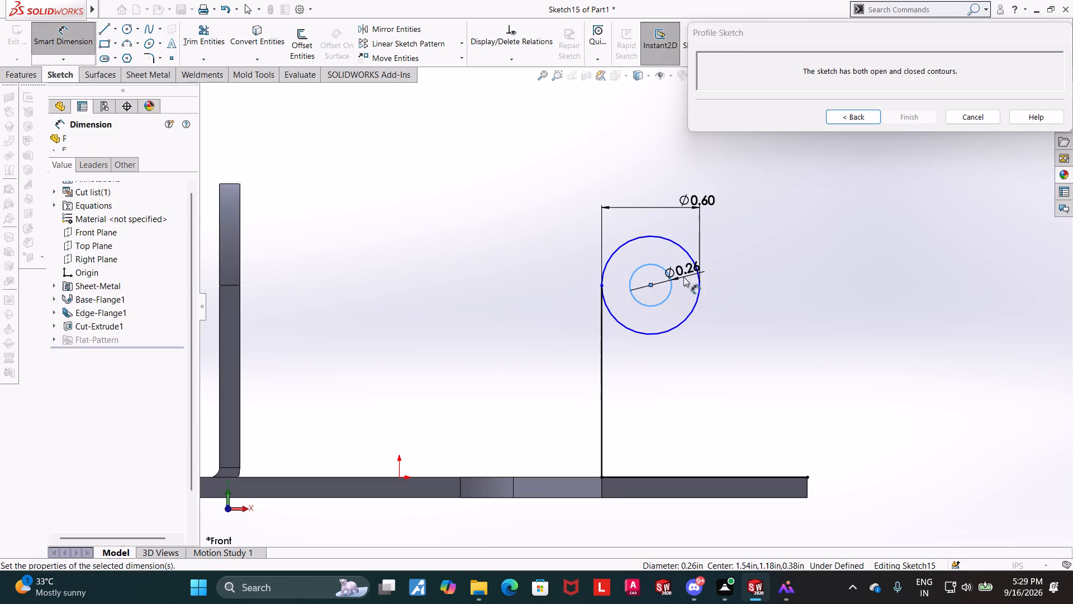
{"action": "type", "text": "0."}
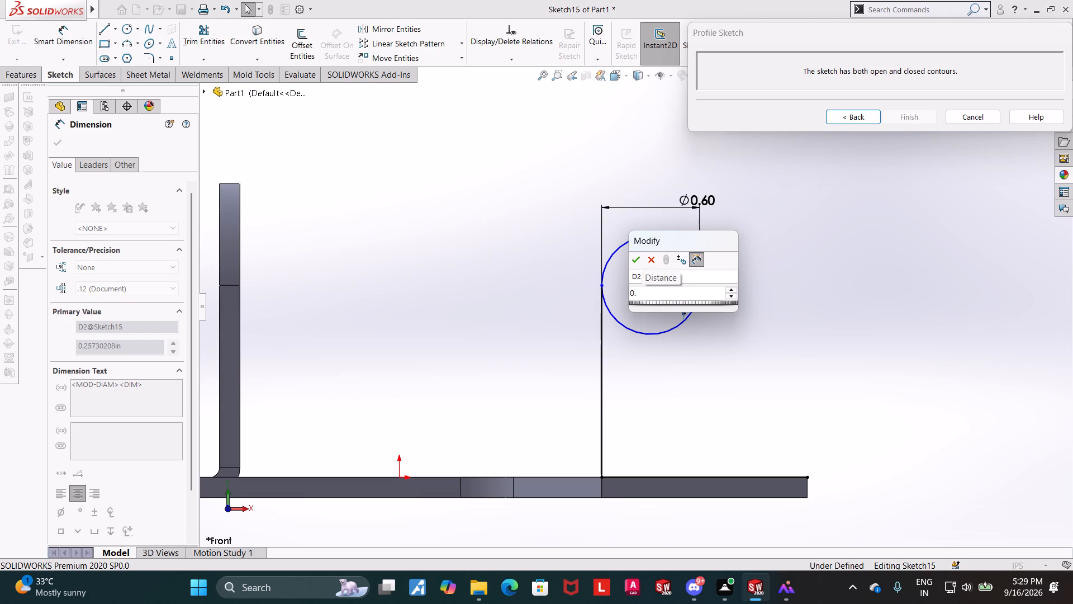
{"action": "type", "text": "25"}
{"action": "key", "text": "Return"}
{"action": "key", "text": "Escape"}
{"action": "key", "text": "Escape"}
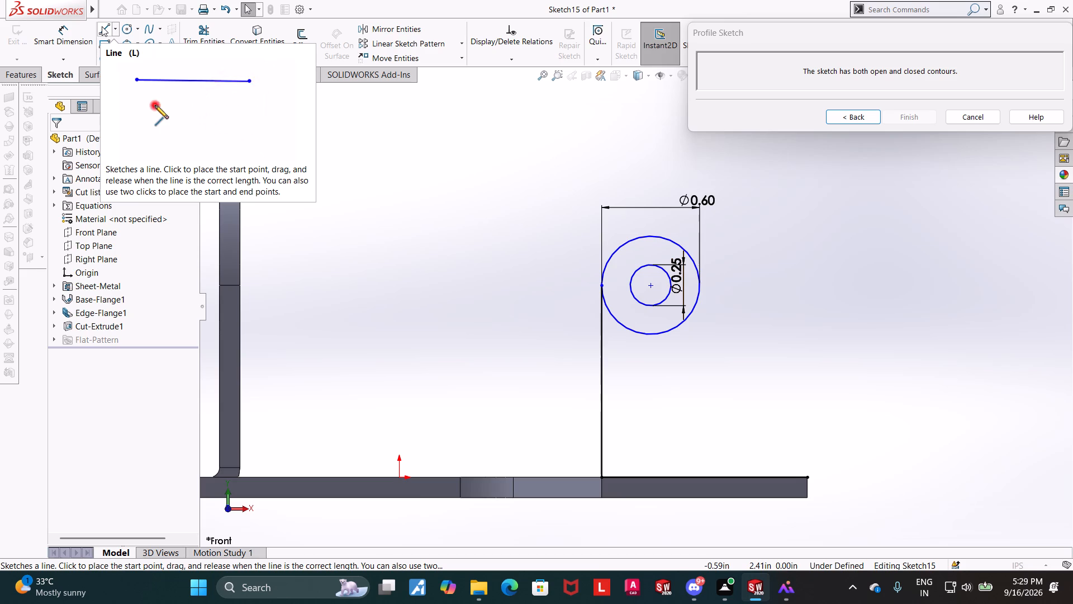
Draw a vertical line about 0.2 in high from the base line's outer end, continuing with a slanted line to the large circle.
{"action": "left_click", "coordinate": [102, 26]}
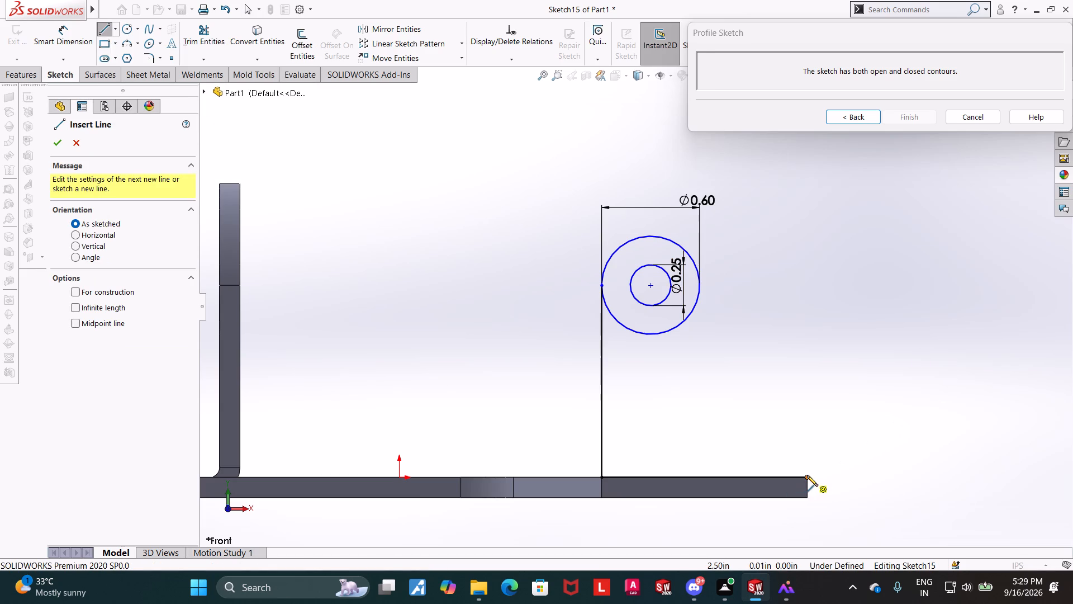
{"action": "left_click", "coordinate": [807, 475]}
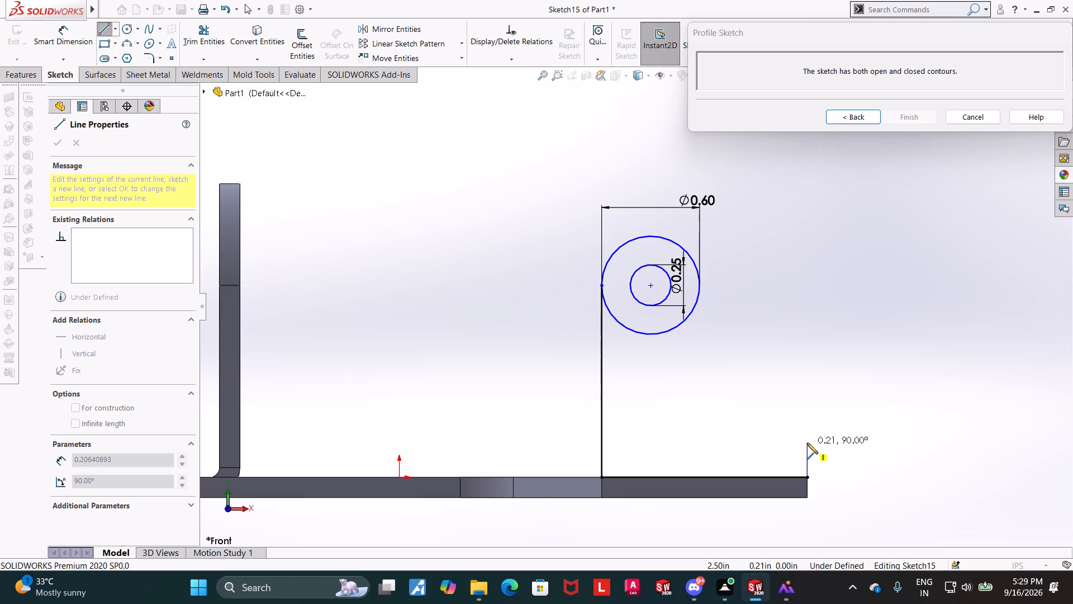
{"action": "left_click", "coordinate": [807, 446]}
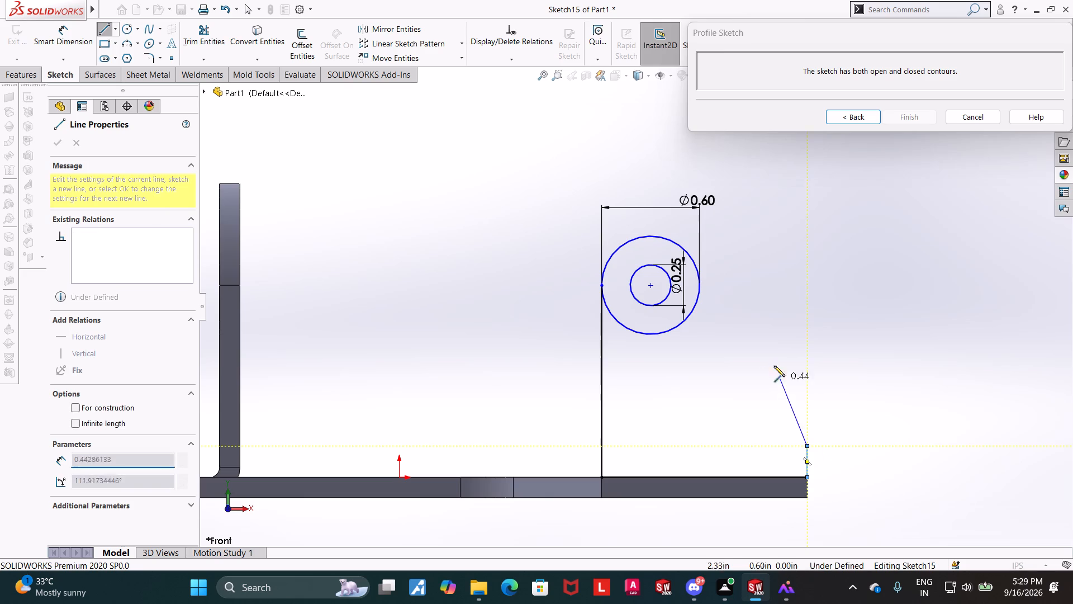
{"action": "left_click", "coordinate": [688, 255]}
{"action": "key", "text": "Escape"}
{"action": "key", "text": "Escape"}
Make the slanted line tangent to the large circle.
{"action": "scroll", "coordinate": [706, 261], "scroll_direction": "down", "scroll_amount": 5}
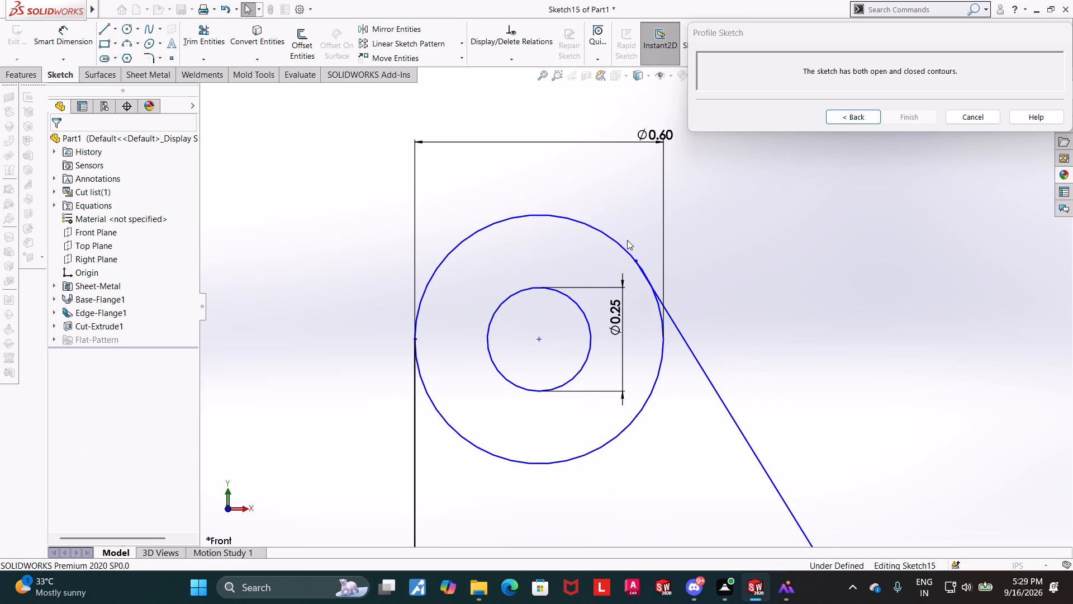
{"action": "left_click", "coordinate": [613, 239]}
{"action": "left_click", "coordinate": [681, 330], "text": "ctrl"}
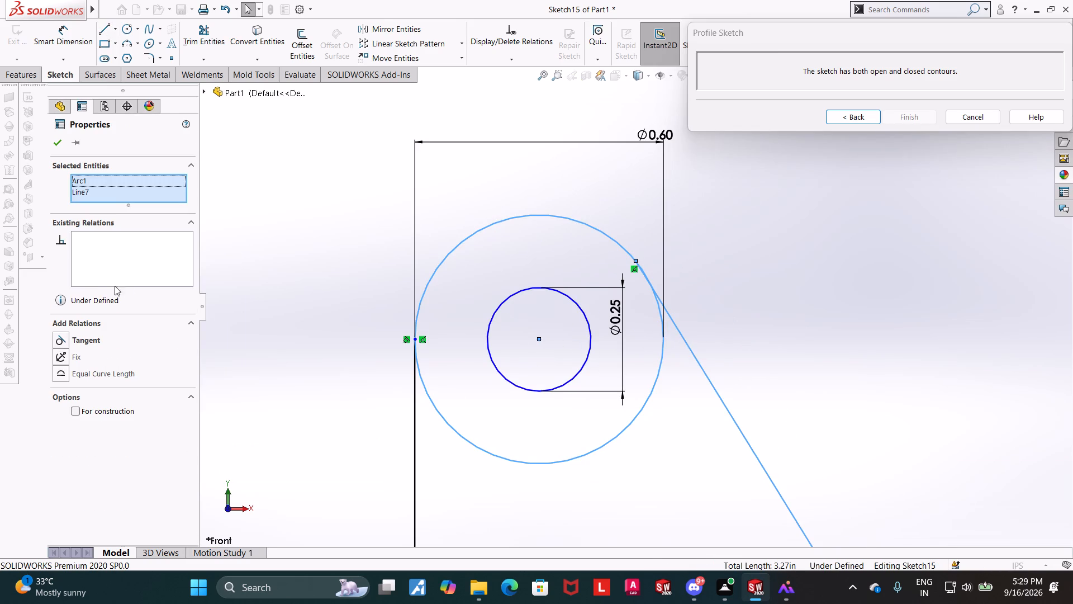
{"action": "left_click", "coordinate": [61, 341]}
{"action": "left_click", "coordinate": [58, 144]}
{"action": "key", "text": "Escape"}
{"action": "key", "text": "Escape"}
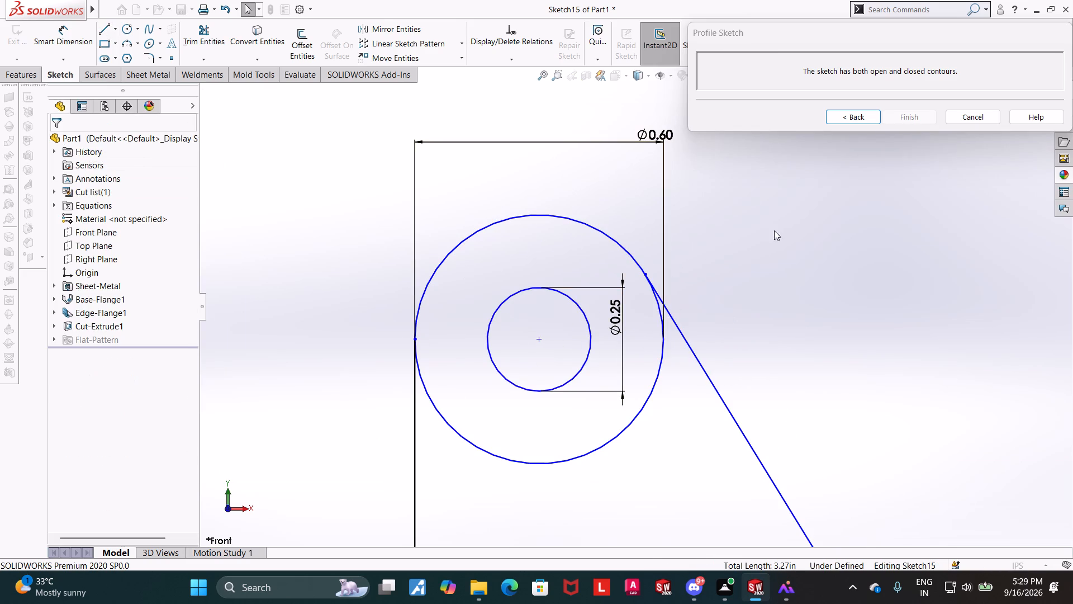
Trim away the lower part of the large circle, leaving a rounded top that closes the flange outline.
{"action": "left_click", "coordinate": [196, 34]}
{"action": "left_click_drag", "start_coordinate": [536, 418], "coordinate": [545, 461]}
{"action": "left_click_drag", "start_coordinate": [574, 425], "coordinate": [590, 482]}
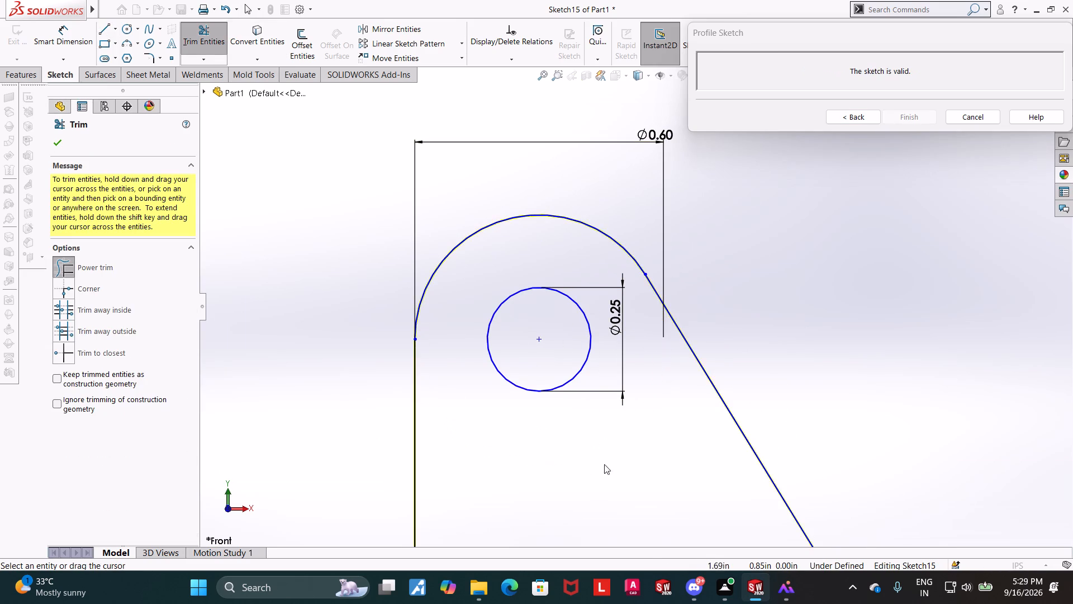
{"action": "scroll", "coordinate": [603, 449], "scroll_direction": "up", "scroll_amount": 4}
{"action": "key", "text": "Escape"}
{"action": "key", "text": "Escape"}
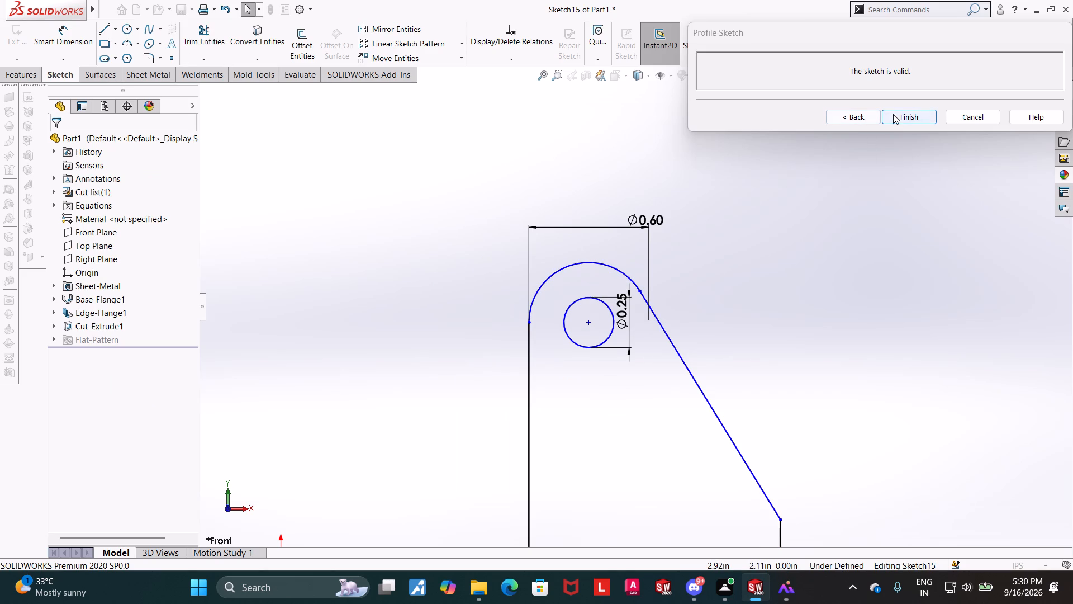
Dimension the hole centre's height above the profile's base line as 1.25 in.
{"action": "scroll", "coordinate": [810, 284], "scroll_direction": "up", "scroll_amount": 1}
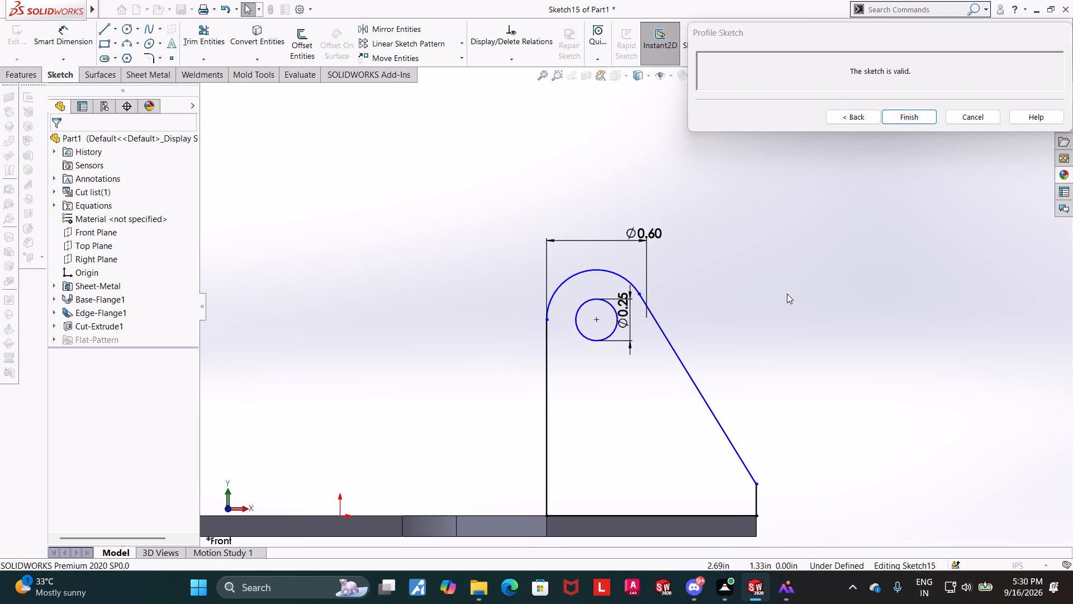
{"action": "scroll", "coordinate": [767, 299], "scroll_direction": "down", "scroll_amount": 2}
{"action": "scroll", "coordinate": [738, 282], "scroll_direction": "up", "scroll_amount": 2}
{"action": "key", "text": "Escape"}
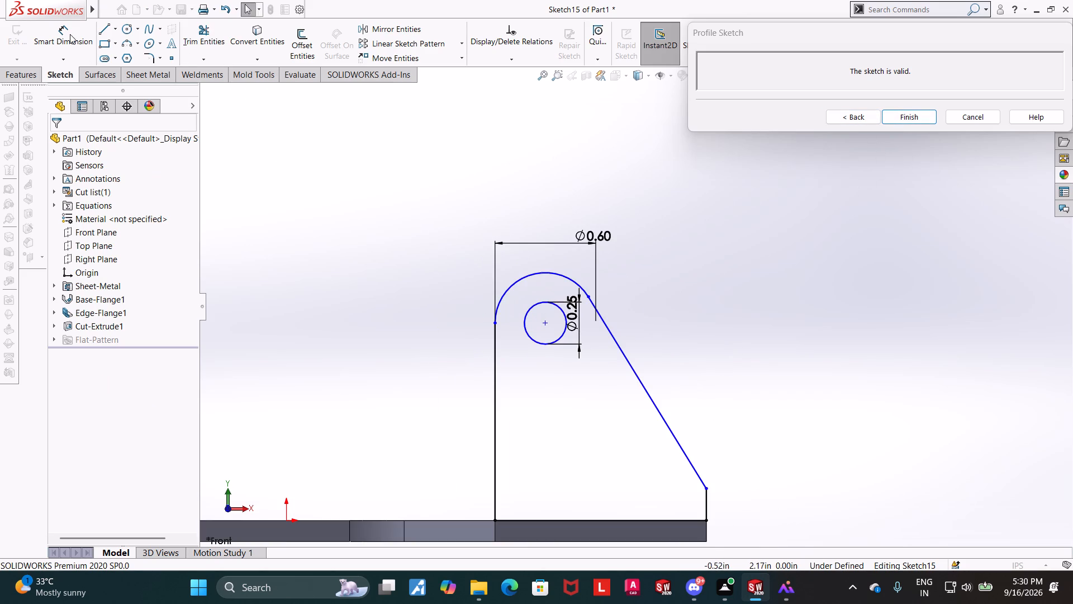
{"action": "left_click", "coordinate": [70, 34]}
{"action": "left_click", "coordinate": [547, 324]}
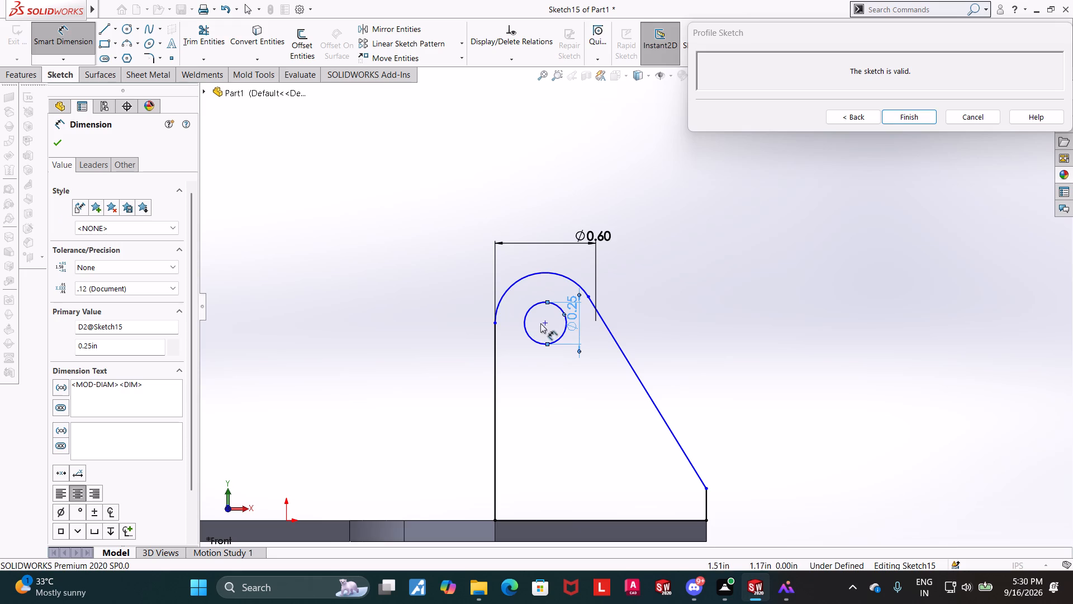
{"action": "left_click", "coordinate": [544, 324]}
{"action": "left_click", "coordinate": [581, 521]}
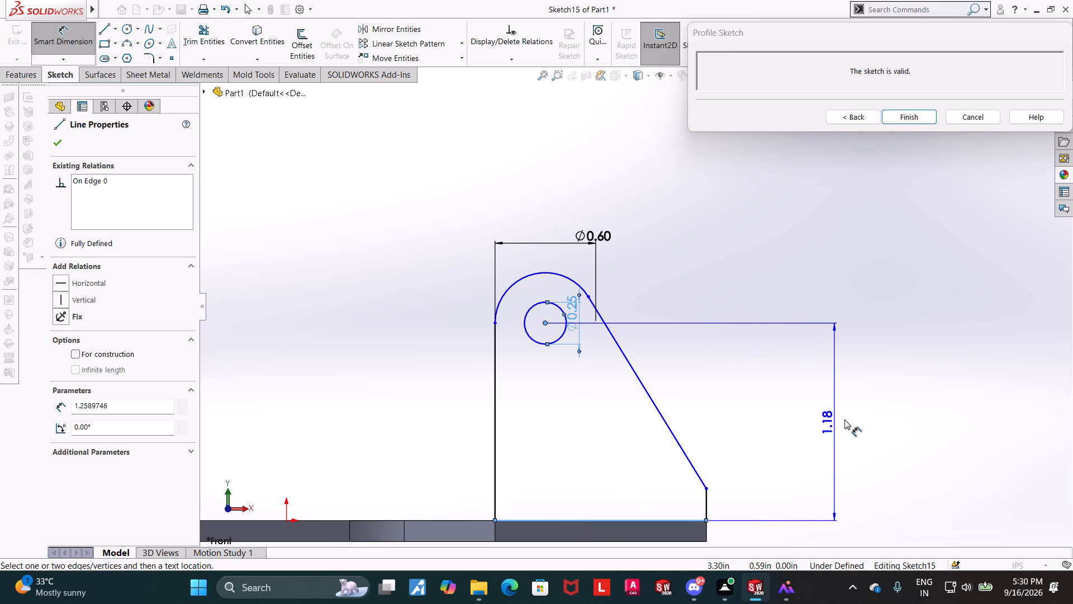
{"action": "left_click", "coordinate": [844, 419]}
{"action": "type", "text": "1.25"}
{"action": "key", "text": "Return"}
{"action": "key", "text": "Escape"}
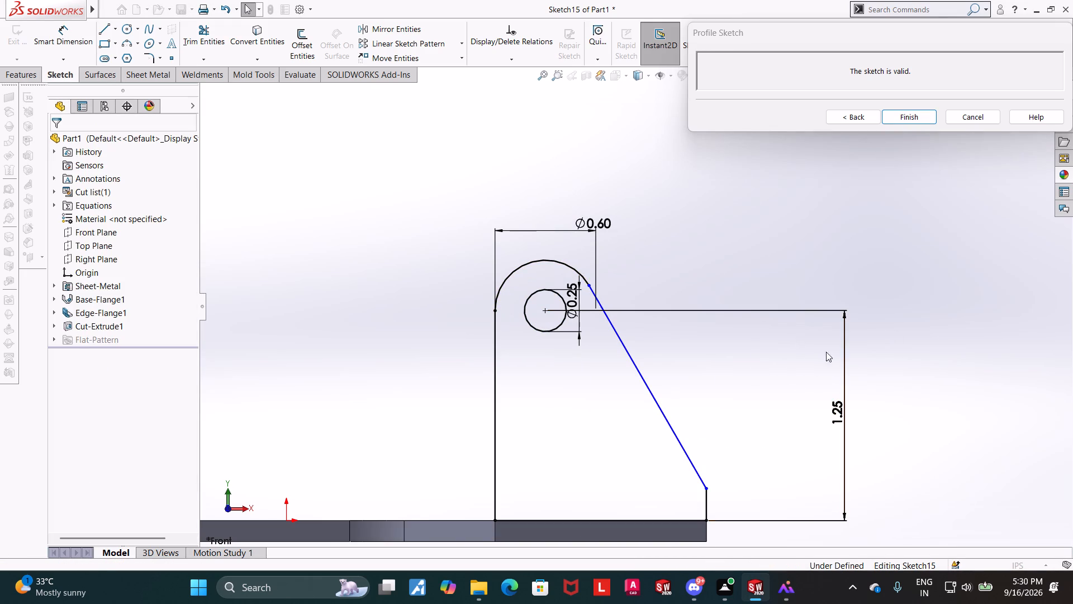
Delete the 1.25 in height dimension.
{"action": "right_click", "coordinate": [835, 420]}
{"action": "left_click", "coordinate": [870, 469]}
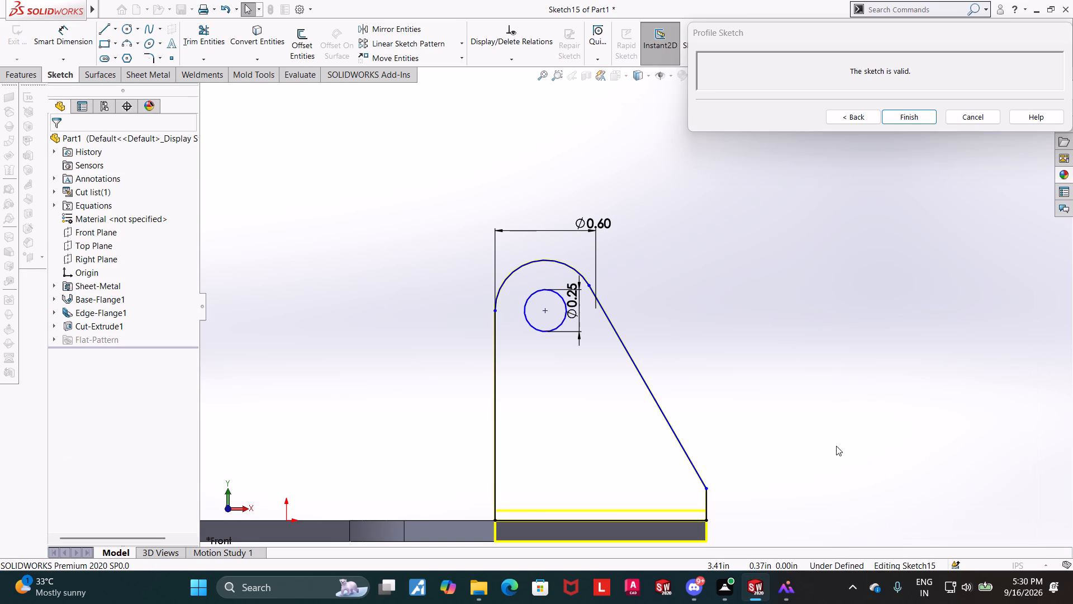
Dimension the hole centre's height from the plate's bottom edge as 1.25 in.
{"action": "left_click", "coordinate": [69, 36]}
{"action": "left_click", "coordinate": [546, 312]}
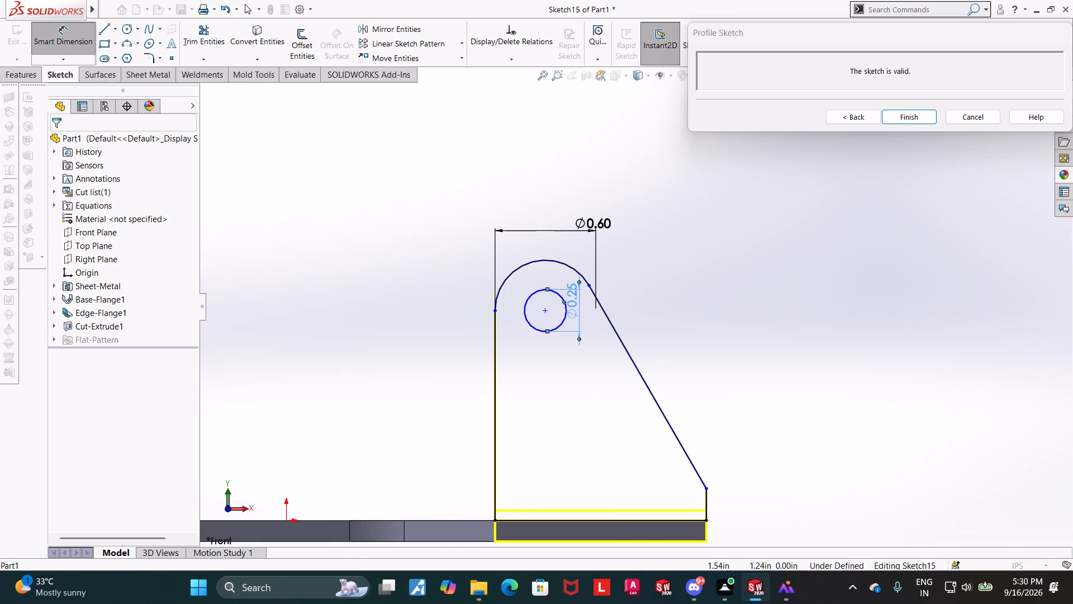
{"action": "key", "text": "Escape"}
{"action": "left_click", "coordinate": [46, 37]}
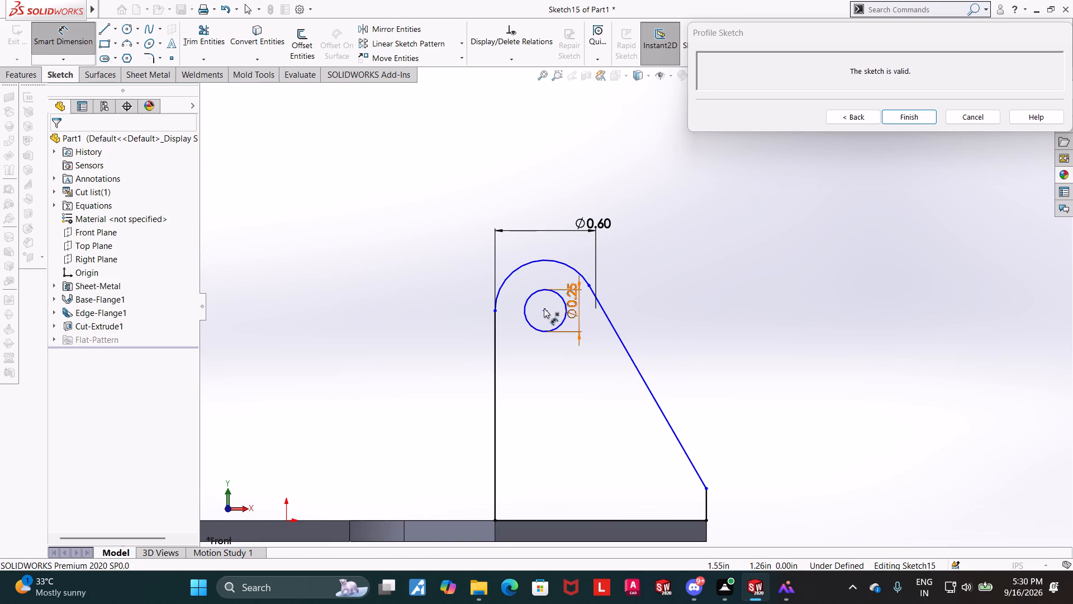
{"action": "left_click", "coordinate": [542, 308]}
{"action": "left_click", "coordinate": [588, 542]}
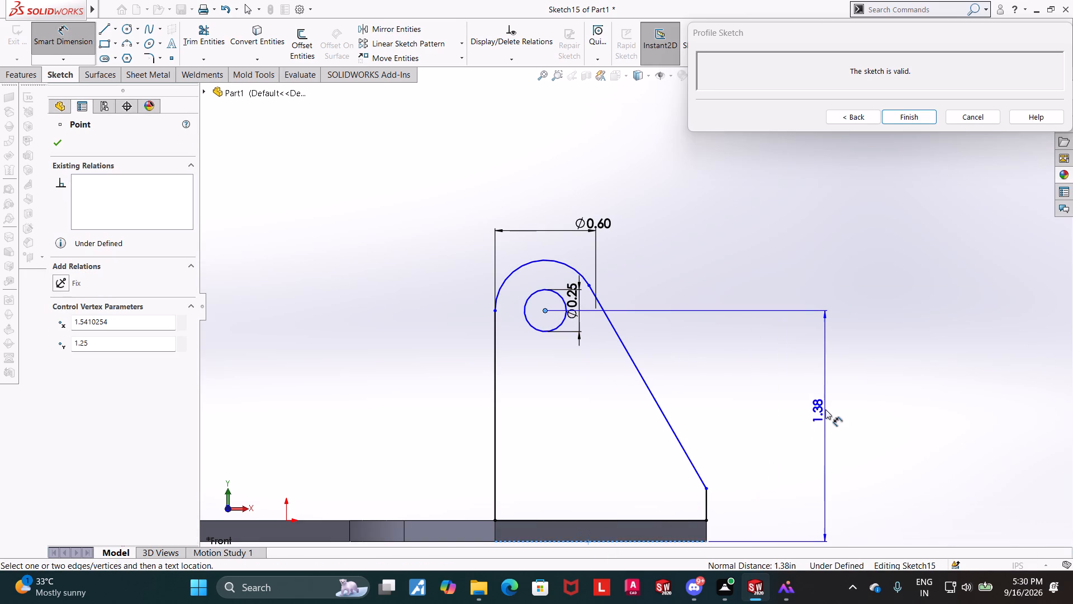
{"action": "left_click", "coordinate": [825, 409]}
{"action": "type", "text": "1.25"}
{"action": "key", "text": "Return"}
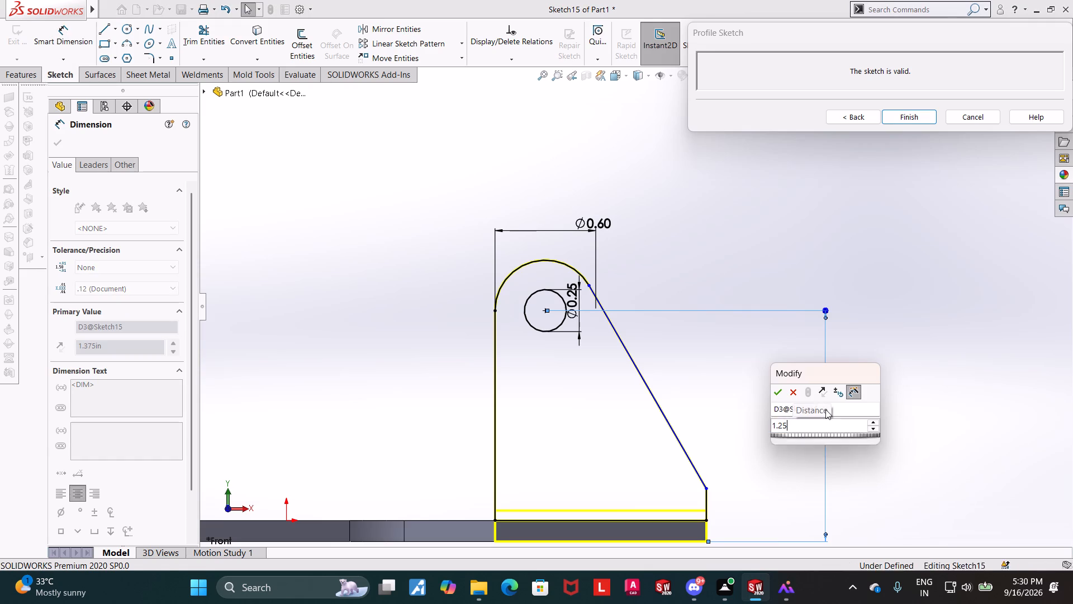
{"action": "key", "text": "Escape"}
{"action": "key", "text": "Escape"}
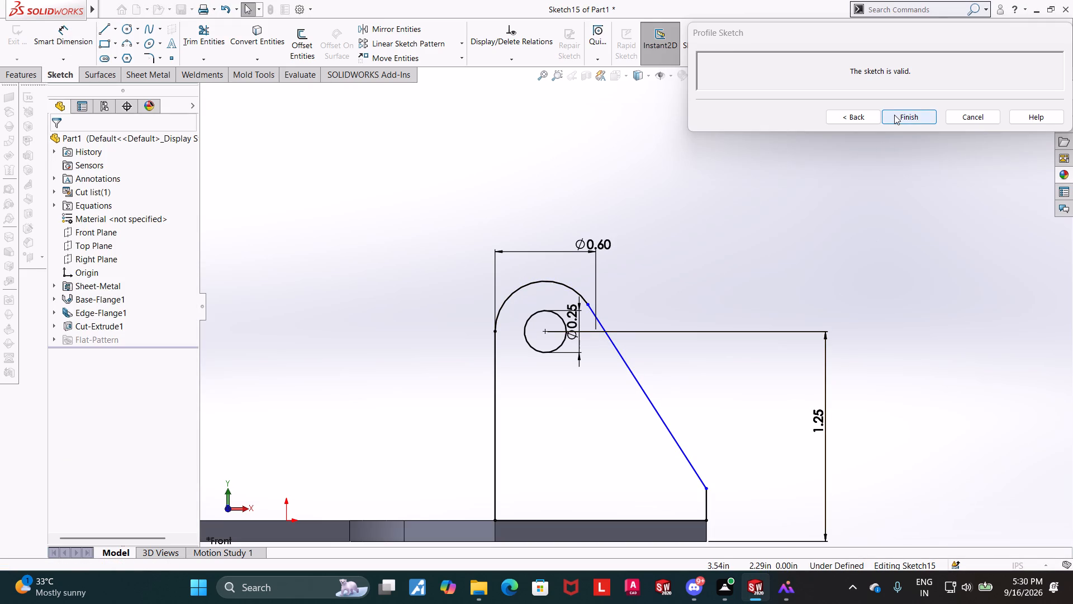
Finish the profile sketch to create the tab's edge flange and check the bracket from several angles.
{"action": "left_click", "coordinate": [894, 115]}
{"action": "middle_click_drag", "start_coordinate": [894, 215], "coordinate": [870, 225]}
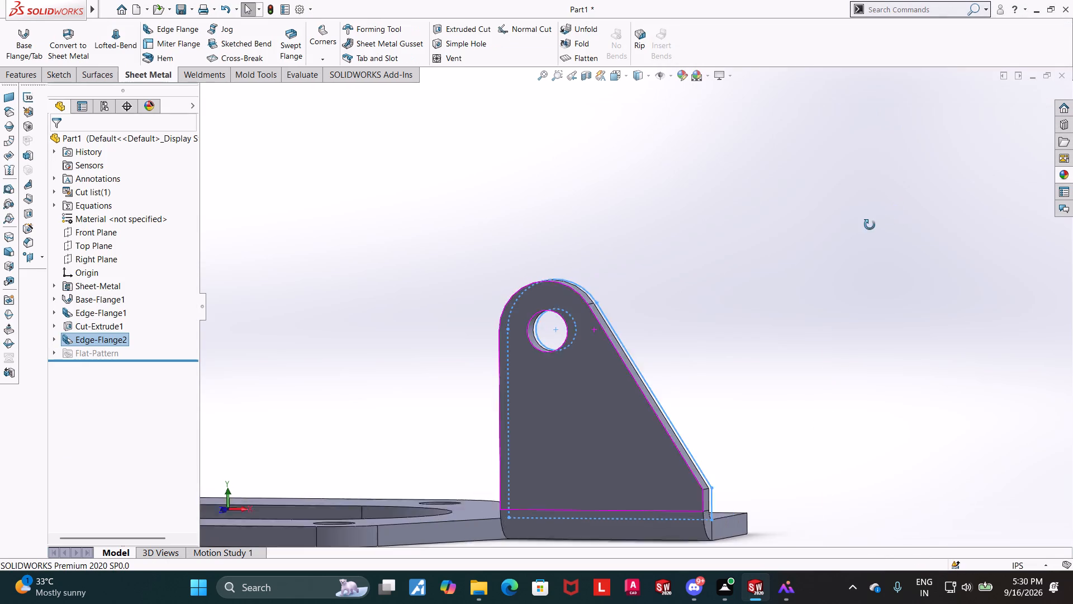
{"action": "middle_click_drag", "start_coordinate": [870, 225], "coordinate": [865, 227]}
{"action": "scroll", "coordinate": [859, 237], "scroll_direction": "up", "scroll_amount": 3}
{"action": "left_click", "coordinate": [841, 275]}
{"action": "middle_click_drag", "start_coordinate": [832, 278], "coordinate": [775, 318]}
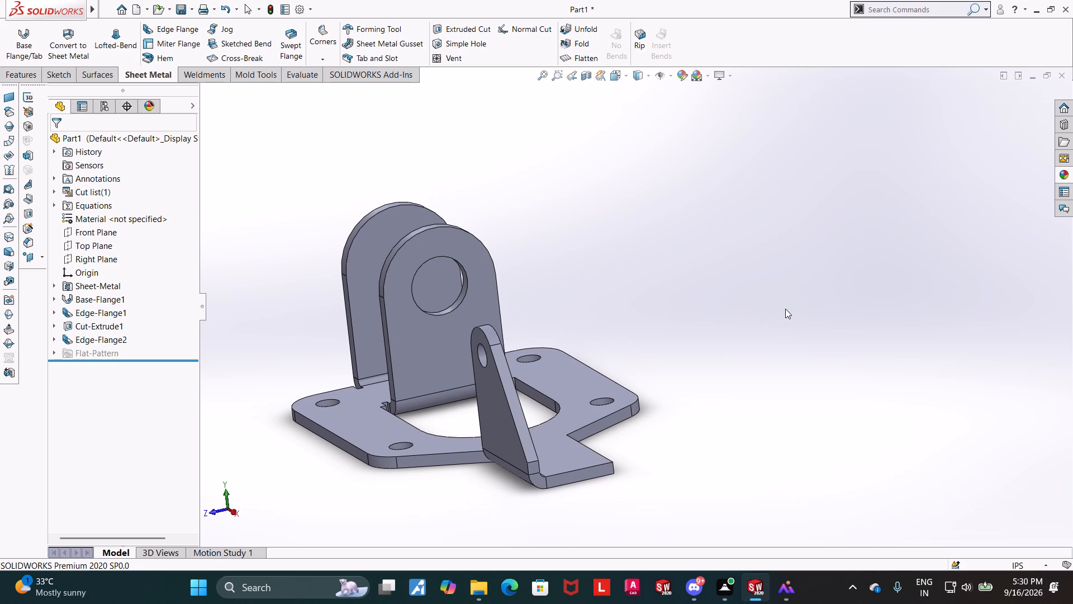
{"action": "middle_click_drag", "start_coordinate": [778, 310], "coordinate": [777, 282]}
{"action": "middle_click_drag", "start_coordinate": [789, 279], "coordinate": [854, 269]}
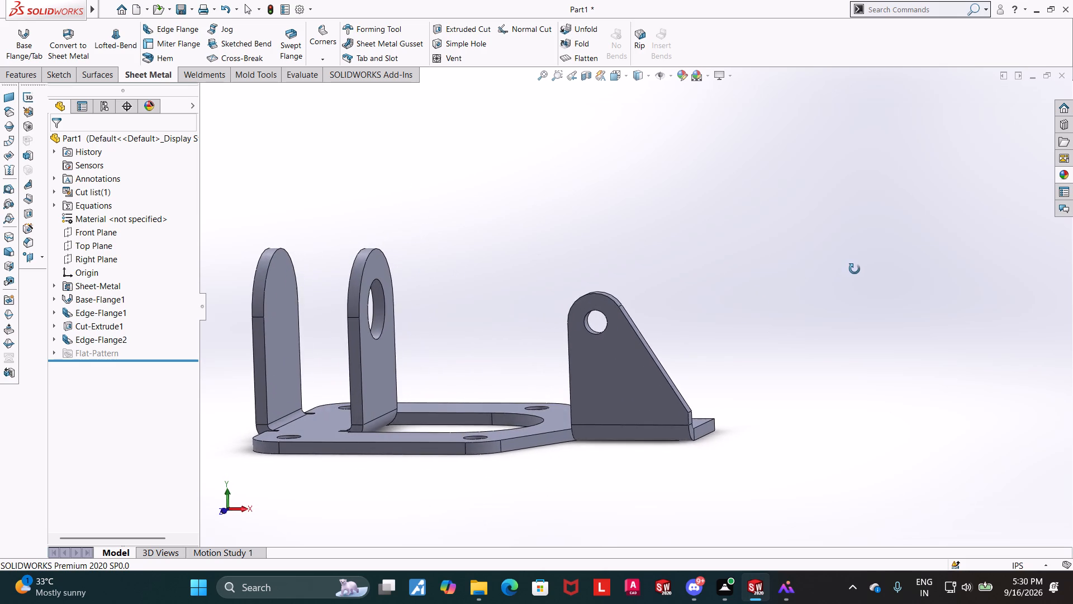
Mirror the tapered tab's edge flange about the Front Plane.
{"action": "middle_click_drag", "start_coordinate": [854, 269], "coordinate": [854, 299]}
{"action": "middle_click_drag", "start_coordinate": [837, 295], "coordinate": [801, 313]}
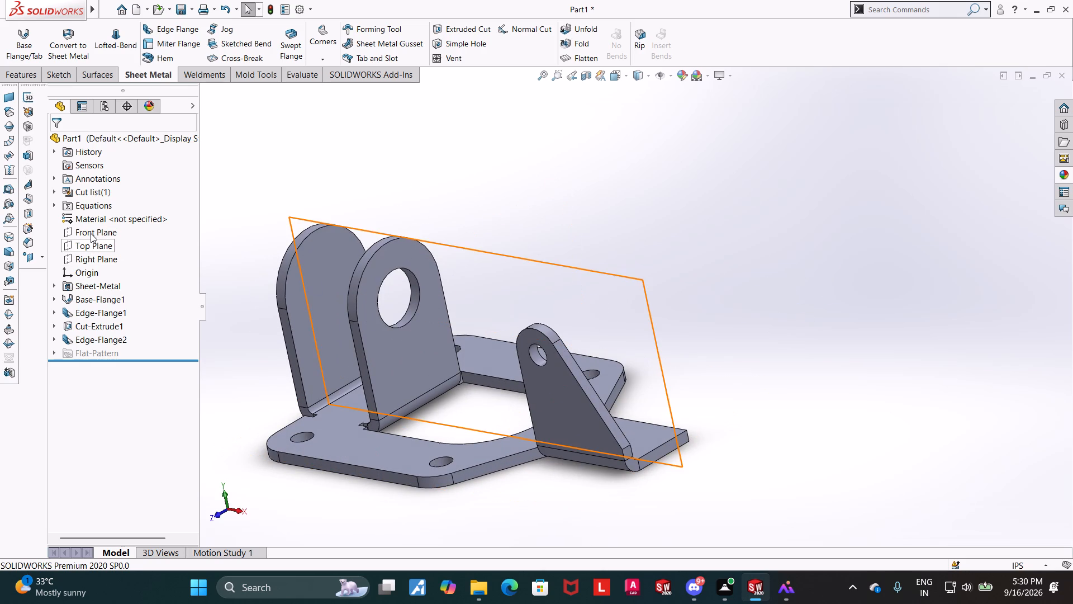
{"action": "left_click", "coordinate": [91, 233]}
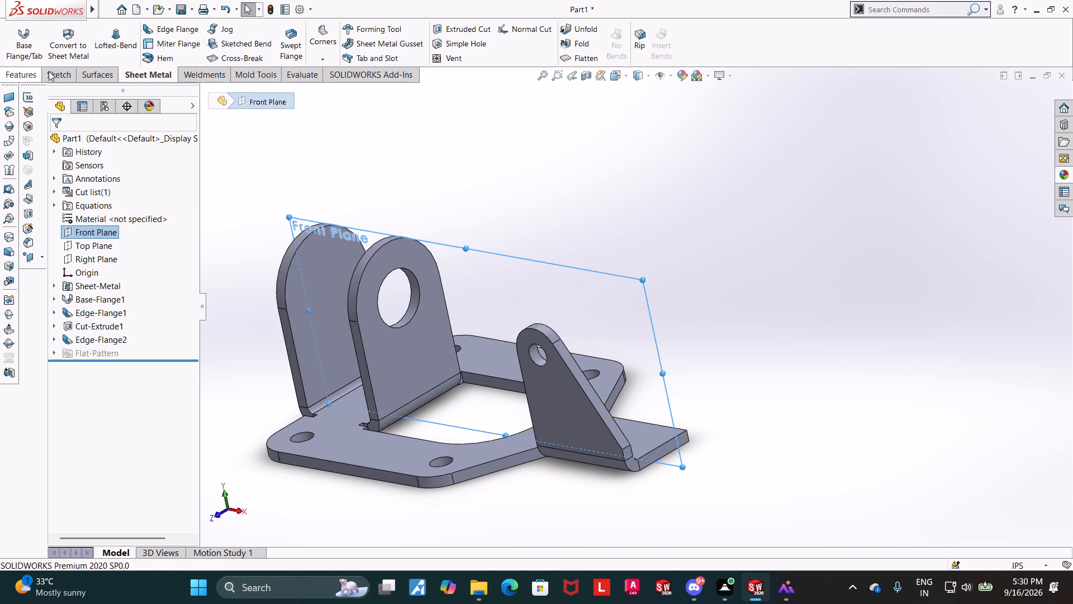
{"action": "left_click", "coordinate": [26, 76]}
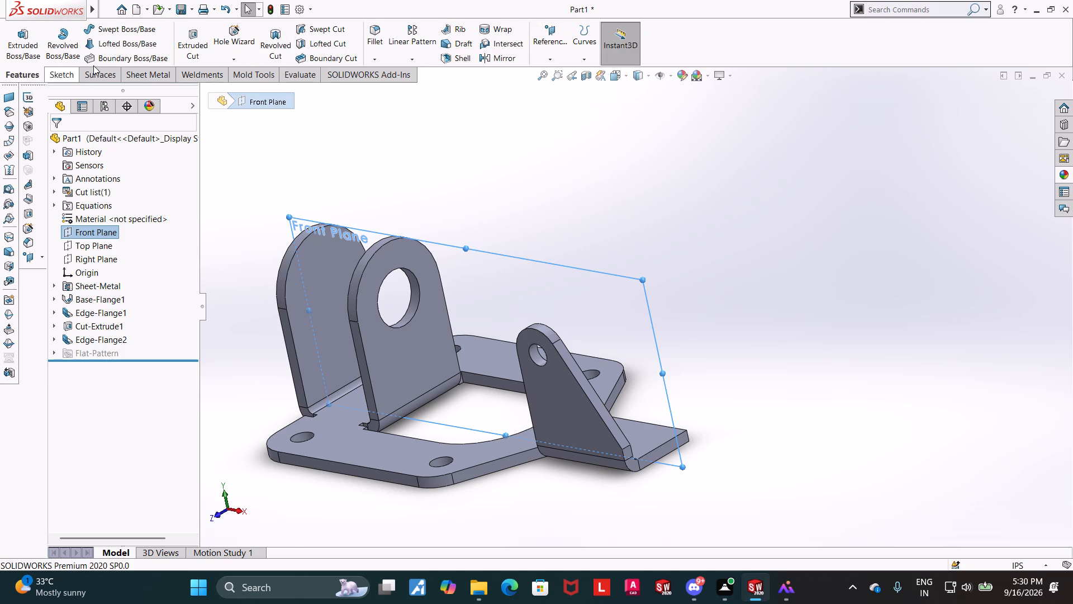
{"action": "left_click", "coordinate": [506, 59]}
{"action": "middle_click_drag", "start_coordinate": [559, 184], "coordinate": [540, 190]}
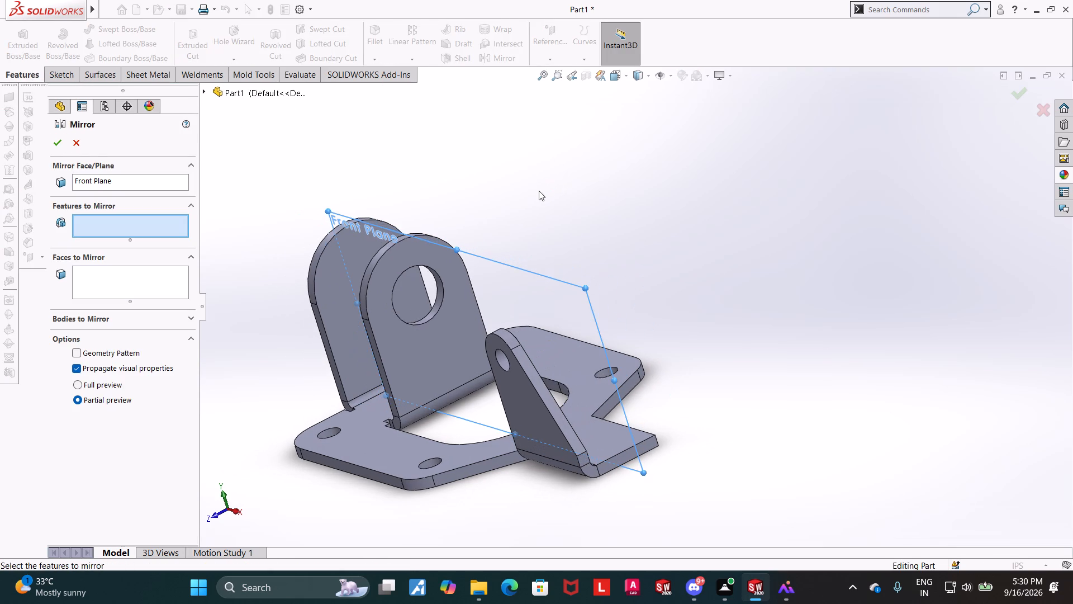
{"action": "left_click", "coordinate": [206, 89]}
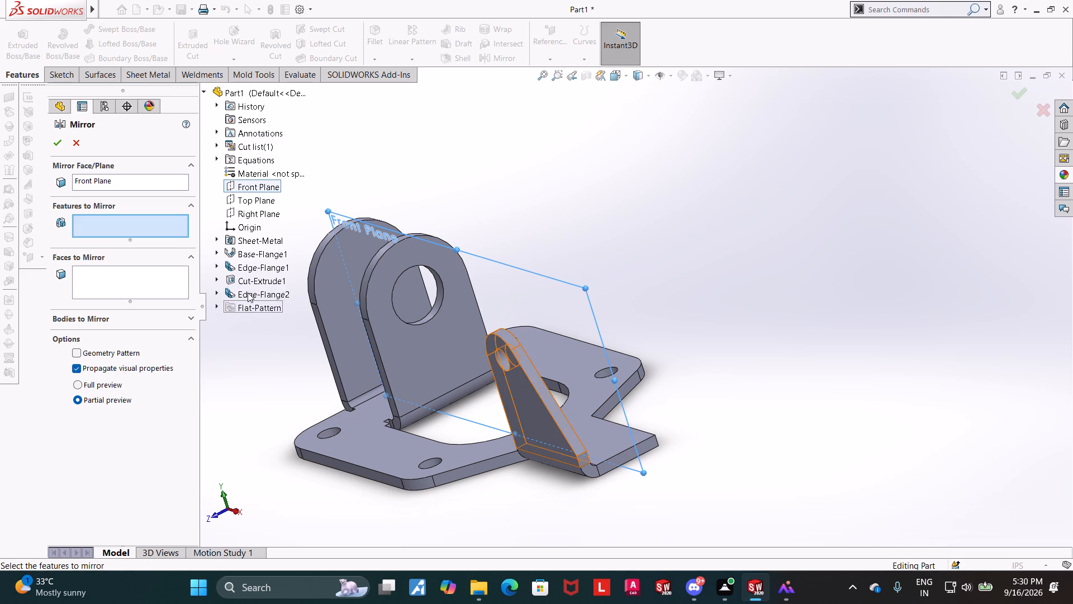
{"action": "left_click", "coordinate": [248, 292]}
{"action": "left_click", "coordinate": [55, 142]}
{"action": "left_click", "coordinate": [761, 316]}
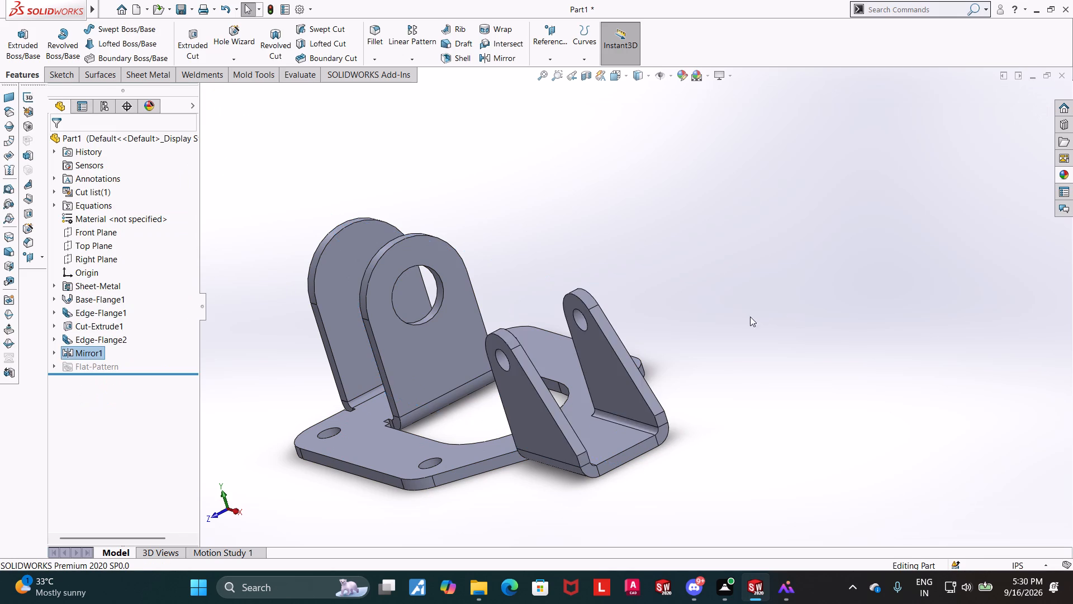
Edit the original tapered tab flange and set its flange position to Material Inside.
{"action": "middle_click_drag", "start_coordinate": [746, 331], "coordinate": [815, 526]}
{"action": "left_click", "coordinate": [108, 338]}
{"action": "left_click", "coordinate": [112, 308]}
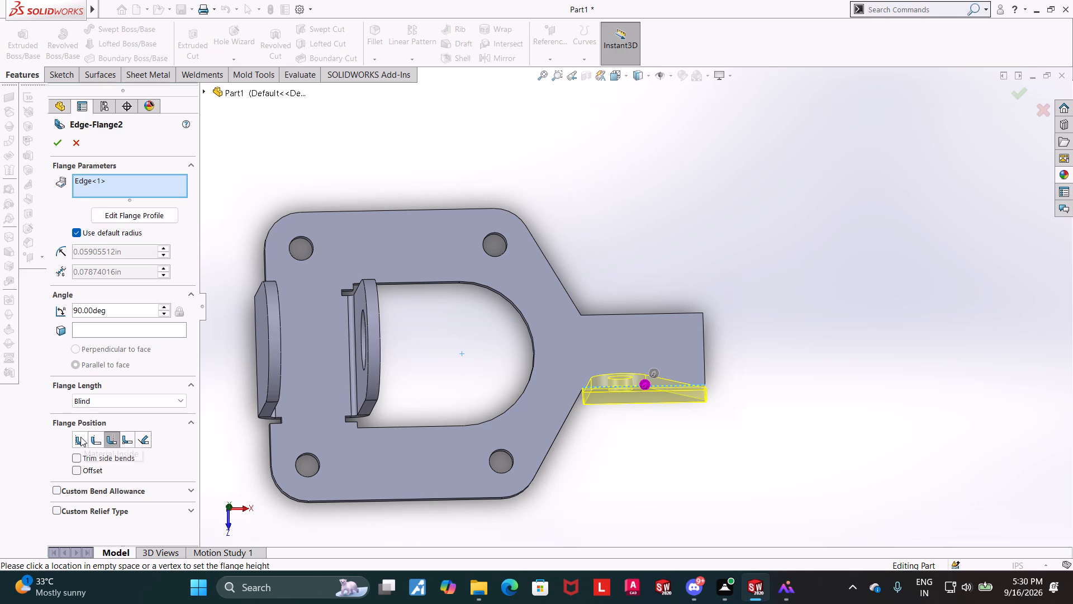
{"action": "left_click", "coordinate": [80, 437]}
{"action": "middle_click", "coordinate": [772, 536]}
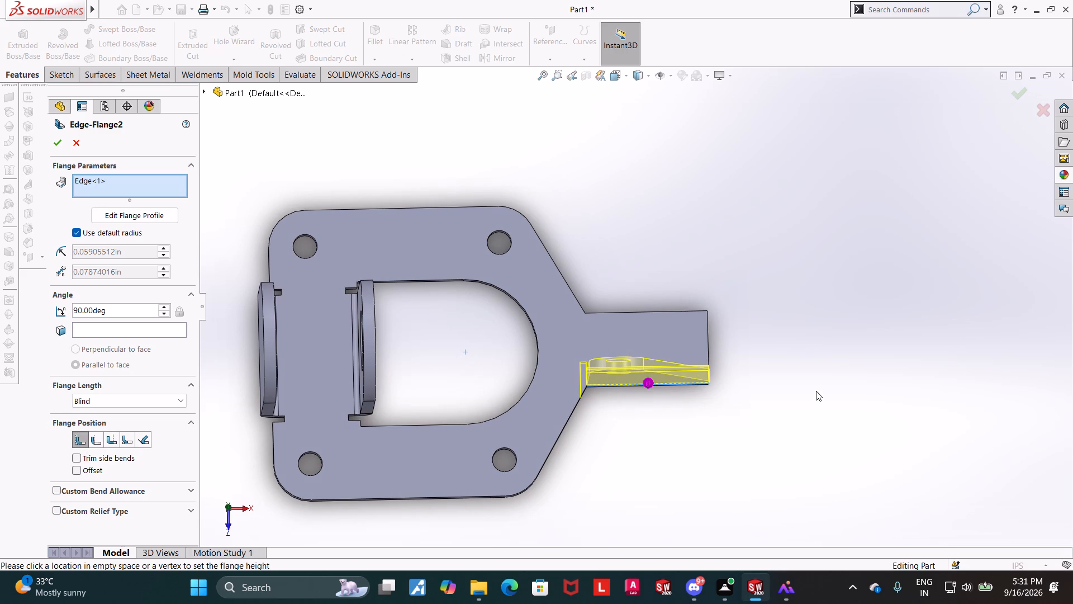
{"action": "middle_click_drag", "start_coordinate": [805, 402], "coordinate": [786, 431]}
{"action": "middle_click", "coordinate": [782, 433]}
{"action": "middle_click_drag", "start_coordinate": [776, 440], "coordinate": [779, 449]}
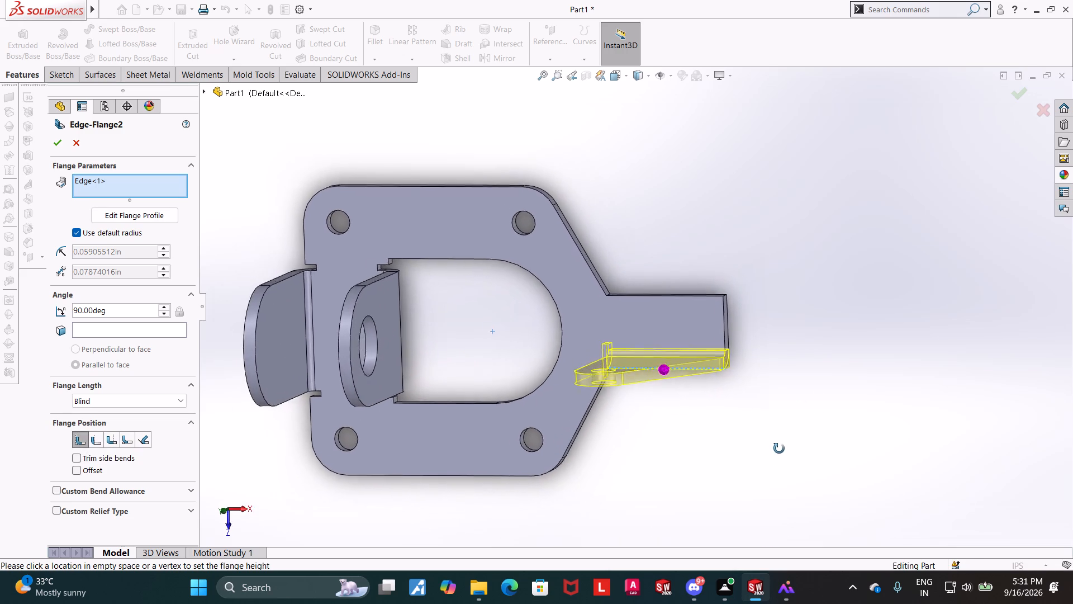
{"action": "middle_click_drag", "start_coordinate": [779, 449], "coordinate": [794, 441]}
{"action": "left_click", "coordinate": [61, 146]}
{"action": "left_click", "coordinate": [859, 413]}
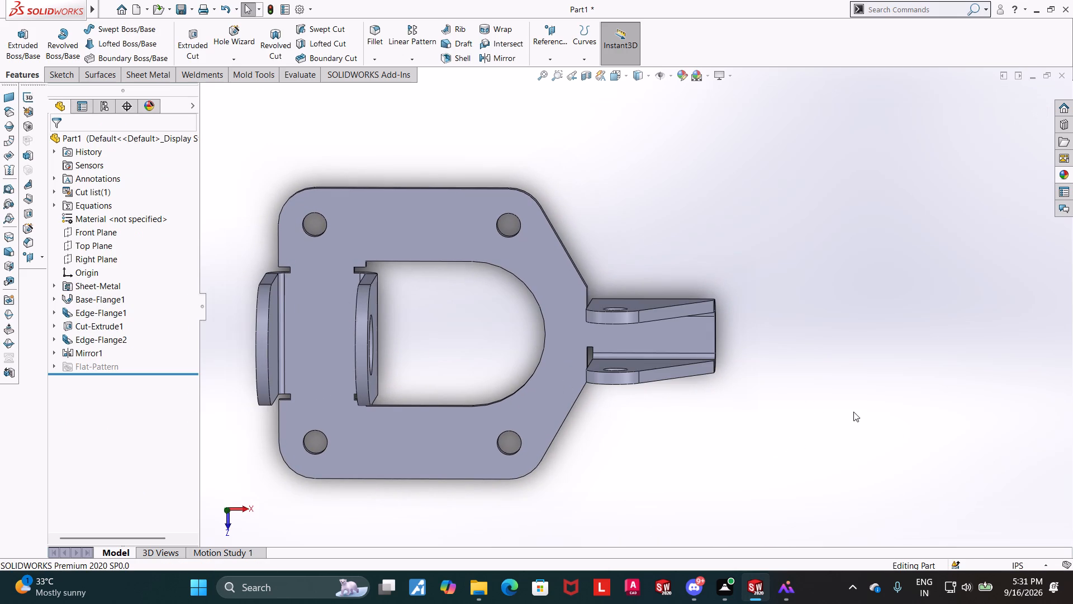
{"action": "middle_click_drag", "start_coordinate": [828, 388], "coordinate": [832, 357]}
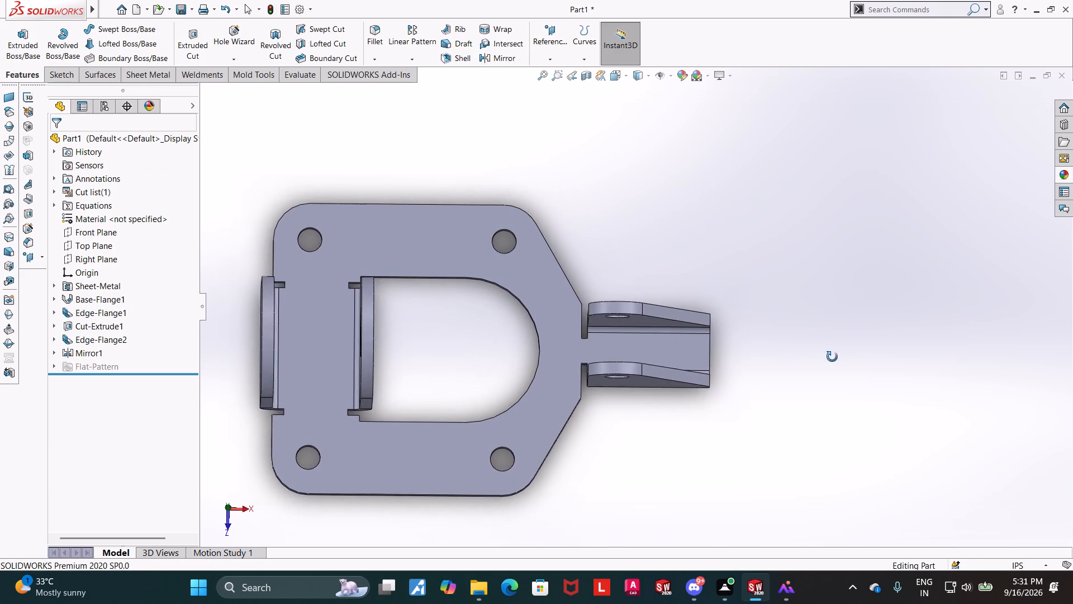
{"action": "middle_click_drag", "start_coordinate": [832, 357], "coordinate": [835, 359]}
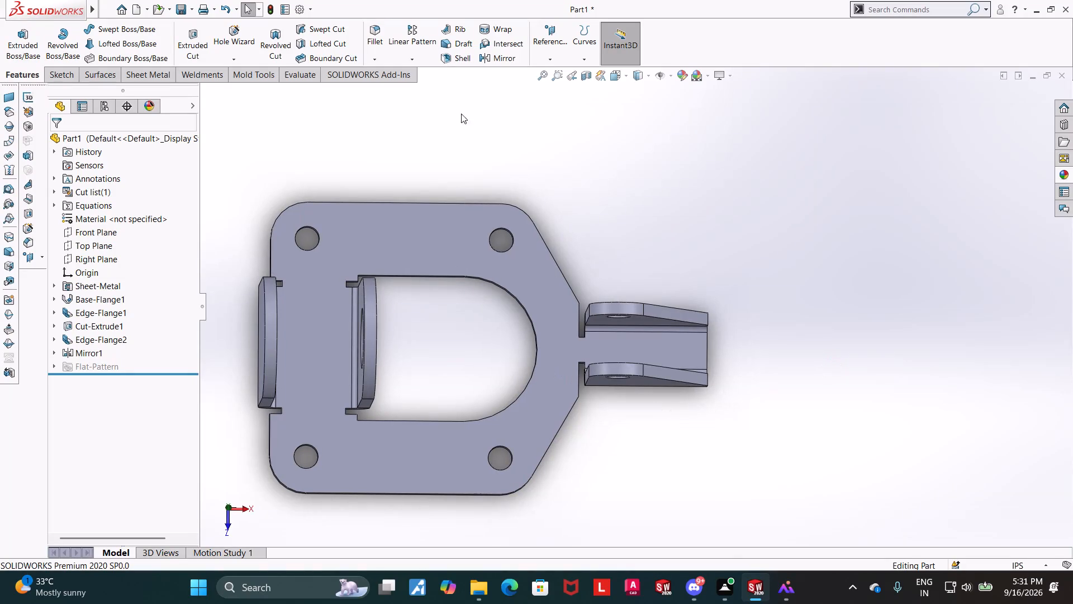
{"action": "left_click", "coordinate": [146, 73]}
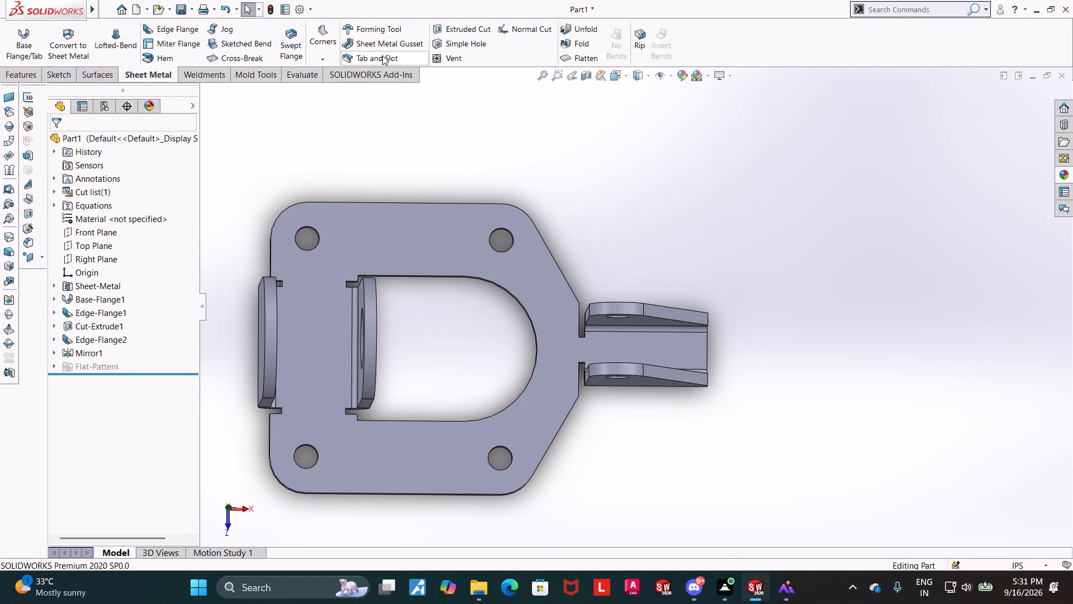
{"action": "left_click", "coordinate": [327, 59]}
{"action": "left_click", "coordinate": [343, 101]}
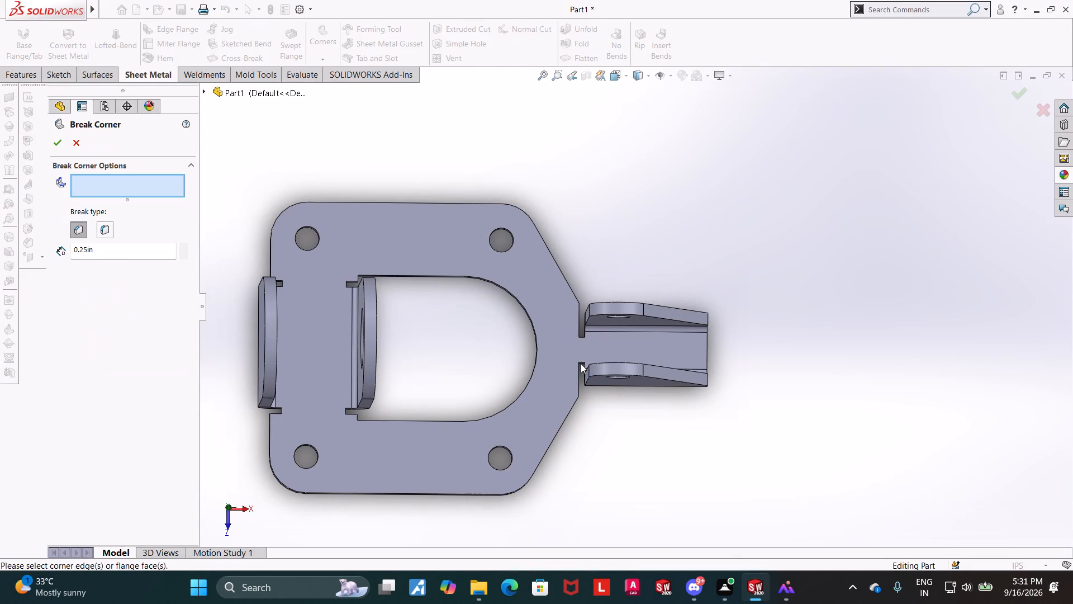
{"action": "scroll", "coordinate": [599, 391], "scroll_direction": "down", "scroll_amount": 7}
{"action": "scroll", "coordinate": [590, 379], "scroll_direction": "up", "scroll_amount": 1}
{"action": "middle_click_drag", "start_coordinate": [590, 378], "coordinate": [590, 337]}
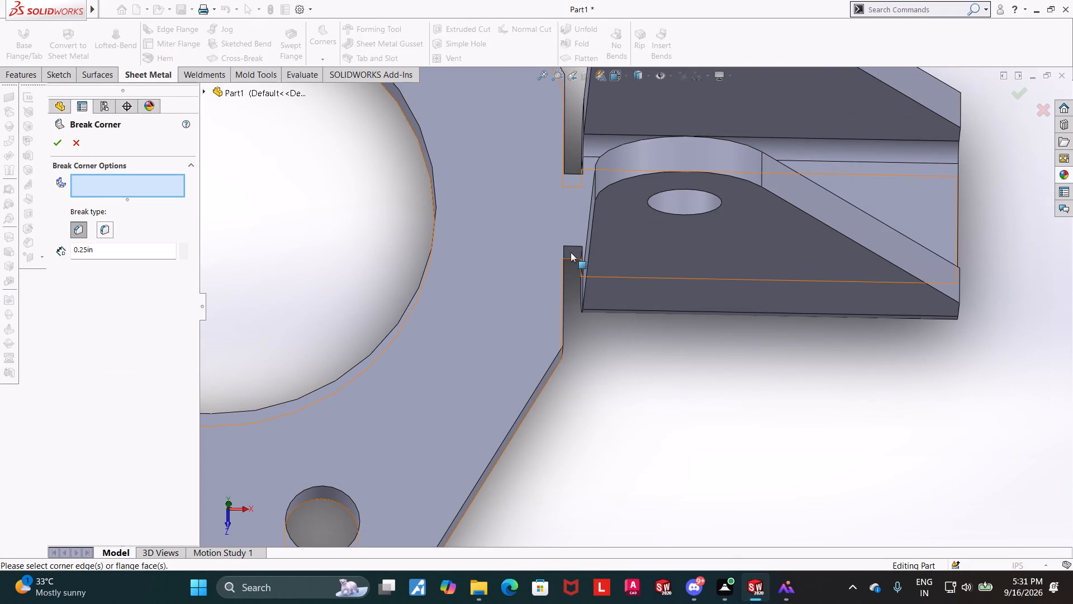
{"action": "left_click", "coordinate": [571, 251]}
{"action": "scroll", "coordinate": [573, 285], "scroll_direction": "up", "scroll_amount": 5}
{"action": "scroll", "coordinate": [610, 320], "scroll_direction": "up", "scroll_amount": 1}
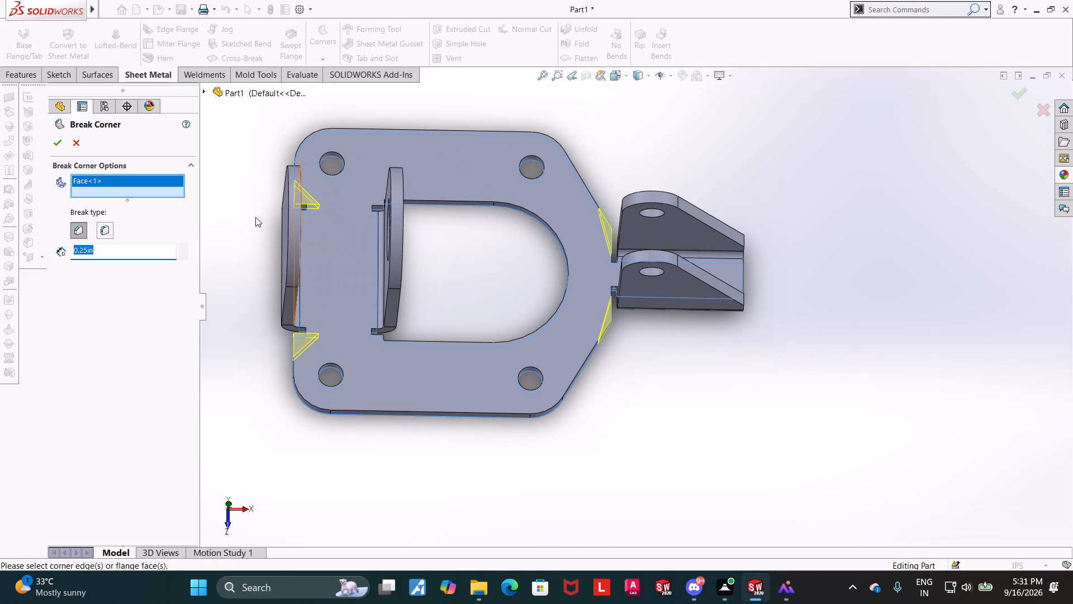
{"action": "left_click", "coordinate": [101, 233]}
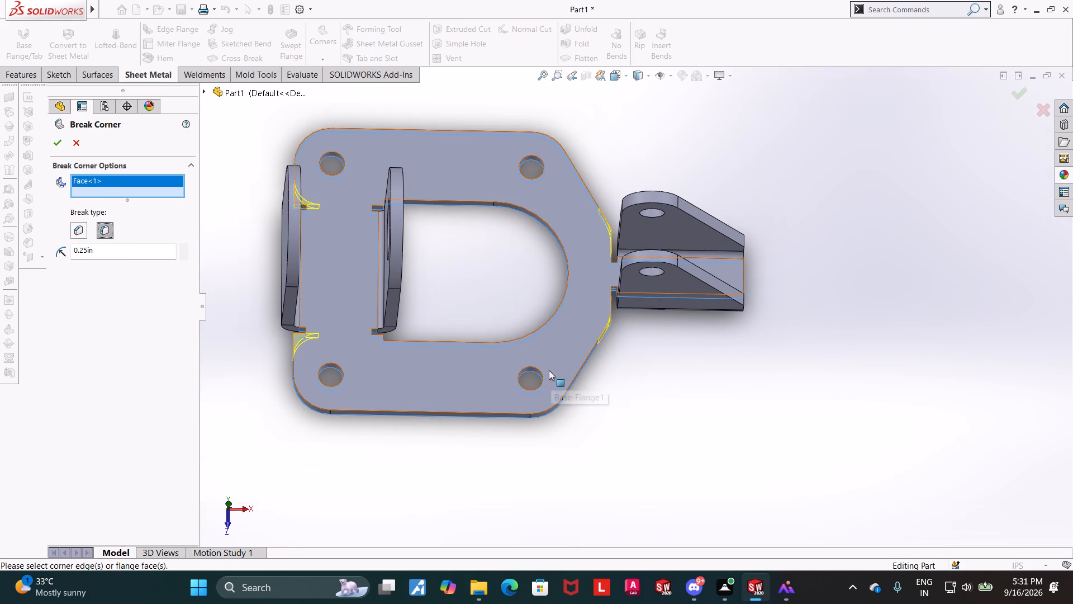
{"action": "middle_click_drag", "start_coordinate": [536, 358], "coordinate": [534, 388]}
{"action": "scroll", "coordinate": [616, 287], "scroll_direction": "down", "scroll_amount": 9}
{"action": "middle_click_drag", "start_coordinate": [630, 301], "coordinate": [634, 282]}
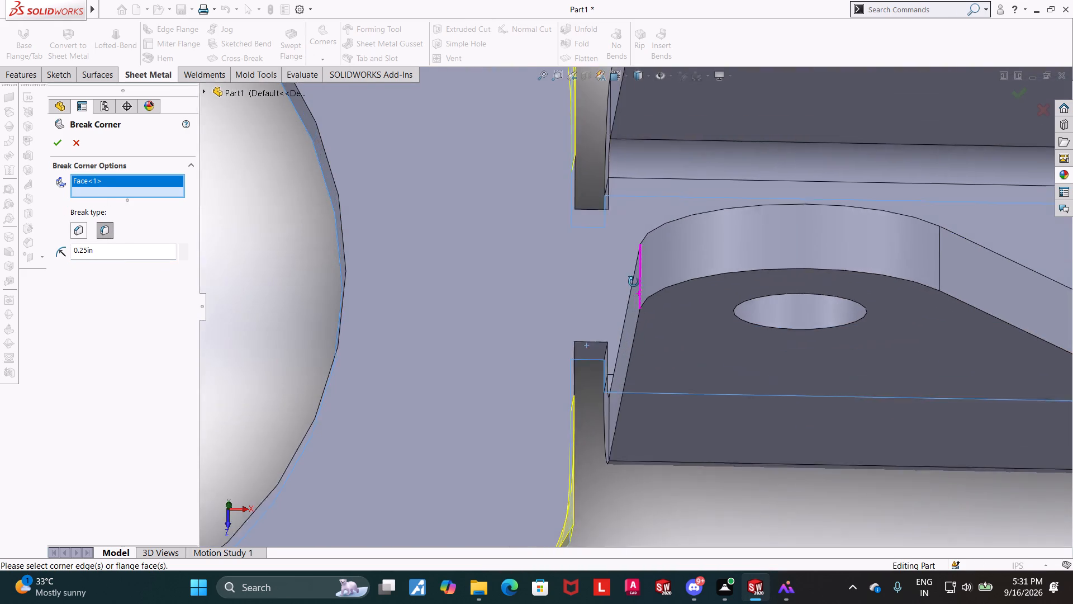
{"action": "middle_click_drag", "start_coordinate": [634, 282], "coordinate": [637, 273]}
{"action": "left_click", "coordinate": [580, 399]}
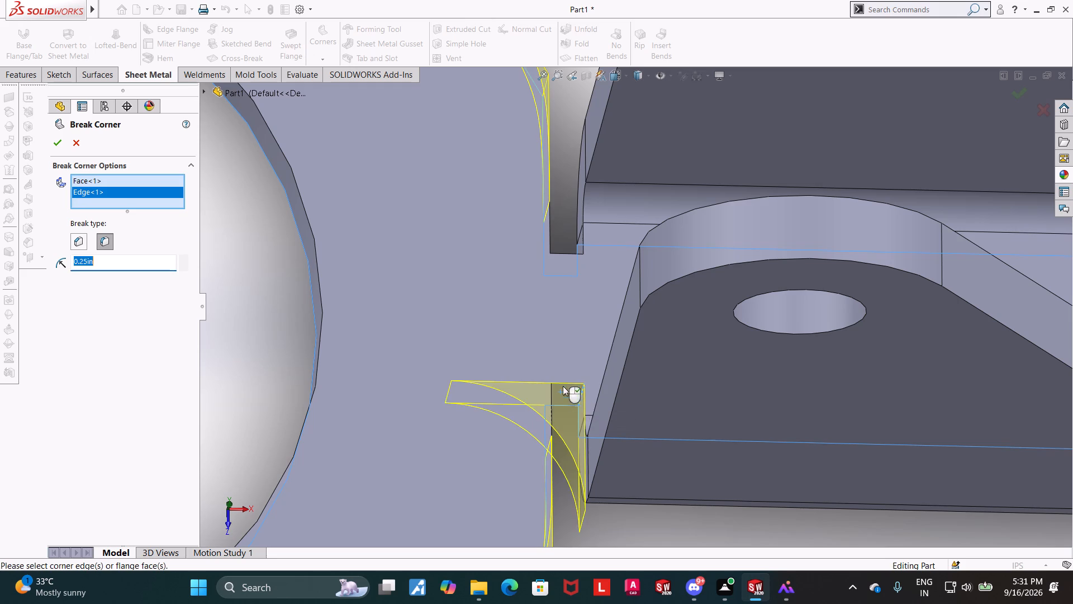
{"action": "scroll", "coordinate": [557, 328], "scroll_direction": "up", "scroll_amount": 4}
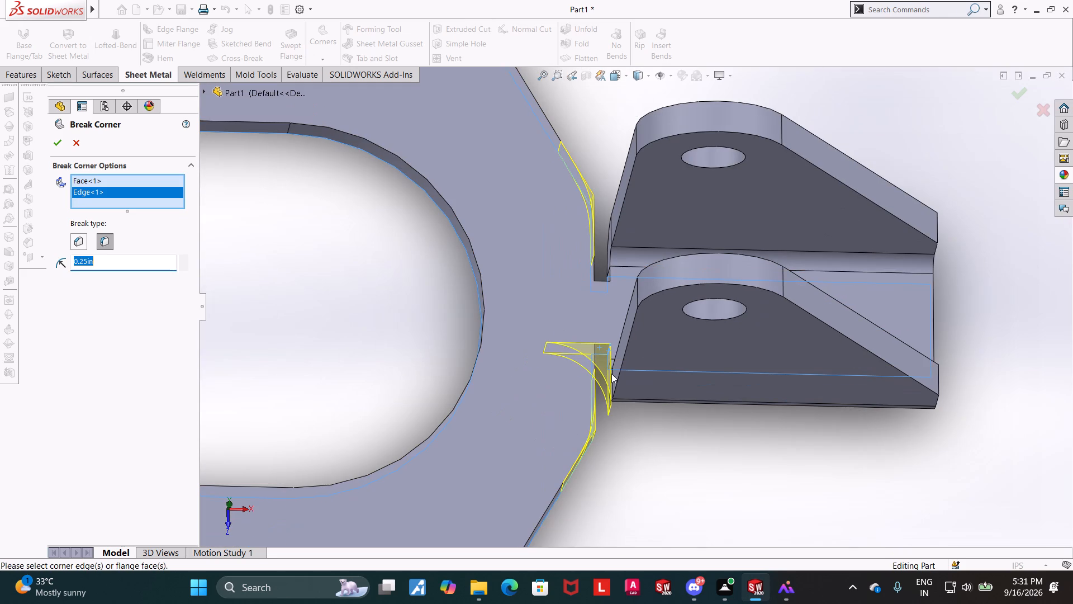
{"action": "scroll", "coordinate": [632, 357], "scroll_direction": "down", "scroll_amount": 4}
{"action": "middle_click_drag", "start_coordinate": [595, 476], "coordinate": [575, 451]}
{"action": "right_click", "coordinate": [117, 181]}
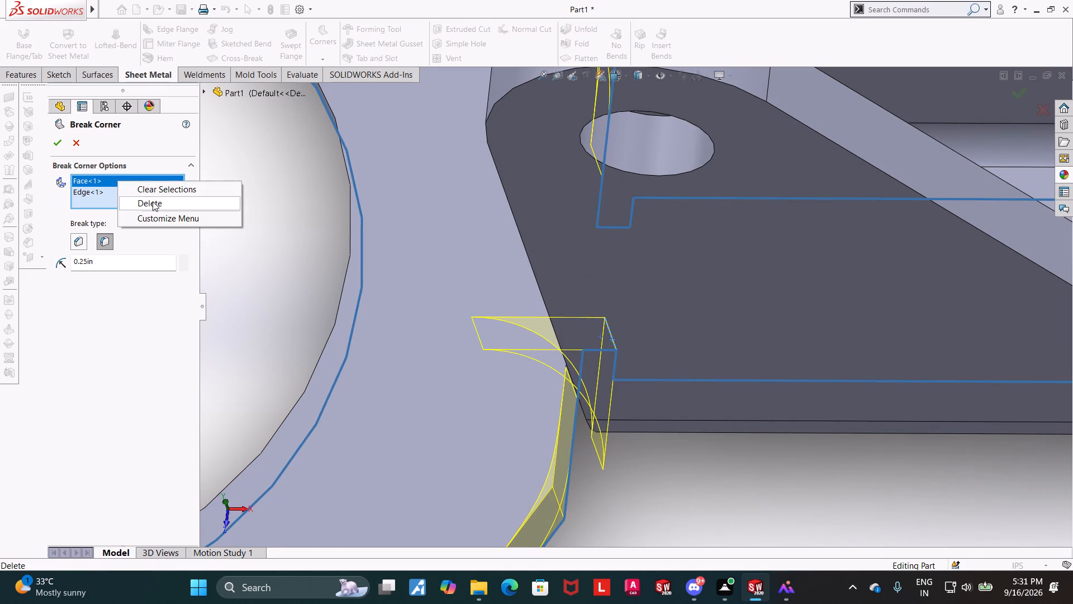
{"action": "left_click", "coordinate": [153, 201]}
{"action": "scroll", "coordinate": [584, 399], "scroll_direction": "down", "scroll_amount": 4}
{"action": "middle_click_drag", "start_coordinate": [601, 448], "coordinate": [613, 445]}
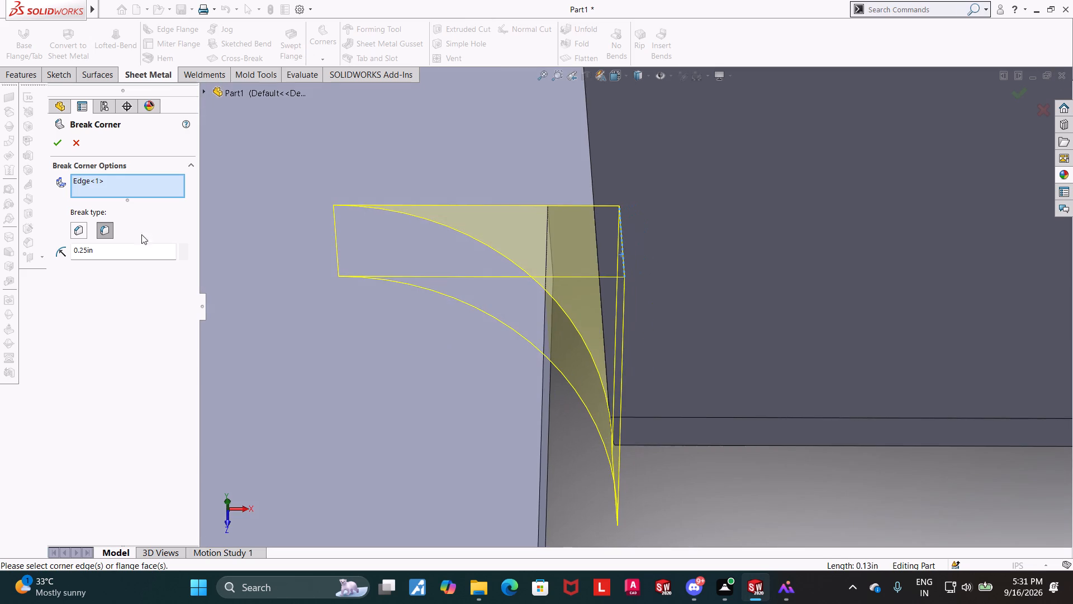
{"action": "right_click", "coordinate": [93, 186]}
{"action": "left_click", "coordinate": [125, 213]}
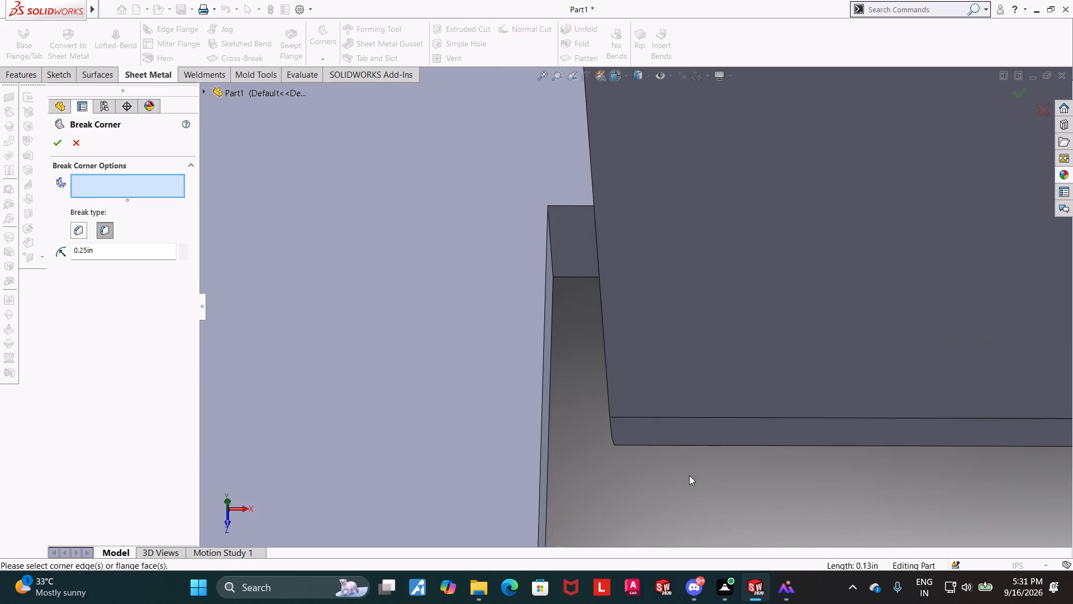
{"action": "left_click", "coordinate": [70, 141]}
Use Break Corner to round the two inner corner edges of the original tab flange's relief slot with a 0.05 in radius.
{"action": "left_click", "coordinate": [320, 59]}
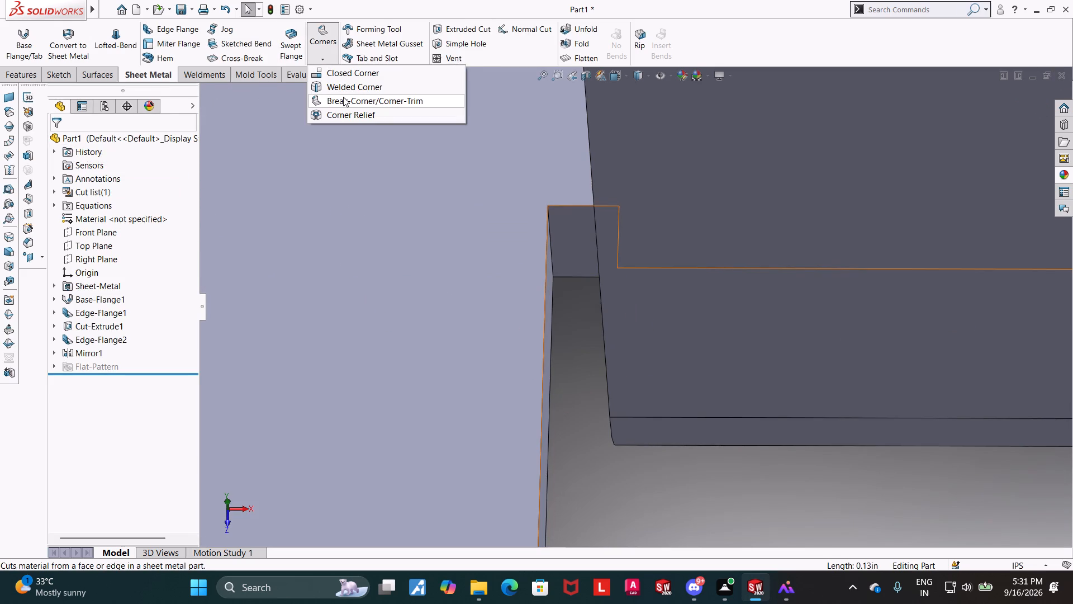
{"action": "left_click", "coordinate": [344, 97]}
{"action": "middle_click_drag", "start_coordinate": [801, 471], "coordinate": [815, 467]}
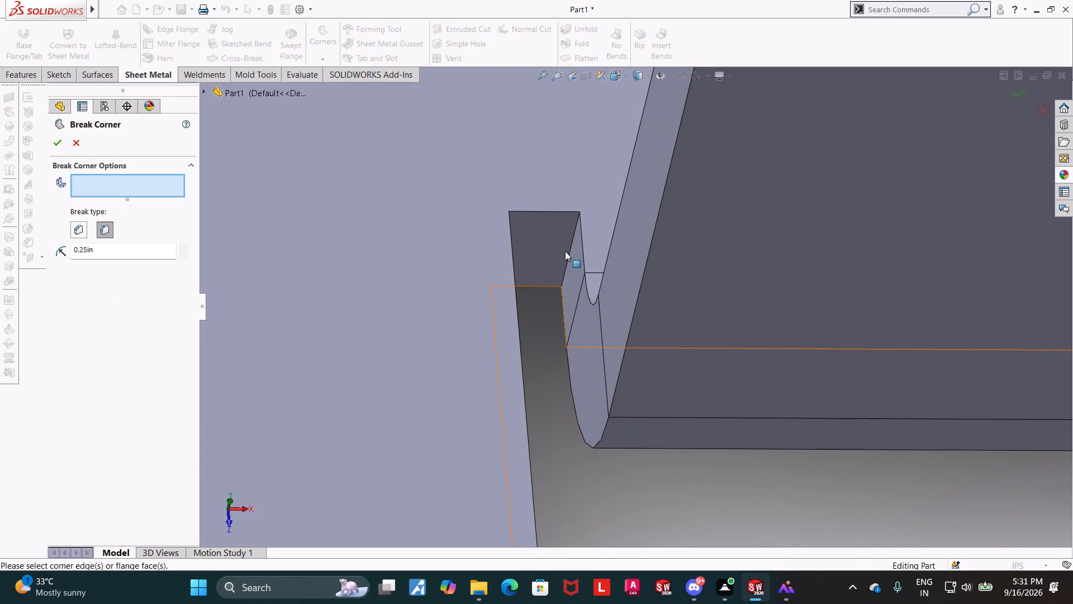
{"action": "left_click", "coordinate": [567, 256]}
{"action": "middle_click_drag", "start_coordinate": [692, 472], "coordinate": [667, 452]}
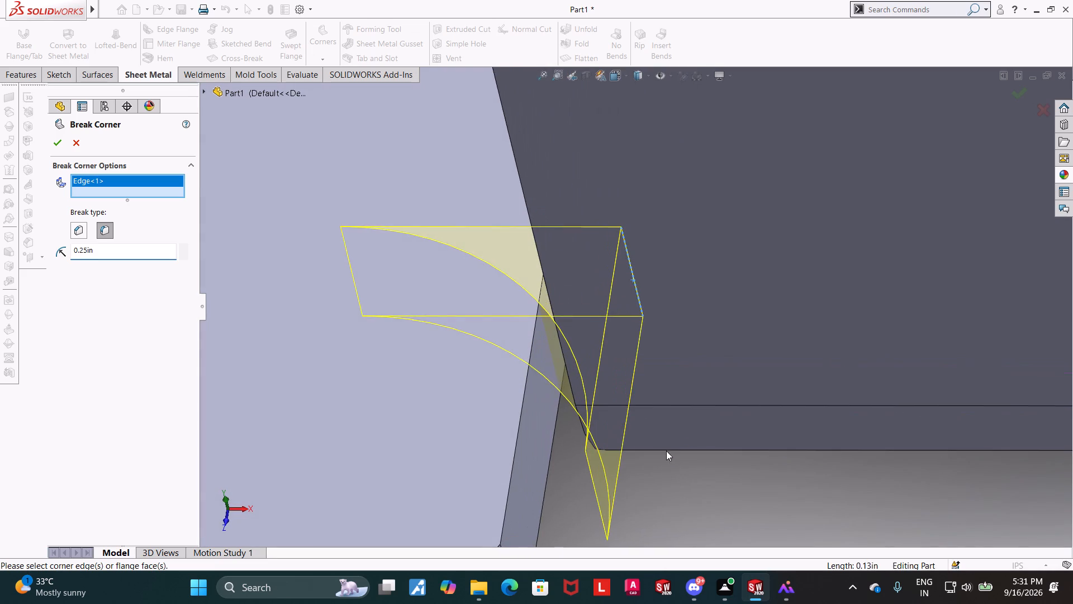
{"action": "scroll", "coordinate": [569, 407], "scroll_direction": "down", "scroll_amount": 5}
{"action": "scroll", "coordinate": [606, 426], "scroll_direction": "up", "scroll_amount": 3}
{"action": "middle_click_drag", "start_coordinate": [602, 435], "coordinate": [611, 414]}
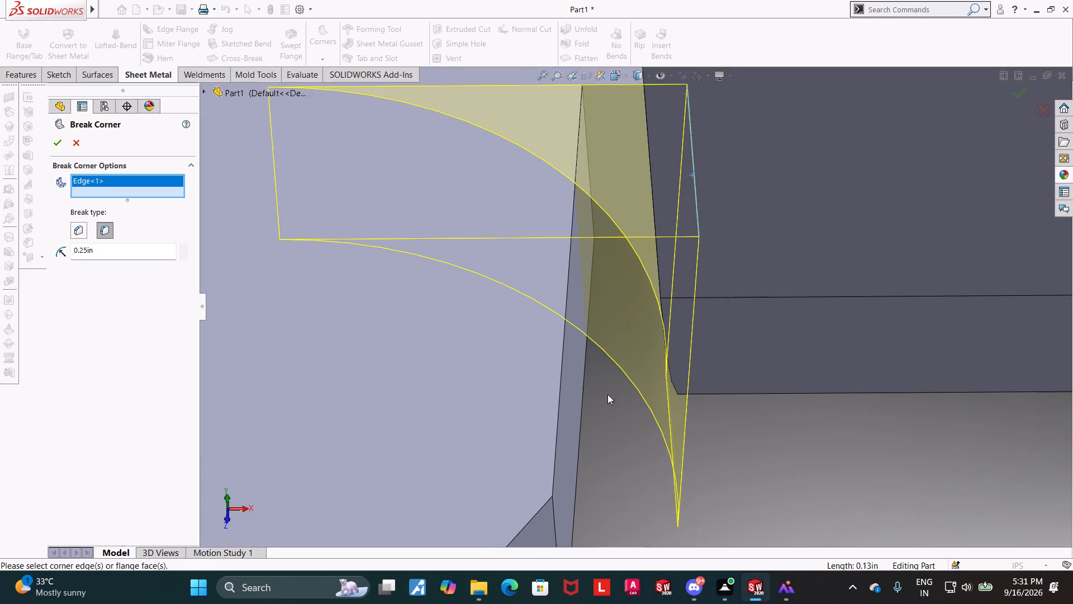
{"action": "left_click", "coordinate": [591, 182]}
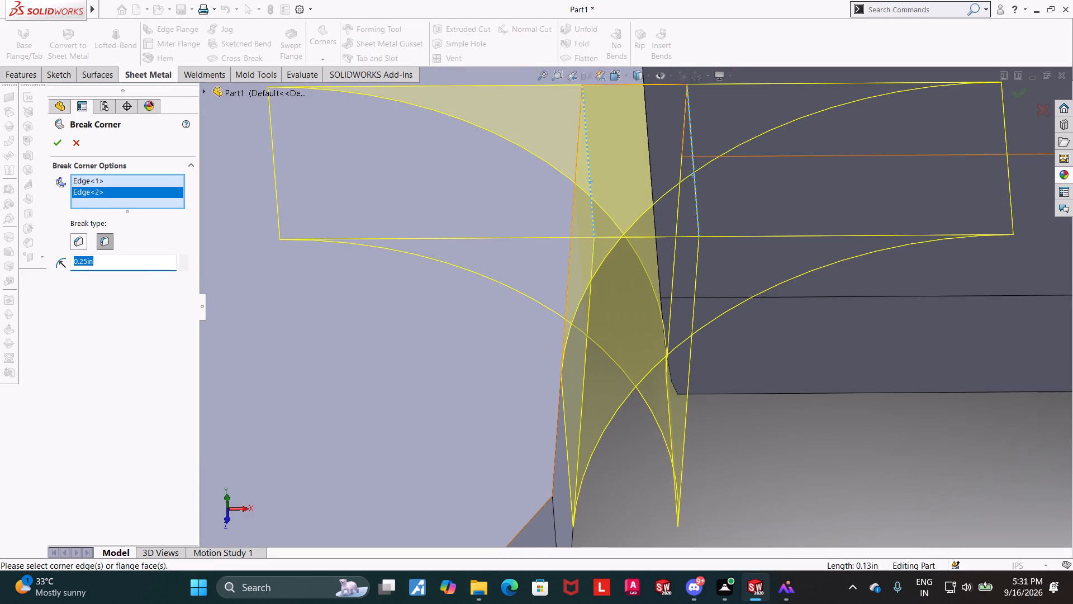
{"action": "type", "text": "0.05"}
{"action": "key", "text": "Return"}
Add the two inner corner edges of the mirrored tab flange's relief slot to the 0.05 in corner break.
{"action": "scroll", "coordinate": [523, 272], "scroll_direction": "up", "scroll_amount": 5}
{"action": "middle_click_drag", "start_coordinate": [683, 343], "coordinate": [696, 435]}
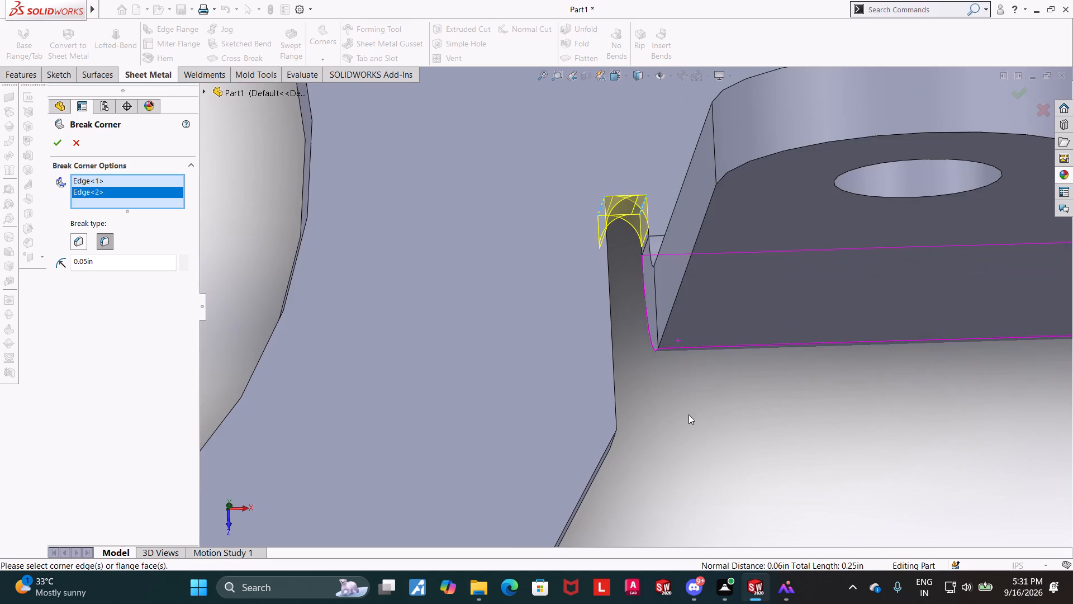
{"action": "scroll", "coordinate": [671, 321], "scroll_direction": "up", "scroll_amount": 6}
{"action": "scroll", "coordinate": [654, 148], "scroll_direction": "down", "scroll_amount": 4}
{"action": "middle_click_drag", "start_coordinate": [610, 202], "coordinate": [610, 383]}
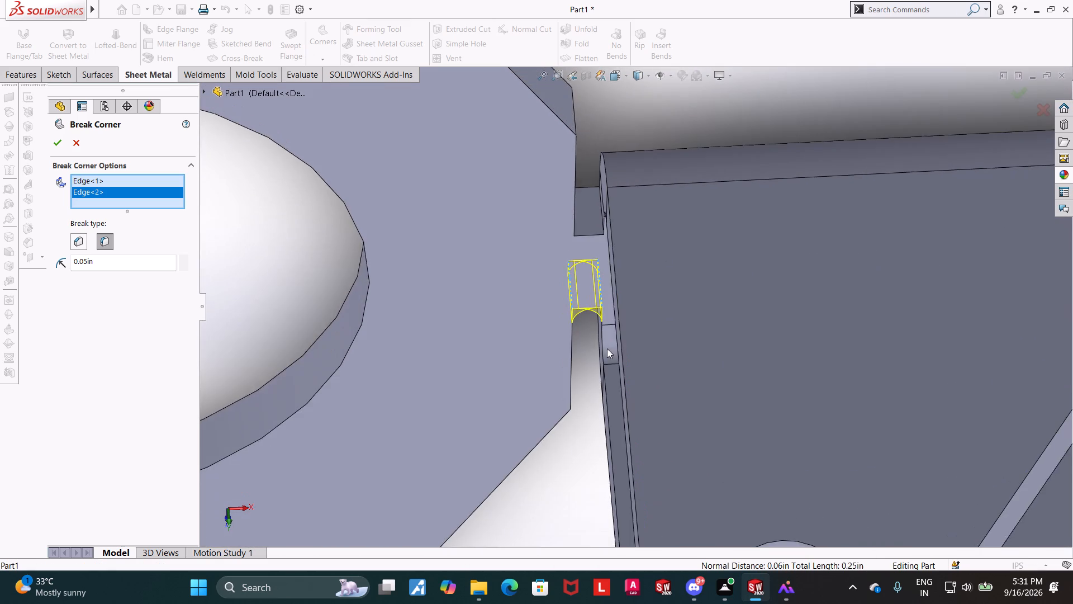
{"action": "scroll", "coordinate": [688, 103], "scroll_direction": "down", "scroll_amount": 3}
{"action": "middle_click_drag", "start_coordinate": [672, 124], "coordinate": [659, 131]}
{"action": "scroll", "coordinate": [559, 231], "scroll_direction": "down", "scroll_amount": 5}
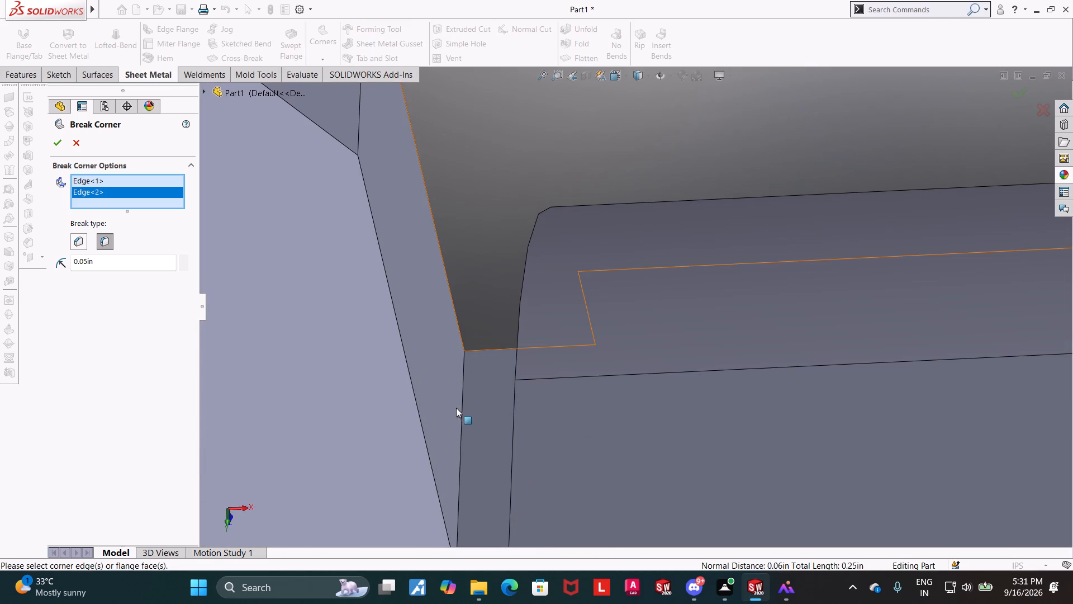
{"action": "left_click", "coordinate": [460, 410]}
{"action": "scroll", "coordinate": [557, 172], "scroll_direction": "up", "scroll_amount": 4}
{"action": "middle_click_drag", "start_coordinate": [552, 184], "coordinate": [574, 196]}
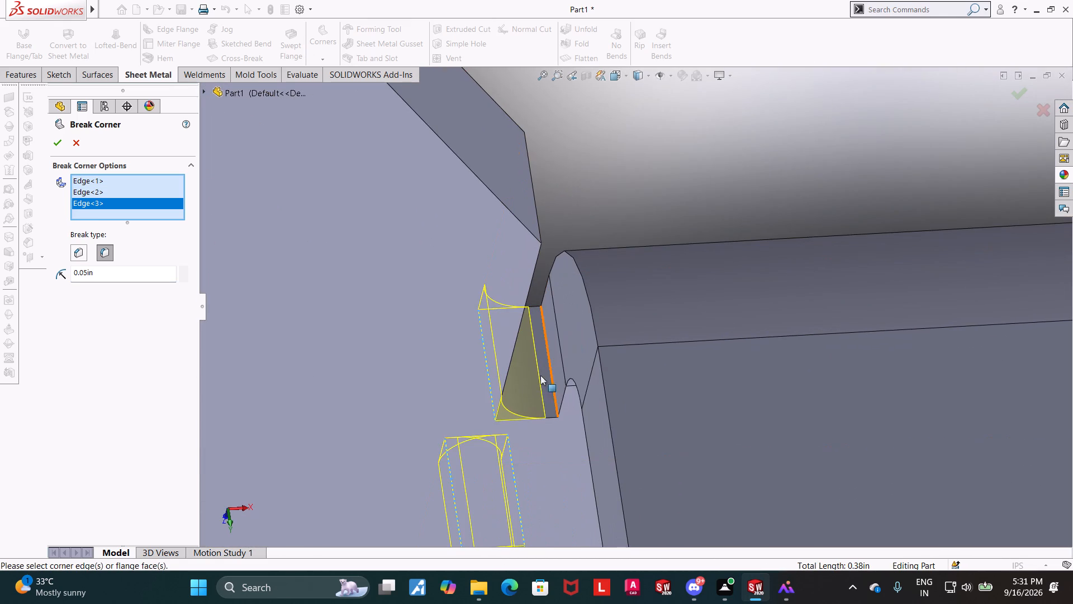
{"action": "left_click", "coordinate": [551, 377]}
Add the two inner corner edges of the relief slot at one end of the outer round-topped flange to the 0.05 in corner break.
{"action": "scroll", "coordinate": [550, 377], "scroll_direction": "up", "scroll_amount": 15}
{"action": "middle_click_drag", "start_coordinate": [450, 440], "coordinate": [440, 172]}
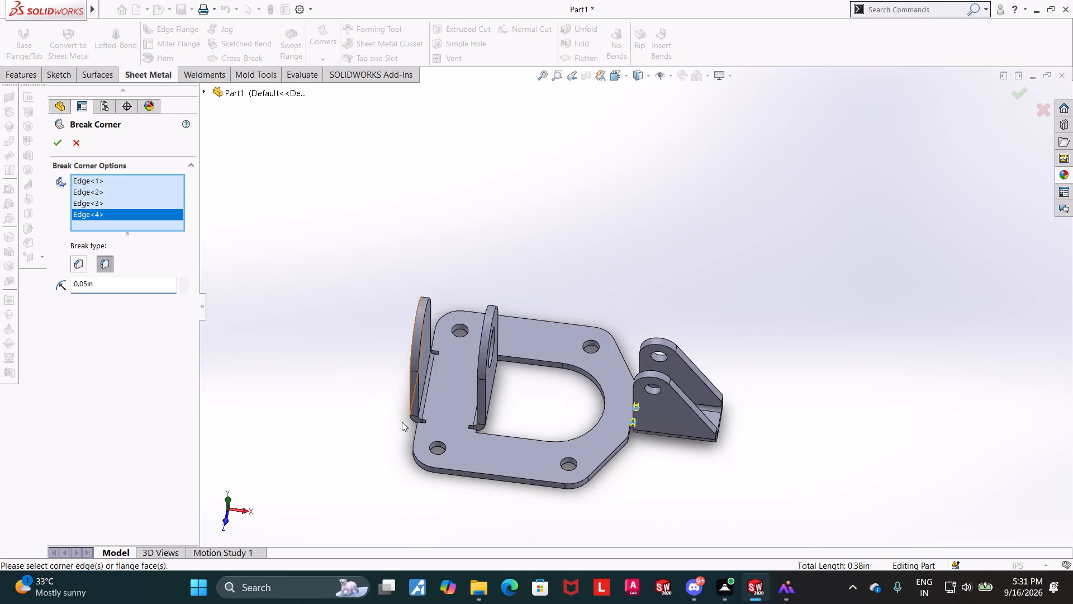
{"action": "scroll", "coordinate": [393, 448], "scroll_direction": "down", "scroll_amount": 4}
{"action": "middle_click_drag", "start_coordinate": [404, 400], "coordinate": [446, 448]}
{"action": "scroll", "coordinate": [498, 343], "scroll_direction": "down", "scroll_amount": 7}
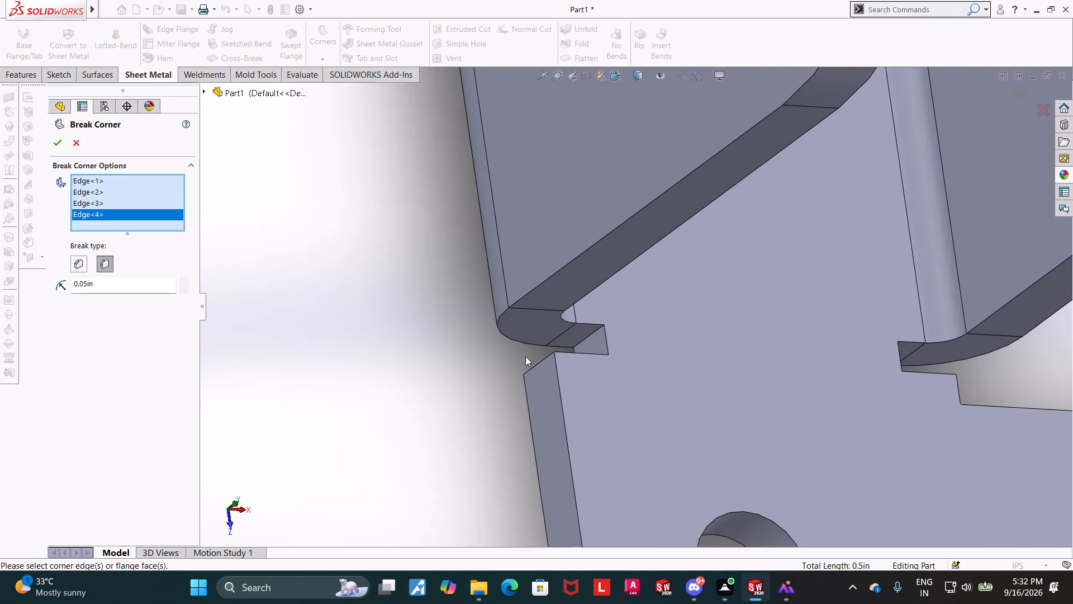
{"action": "scroll", "coordinate": [542, 346], "scroll_direction": "down", "scroll_amount": 5}
{"action": "left_click", "coordinate": [688, 308]}
{"action": "scroll", "coordinate": [364, 381], "scroll_direction": "up", "scroll_amount": 5}
{"action": "middle_click_drag", "start_coordinate": [407, 364], "coordinate": [433, 454]}
{"action": "middle_click_drag", "start_coordinate": [442, 414], "coordinate": [449, 380]}
{"action": "scroll", "coordinate": [566, 326], "scroll_direction": "down", "scroll_amount": 6}
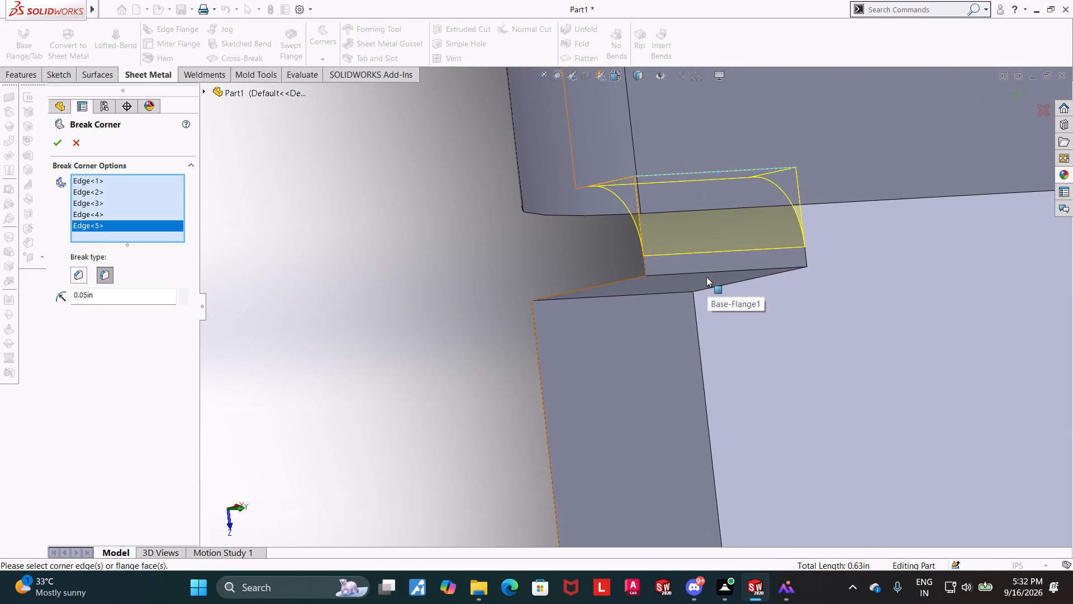
{"action": "left_click", "coordinate": [706, 271]}
{"action": "scroll", "coordinate": [618, 310], "scroll_direction": "up", "scroll_amount": 16}
Add the two inner corner edges of the relief slot at the outer round-topped flange's other end to the 0.05 in corner break.
{"action": "scroll", "coordinate": [676, 169], "scroll_direction": "down", "scroll_amount": 8}
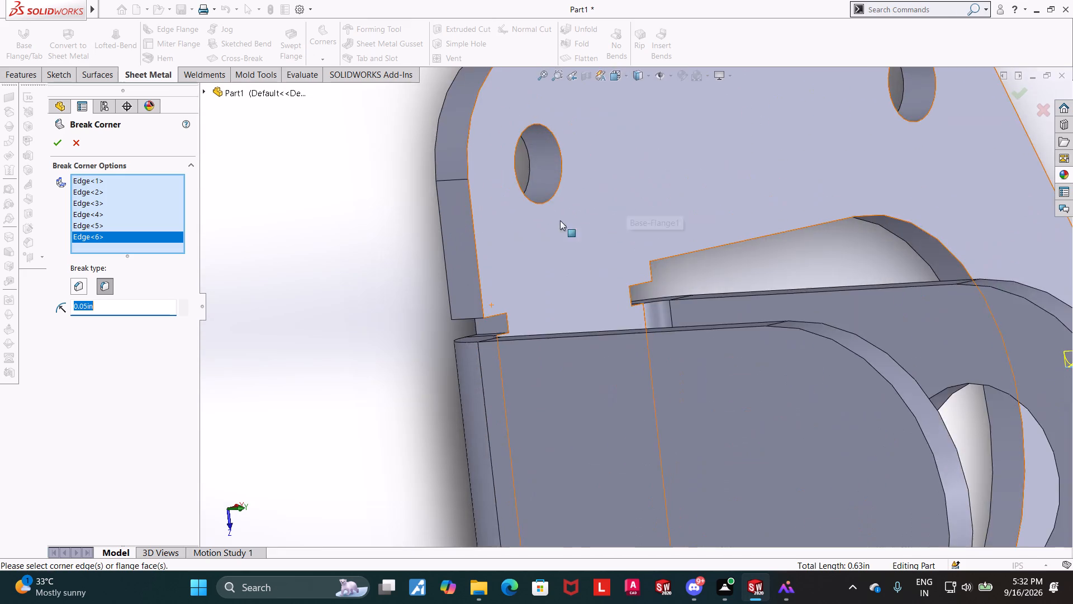
{"action": "scroll", "coordinate": [560, 220], "scroll_direction": "down", "scroll_amount": 4}
{"action": "middle_click_drag", "start_coordinate": [394, 435], "coordinate": [408, 402]}
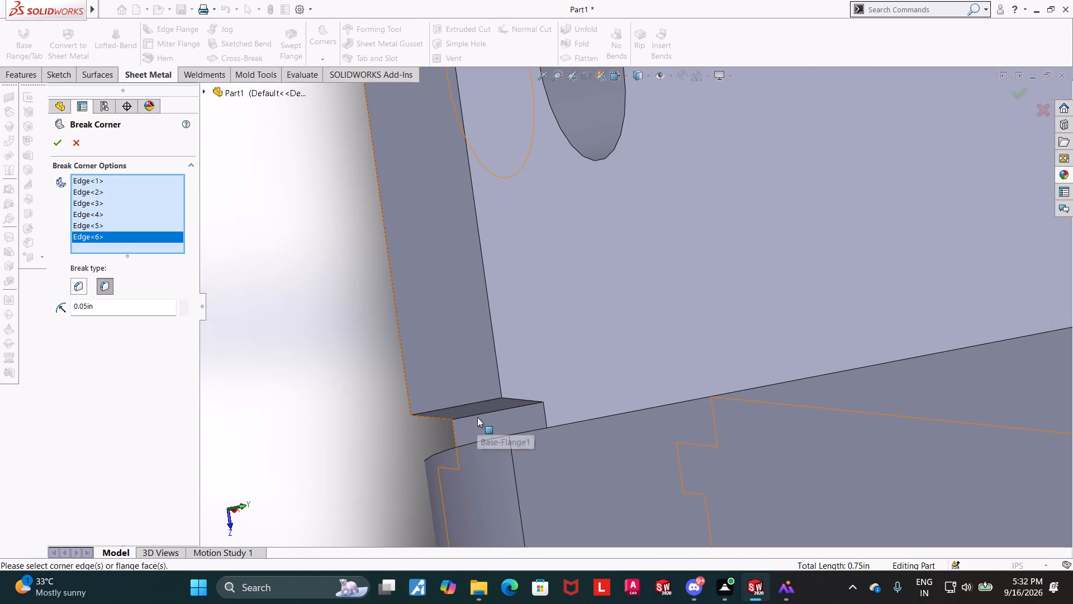
{"action": "left_click", "coordinate": [477, 415]}
{"action": "scroll", "coordinate": [398, 420], "scroll_direction": "up", "scroll_amount": 7}
{"action": "middle_click_drag", "start_coordinate": [447, 347], "coordinate": [464, 452]}
{"action": "scroll", "coordinate": [606, 352], "scroll_direction": "down", "scroll_amount": 6}
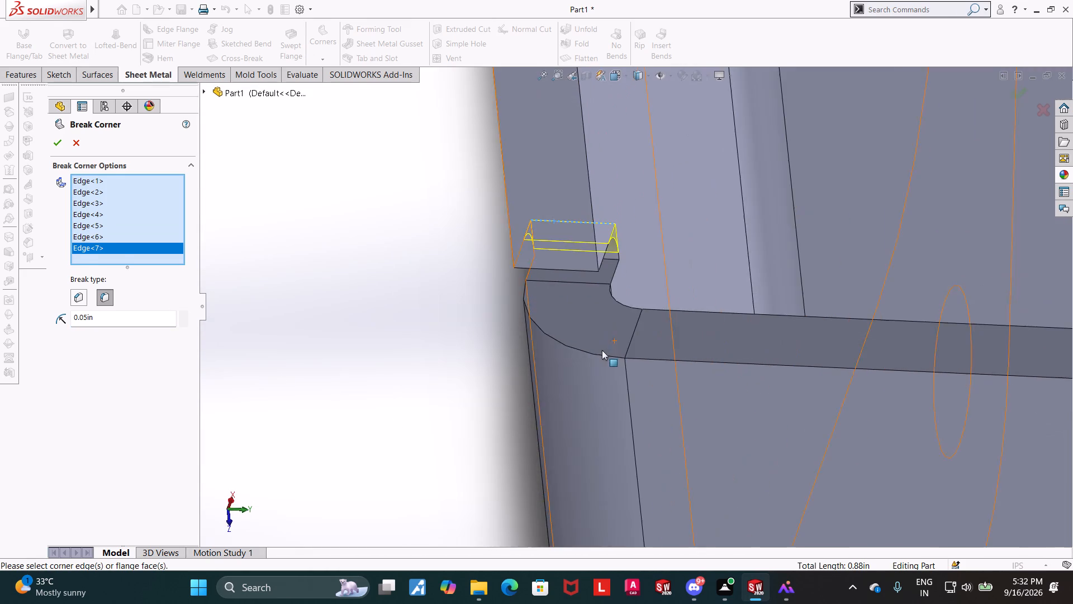
{"action": "middle_click_drag", "start_coordinate": [467, 403], "coordinate": [469, 370]}
{"action": "left_click", "coordinate": [603, 274]}
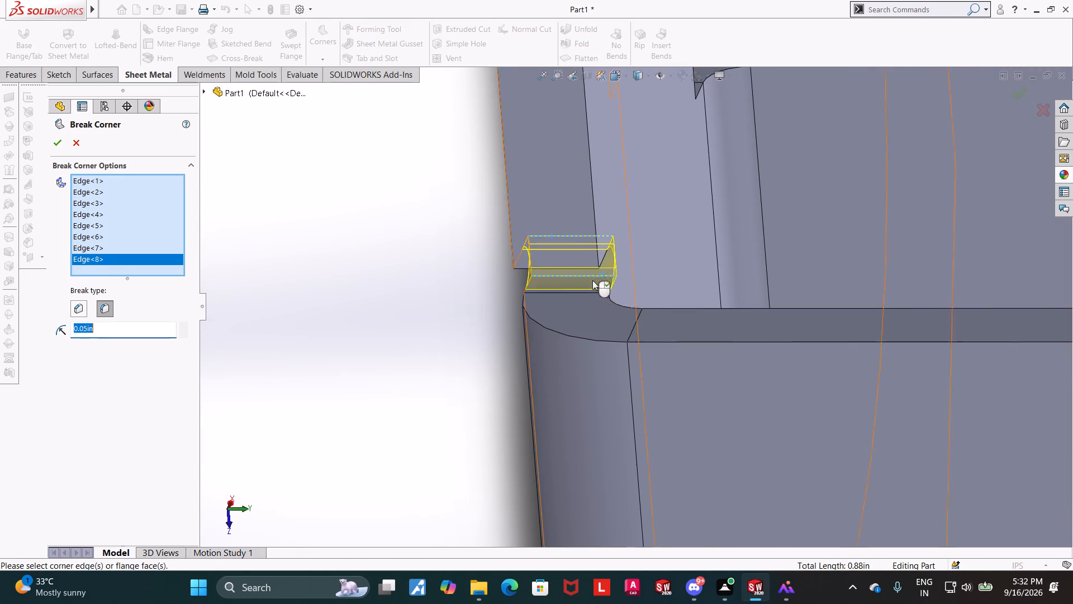
Examine the stepped relief corners where the inner round-topped flange meets the D-shaped cutout.
{"action": "scroll", "coordinate": [592, 280], "scroll_direction": "up", "scroll_amount": 15}
{"action": "scroll", "coordinate": [799, 375], "scroll_direction": "down", "scroll_amount": 1}
{"action": "middle_click_drag", "start_coordinate": [778, 382], "coordinate": [648, 287]}
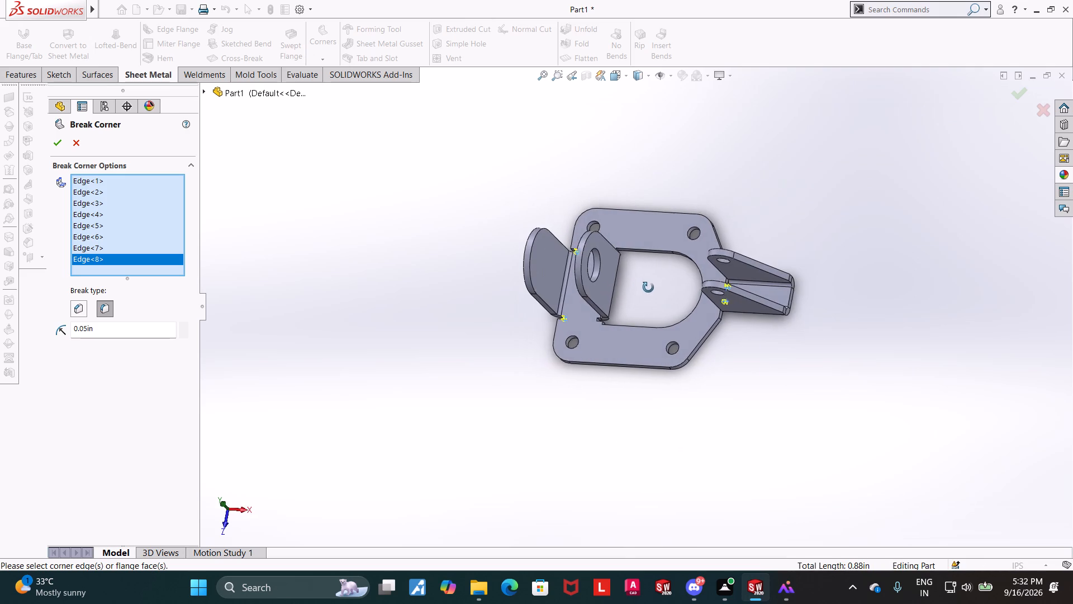
{"action": "middle_click_drag", "start_coordinate": [648, 287], "coordinate": [653, 288]}
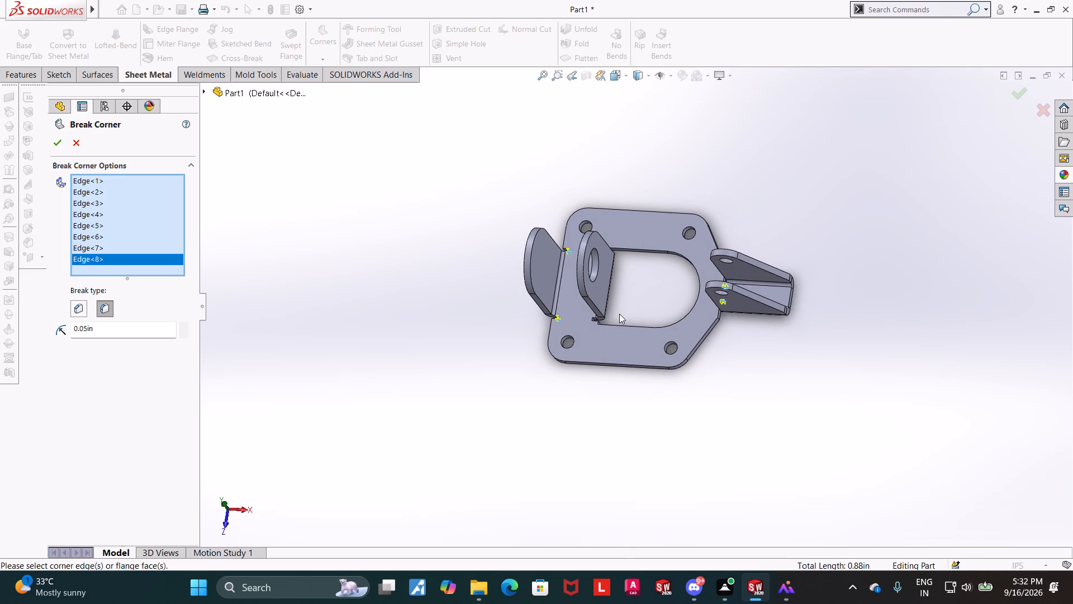
{"action": "scroll", "coordinate": [606, 310], "scroll_direction": "down", "scroll_amount": 10}
{"action": "middle_click_drag", "start_coordinate": [745, 336], "coordinate": [738, 352]}
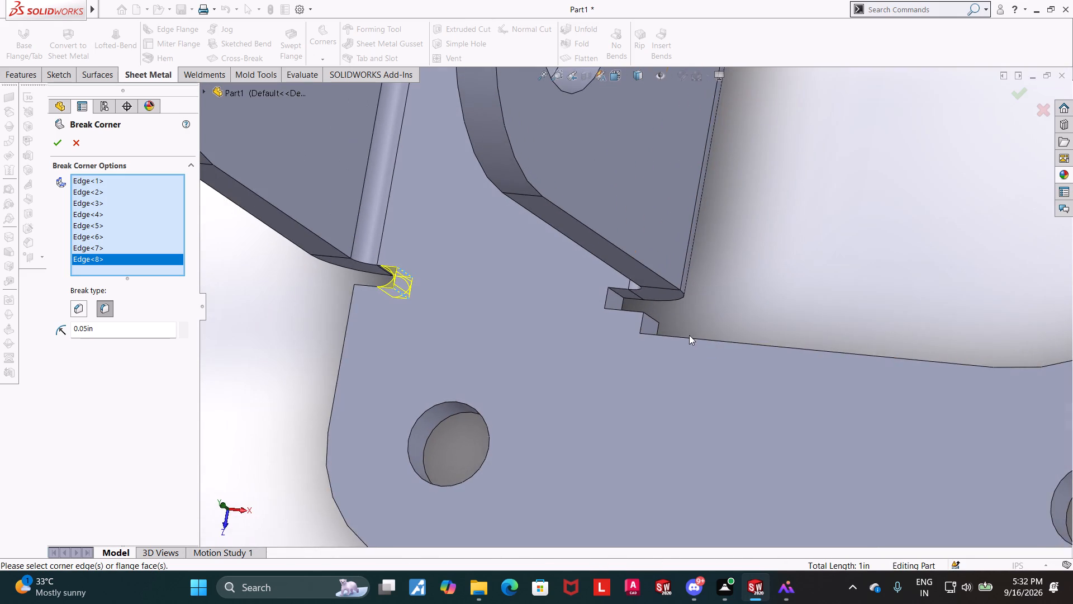
{"action": "scroll", "coordinate": [642, 312], "scroll_direction": "down", "scroll_amount": 7}
{"action": "middle_click_drag", "start_coordinate": [854, 327], "coordinate": [847, 340]}
{"action": "scroll", "coordinate": [882, 299], "scroll_direction": "up", "scroll_amount": 4}
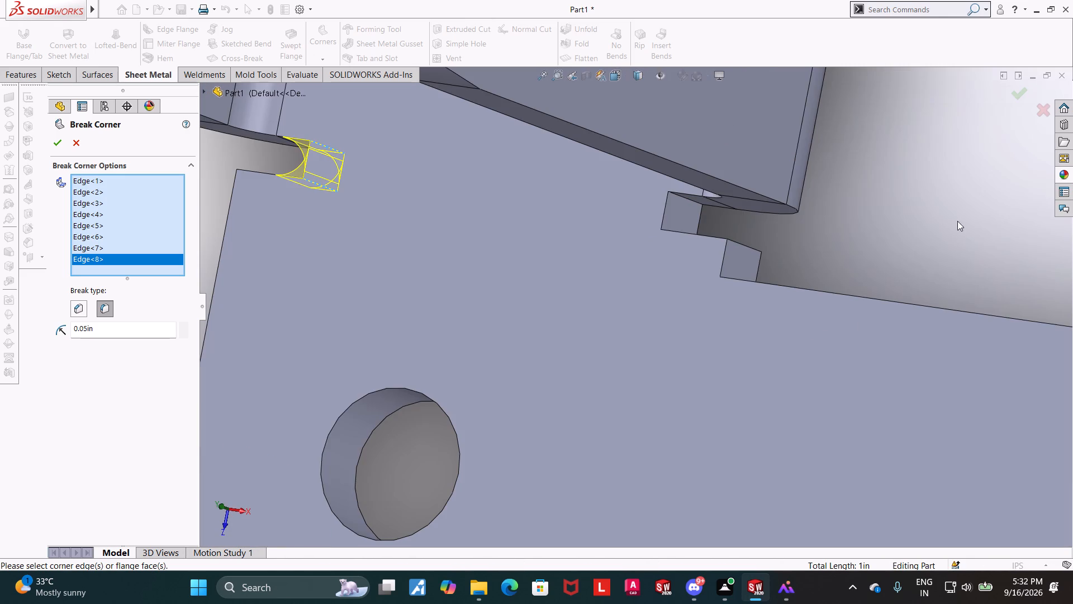
{"action": "middle_click", "coordinate": [901, 181]}
{"action": "scroll", "coordinate": [901, 168], "scroll_direction": "down", "scroll_amount": 3}
{"action": "middle_click_drag", "start_coordinate": [891, 186], "coordinate": [884, 202]}
{"action": "scroll", "coordinate": [885, 195], "scroll_direction": "up", "scroll_amount": 1}
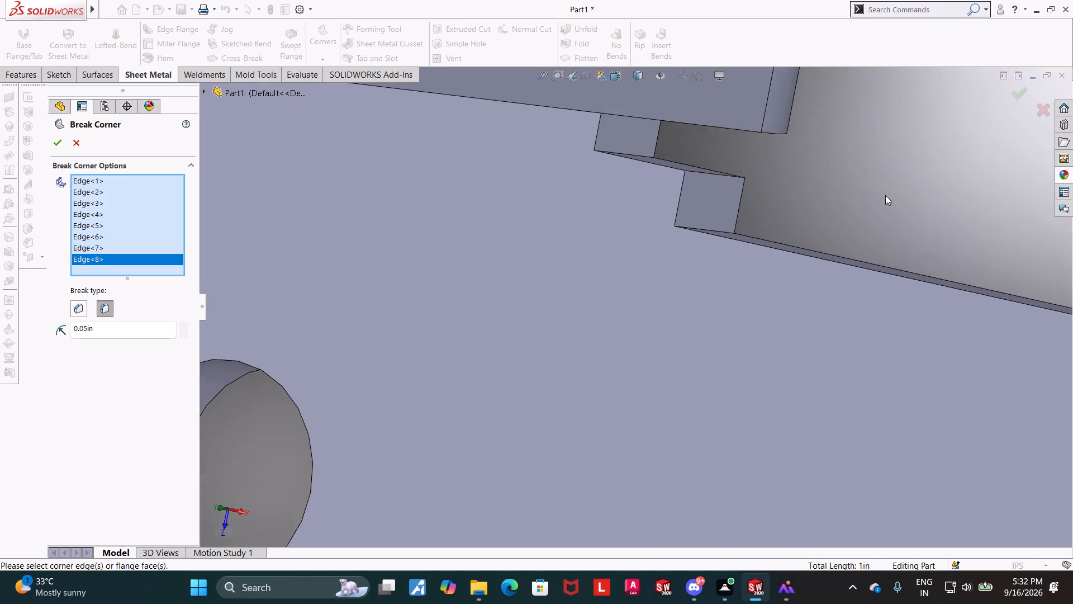
{"action": "scroll", "coordinate": [885, 195], "scroll_direction": "up", "scroll_amount": 1}
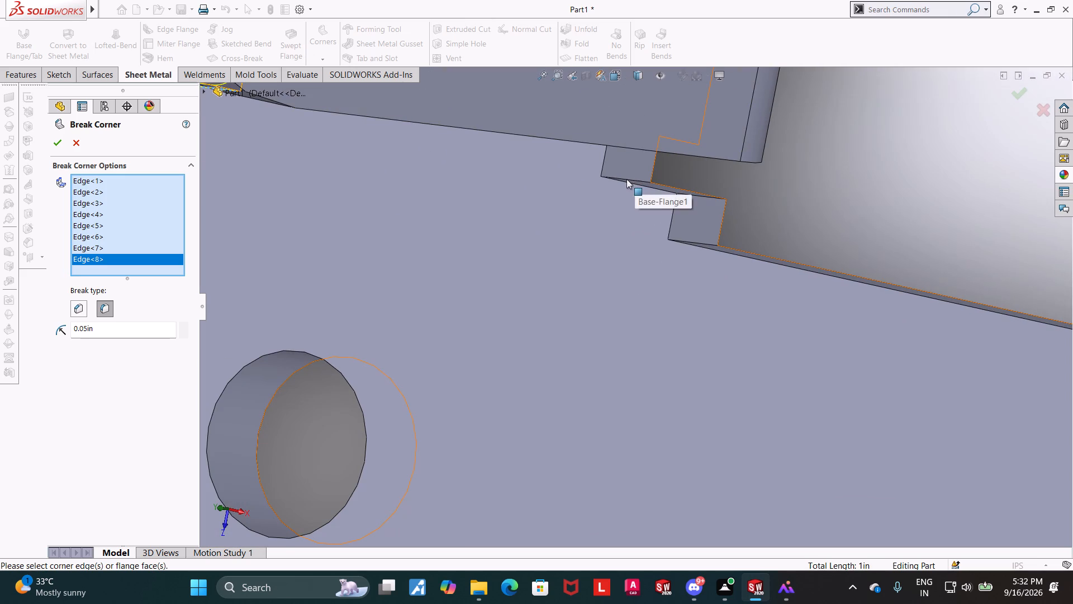
{"action": "middle_click_drag", "start_coordinate": [860, 177], "coordinate": [851, 190]}
{"action": "middle_click_drag", "start_coordinate": [894, 149], "coordinate": [900, 130]}
{"action": "scroll", "coordinate": [900, 130], "scroll_direction": "up", "scroll_amount": 6}
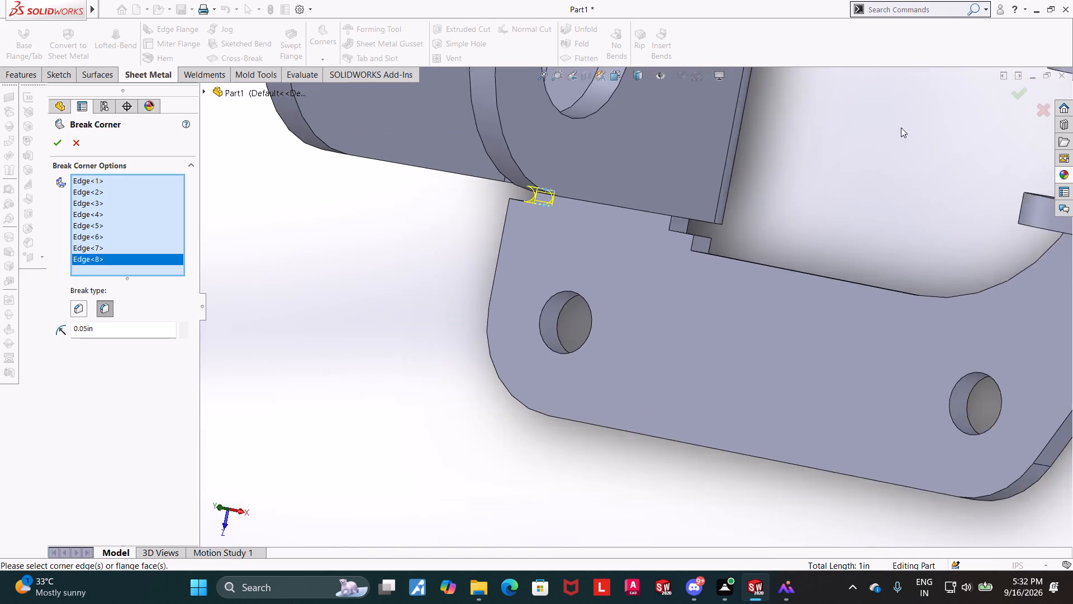
{"action": "scroll", "coordinate": [901, 128], "scroll_direction": "up", "scroll_amount": 1}
{"action": "scroll", "coordinate": [757, 185], "scroll_direction": "down", "scroll_amount": 4}
{"action": "middle_click_drag", "start_coordinate": [756, 232], "coordinate": [748, 239]}
{"action": "scroll", "coordinate": [654, 294], "scroll_direction": "down", "scroll_amount": 12}
{"action": "scroll", "coordinate": [701, 290], "scroll_direction": "up", "scroll_amount": 10}
{"action": "left_click", "coordinate": [869, 265]}
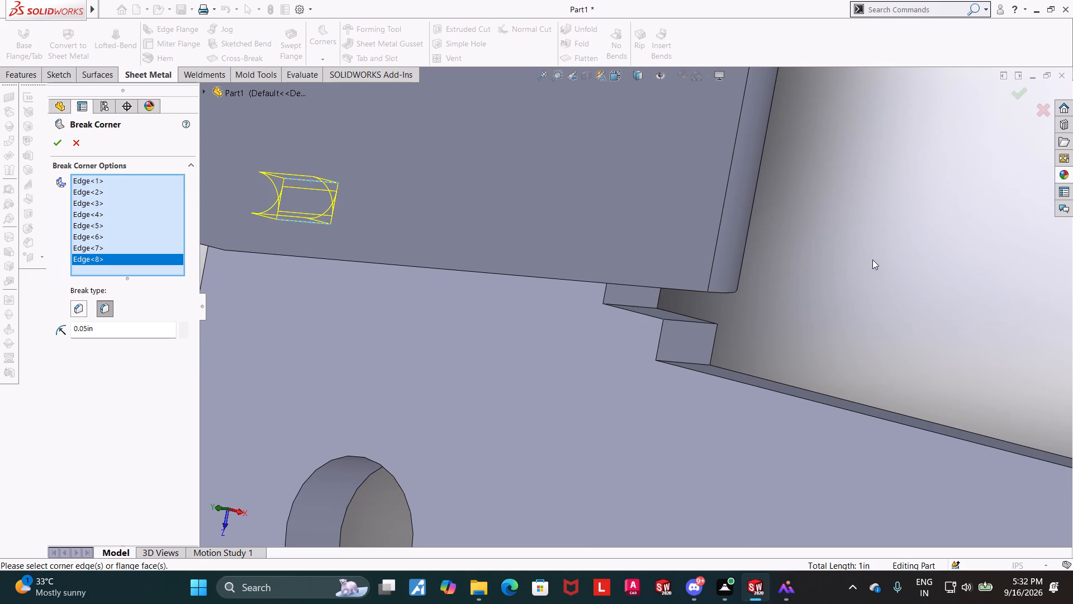
{"action": "middle_click_drag", "start_coordinate": [862, 267], "coordinate": [853, 273]}
{"action": "scroll", "coordinate": [853, 273], "scroll_direction": "up", "scroll_amount": 2}
{"action": "scroll", "coordinate": [756, 272], "scroll_direction": "down", "scroll_amount": 9}
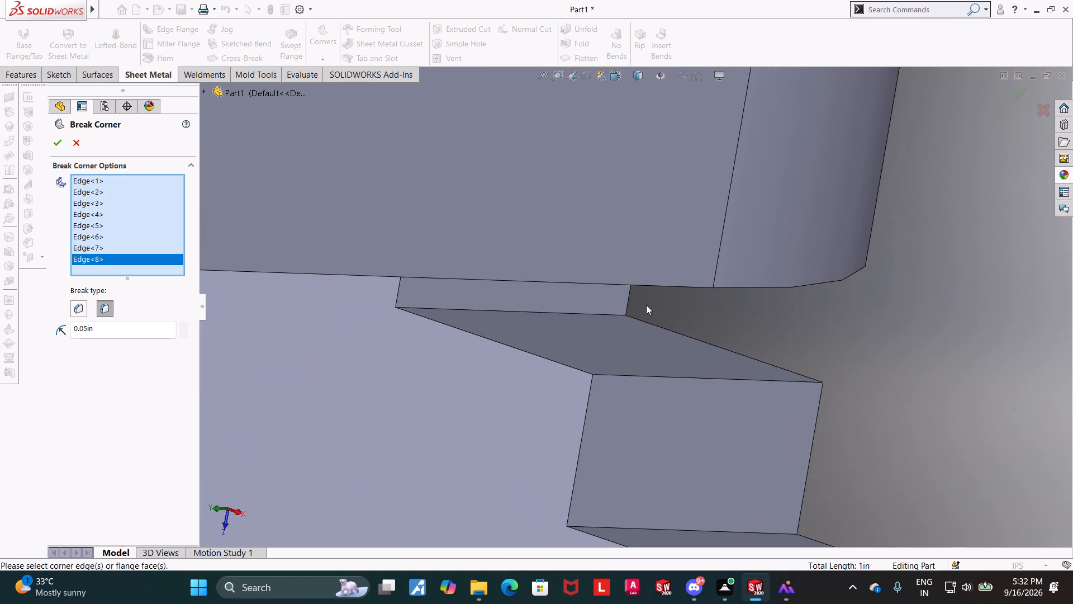
{"action": "scroll", "coordinate": [784, 298], "scroll_direction": "up", "scroll_amount": 12}
{"action": "scroll", "coordinate": [729, 284], "scroll_direction": "up", "scroll_amount": 1}
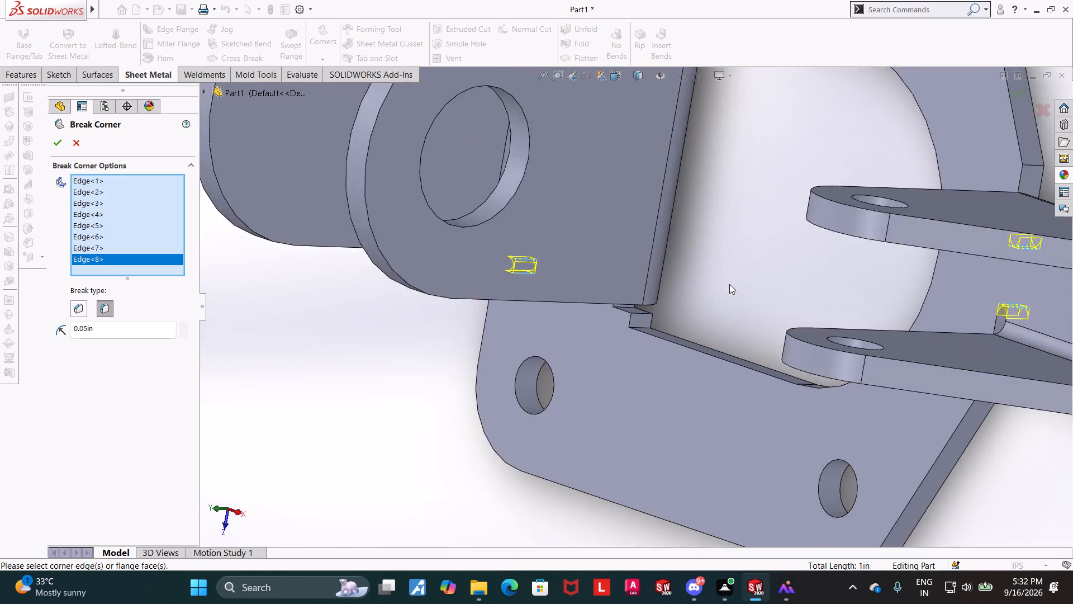
{"action": "middle_click_drag", "start_coordinate": [729, 284], "coordinate": [784, 235]}
{"action": "scroll", "coordinate": [784, 235], "scroll_direction": "up", "scroll_amount": 5}
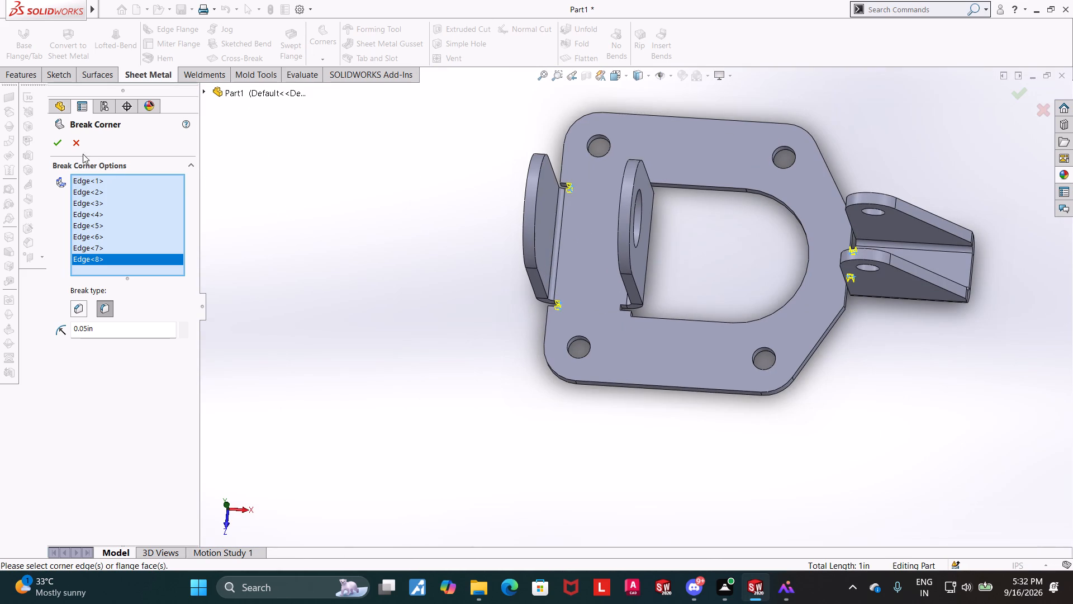
Apply the 0.05 in rounded corner break to the eight selected relief-slot edges.
{"action": "left_click", "coordinate": [53, 141]}
Start a new sketch on the base plate's top face for reworking the inner flange's relief corners.
{"action": "scroll", "coordinate": [581, 291], "scroll_direction": "down", "scroll_amount": 3}
{"action": "middle_click_drag", "start_coordinate": [451, 351], "coordinate": [455, 384]}
{"action": "left_click", "coordinate": [618, 75]}
{"action": "left_click", "coordinate": [519, 343]}
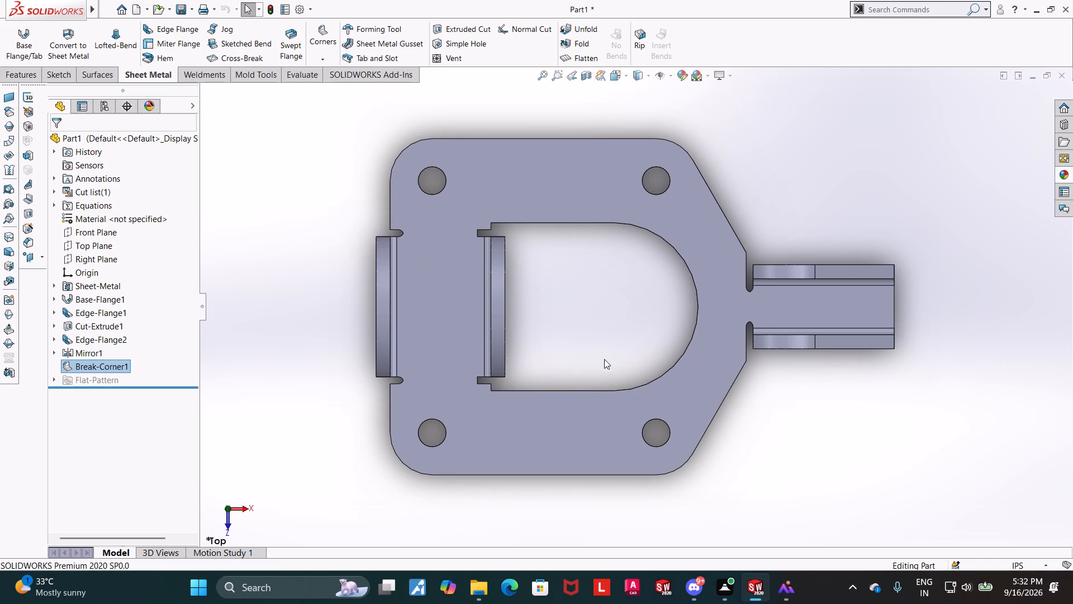
{"action": "scroll", "coordinate": [494, 391], "scroll_direction": "down", "scroll_amount": 1}
{"action": "scroll", "coordinate": [526, 301], "scroll_direction": "down", "scroll_amount": 2}
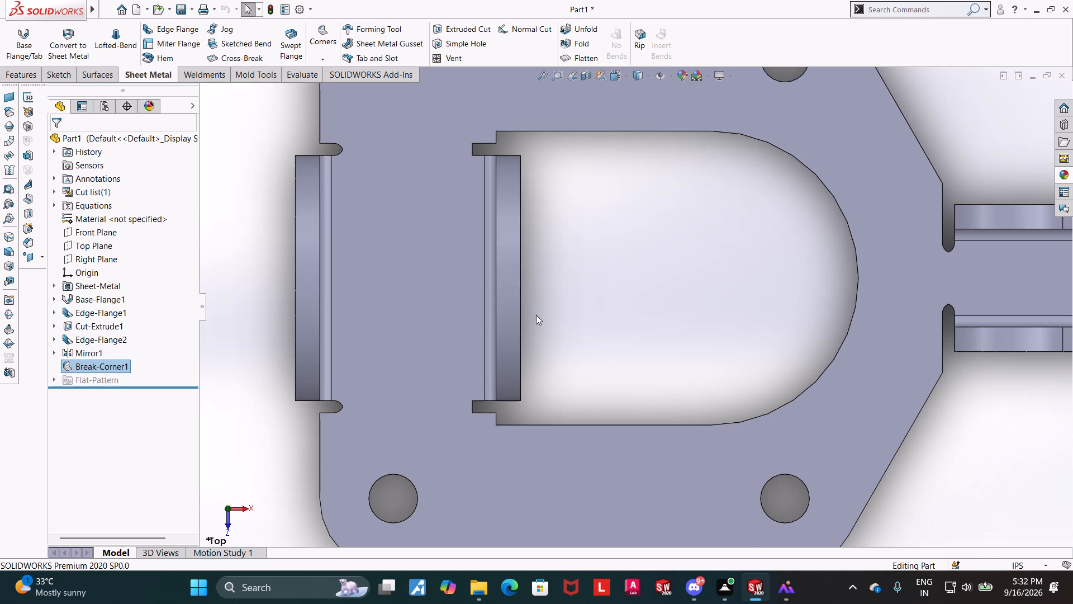
{"action": "scroll", "coordinate": [525, 344], "scroll_direction": "down", "scroll_amount": 2}
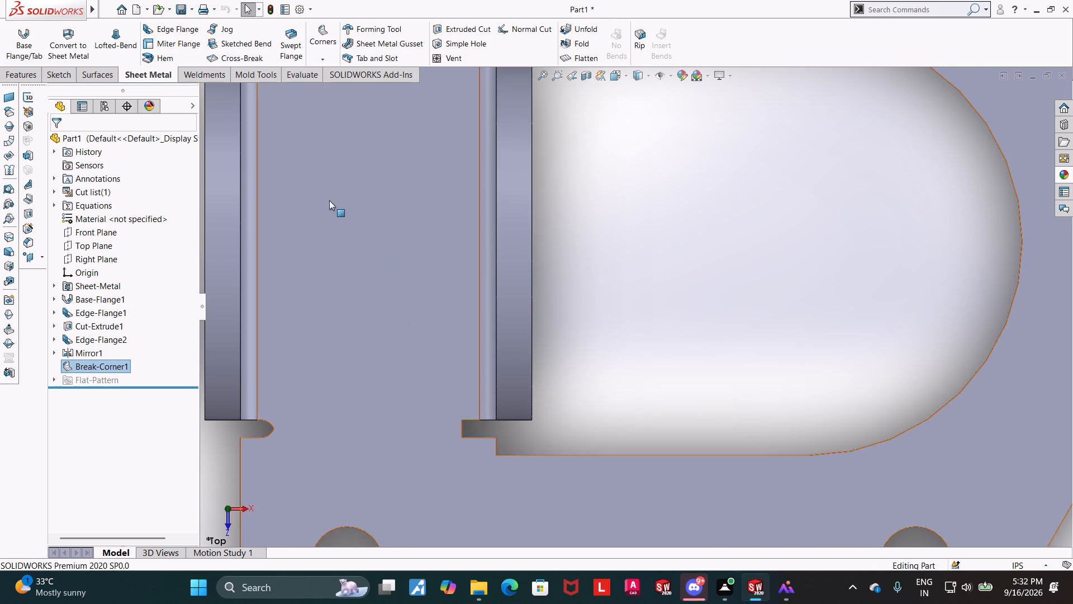
{"action": "right_click", "coordinate": [404, 235]}
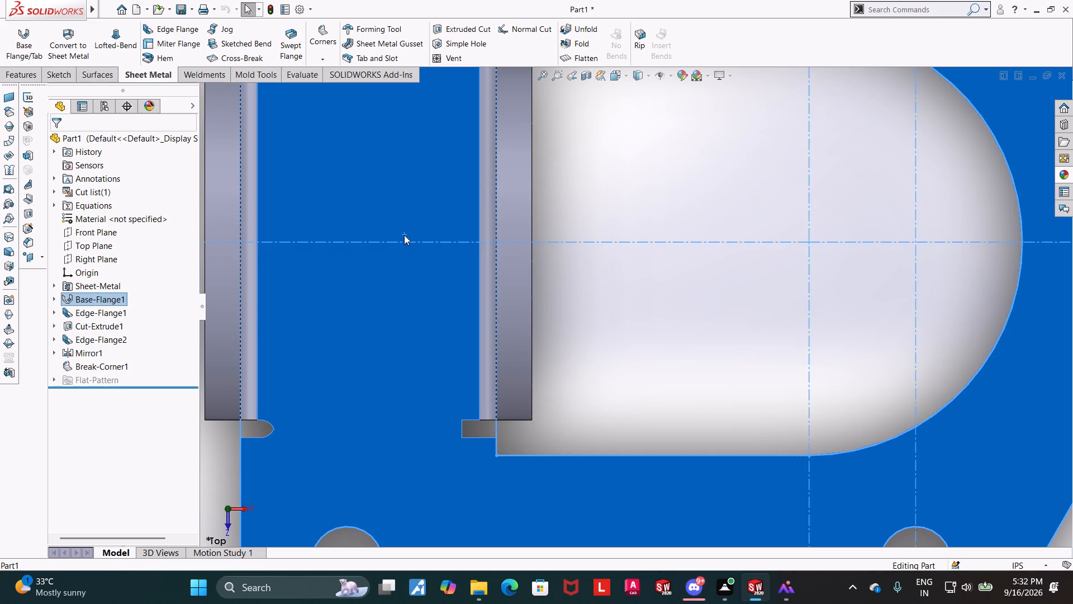
{"action": "left_click", "coordinate": [433, 223]}
{"action": "scroll", "coordinate": [473, 388], "scroll_direction": "up", "scroll_amount": 4}
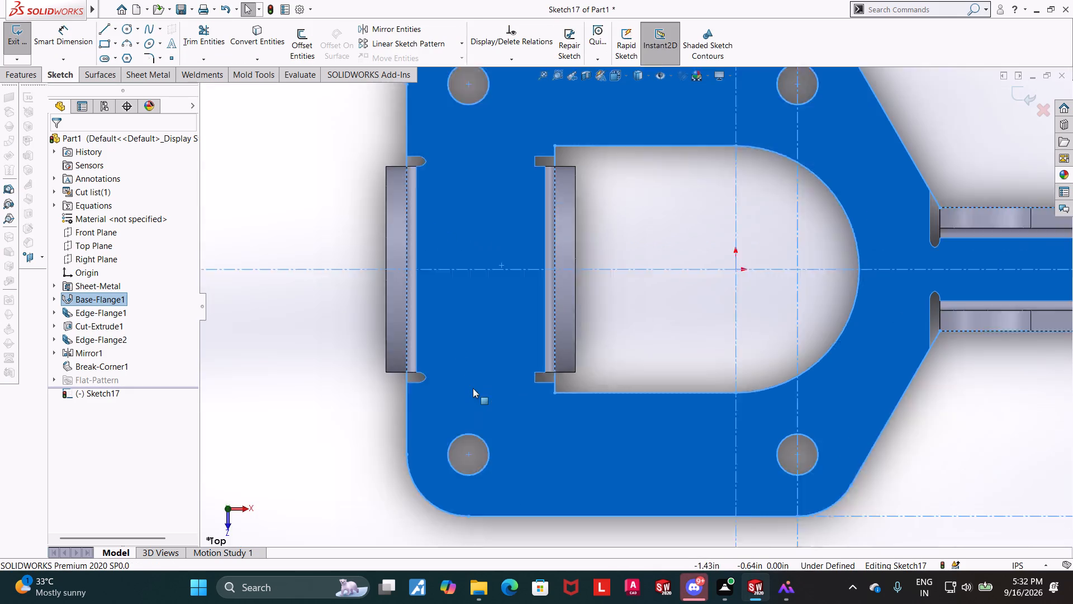
{"action": "left_click", "coordinate": [306, 150]}
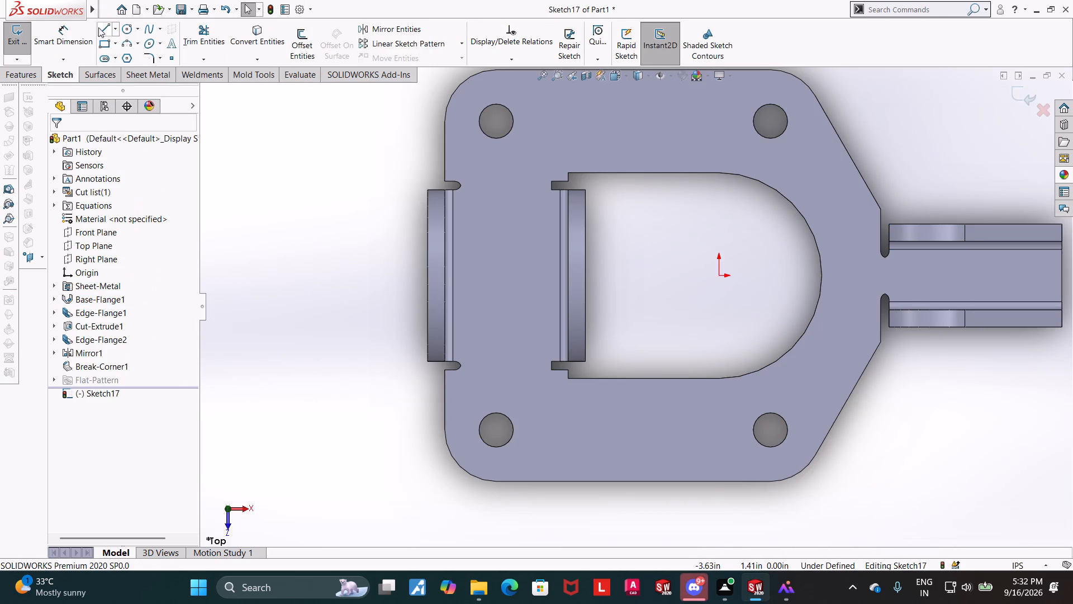
{"action": "left_click", "coordinate": [115, 388]}
{"action": "left_click", "coordinate": [146, 372]}
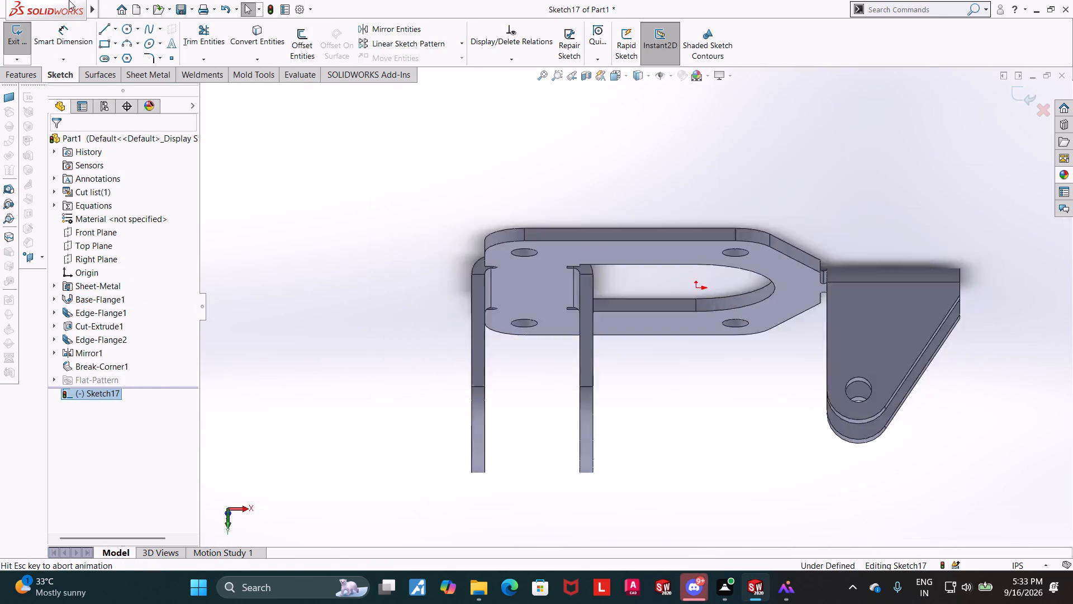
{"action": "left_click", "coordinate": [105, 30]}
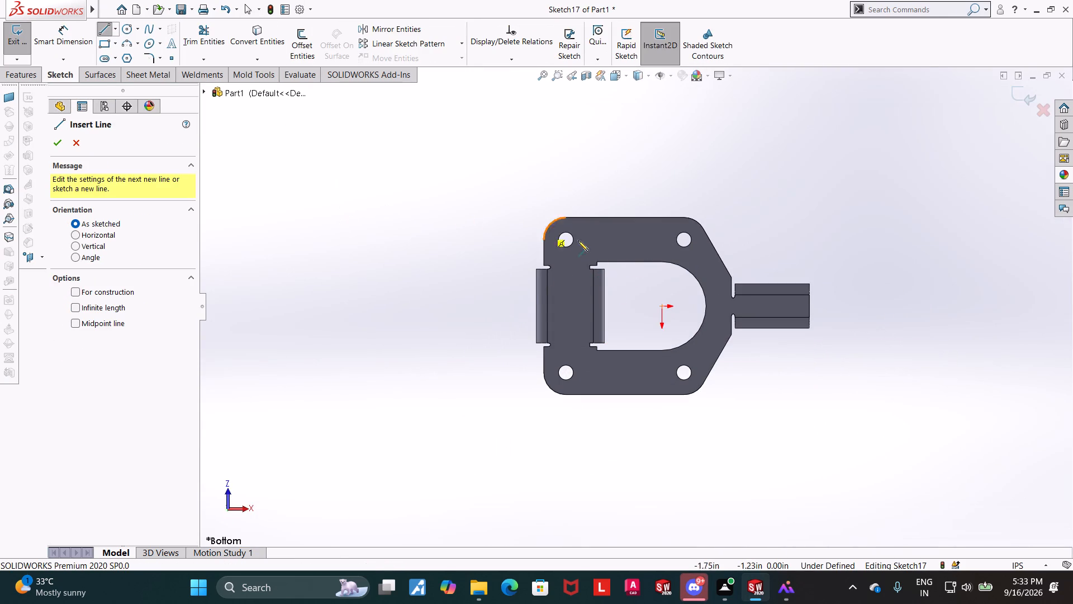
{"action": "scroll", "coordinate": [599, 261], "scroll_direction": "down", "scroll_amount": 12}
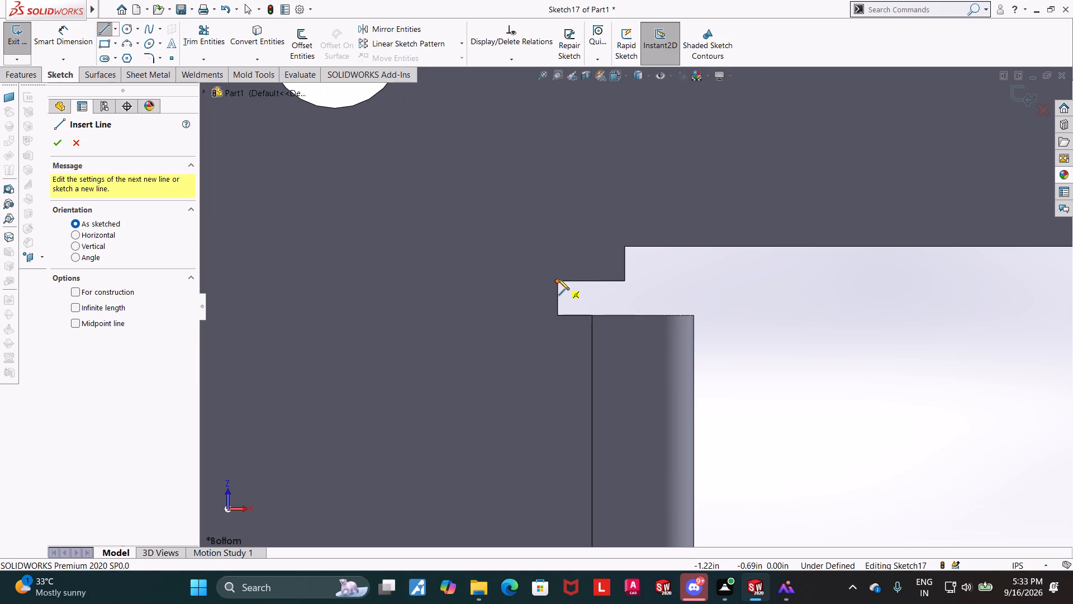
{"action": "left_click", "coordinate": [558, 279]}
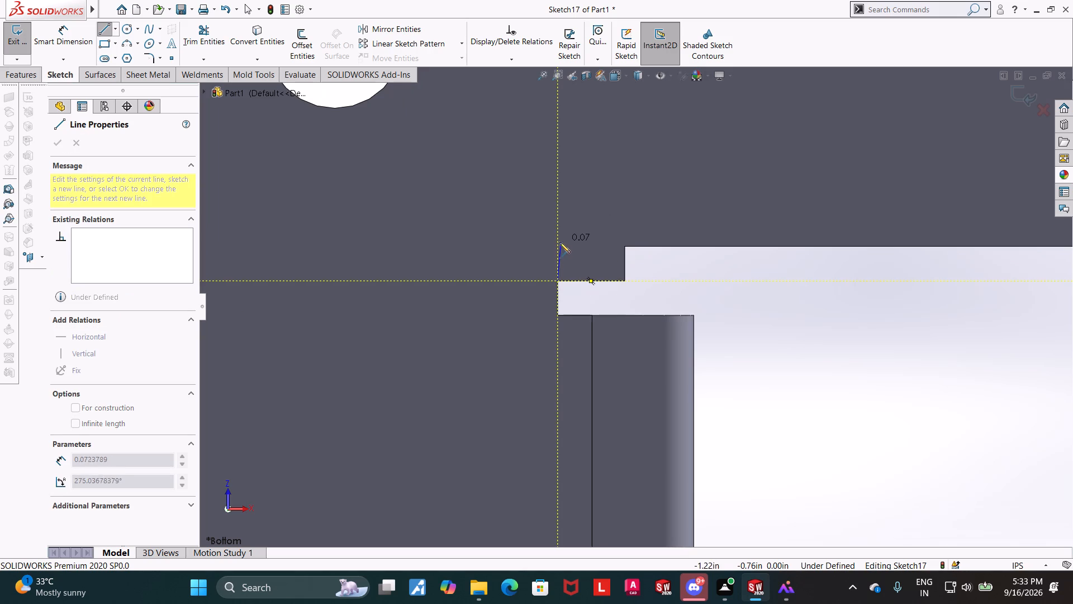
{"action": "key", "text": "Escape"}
Sketch a horizontal line from the D-shaped cutout's corner, extending its straight edge to just past the inner flange's relief slot end.
{"action": "left_click", "coordinate": [99, 28]}
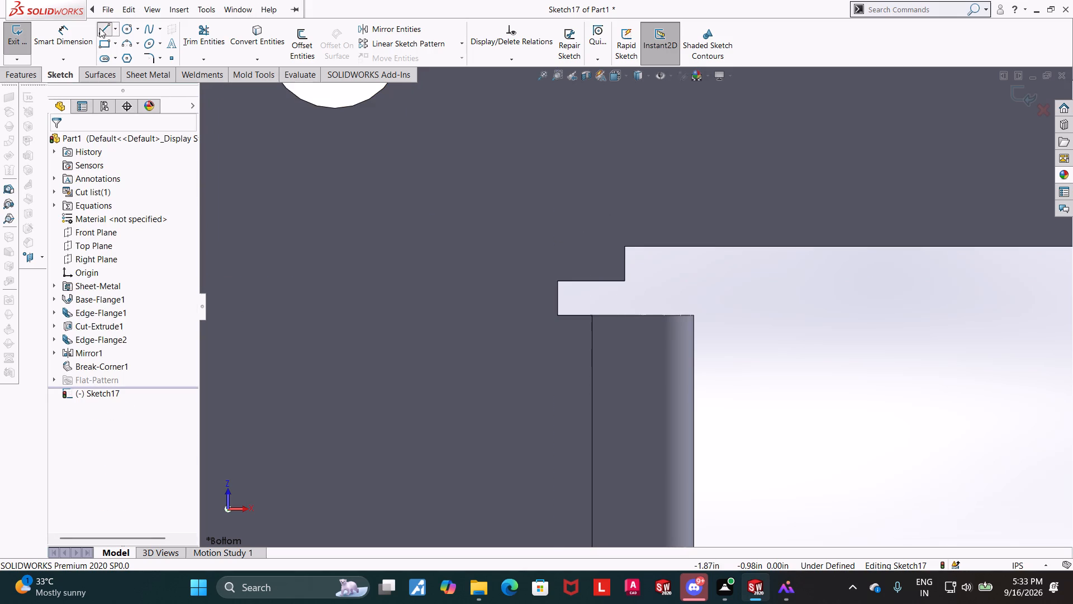
{"action": "left_click", "coordinate": [623, 247]}
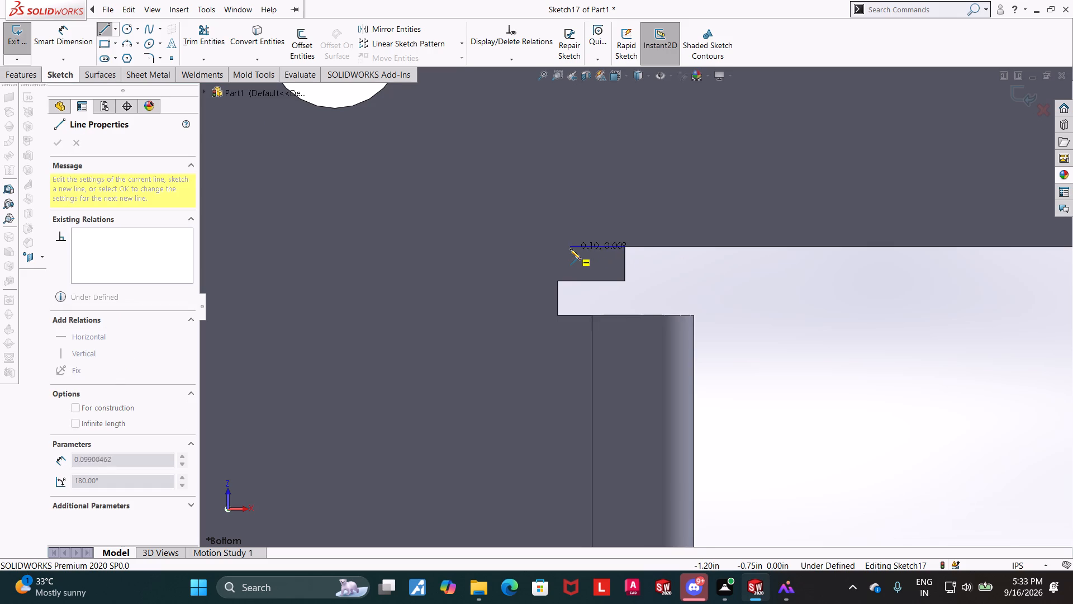
{"action": "left_click", "coordinate": [556, 248]}
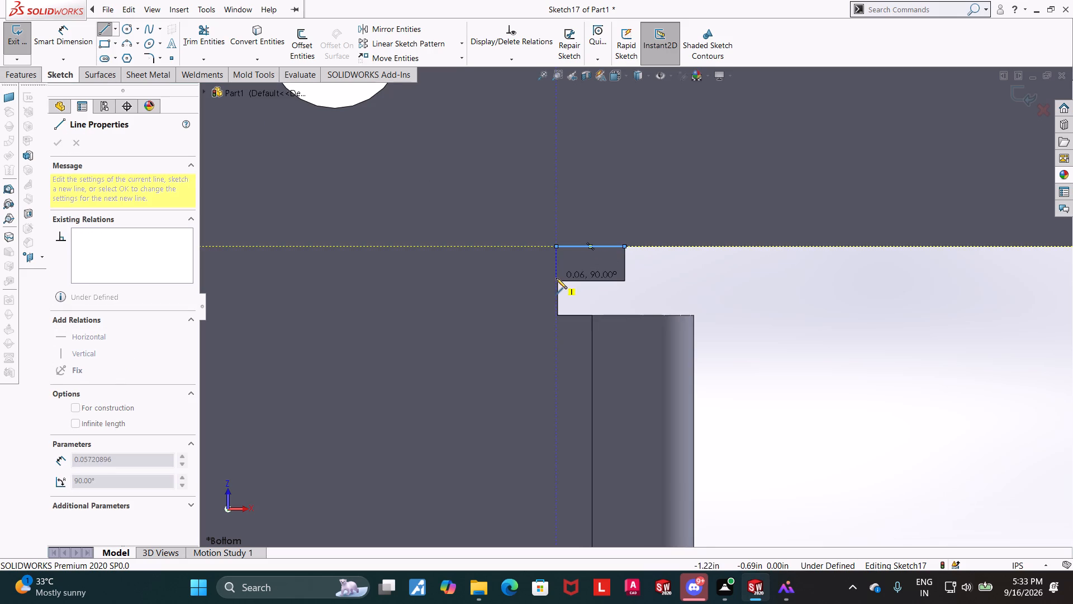
{"action": "scroll", "coordinate": [557, 280], "scroll_direction": "down", "scroll_amount": 6}
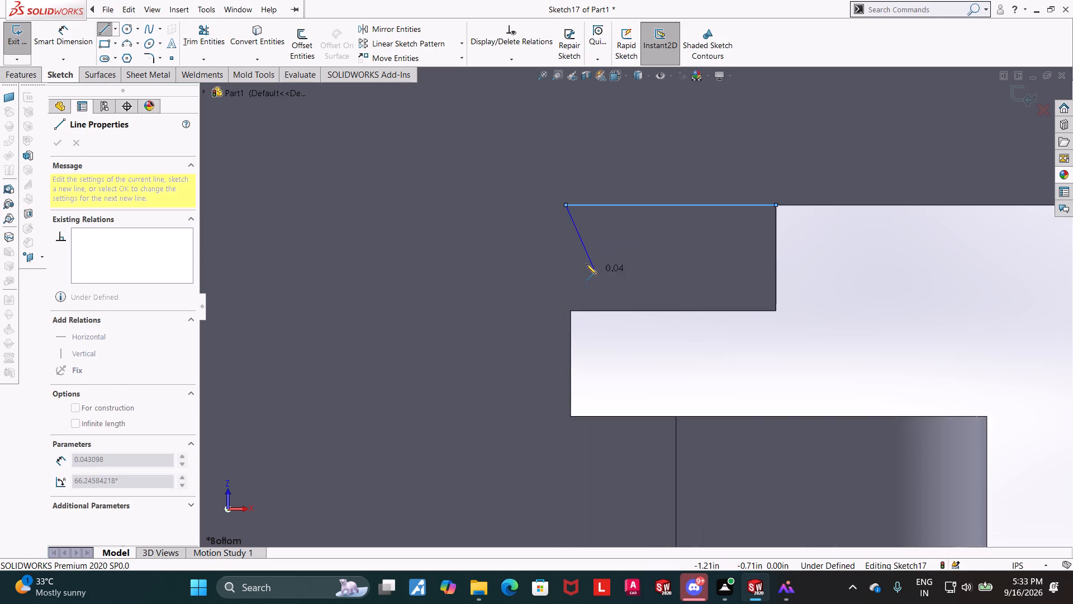
{"action": "key", "text": "Escape"}
Sketch a vertical line about 0.08 in long from the relief slot's inner corner, crossing the horizontal line.
{"action": "left_click", "coordinate": [109, 30]}
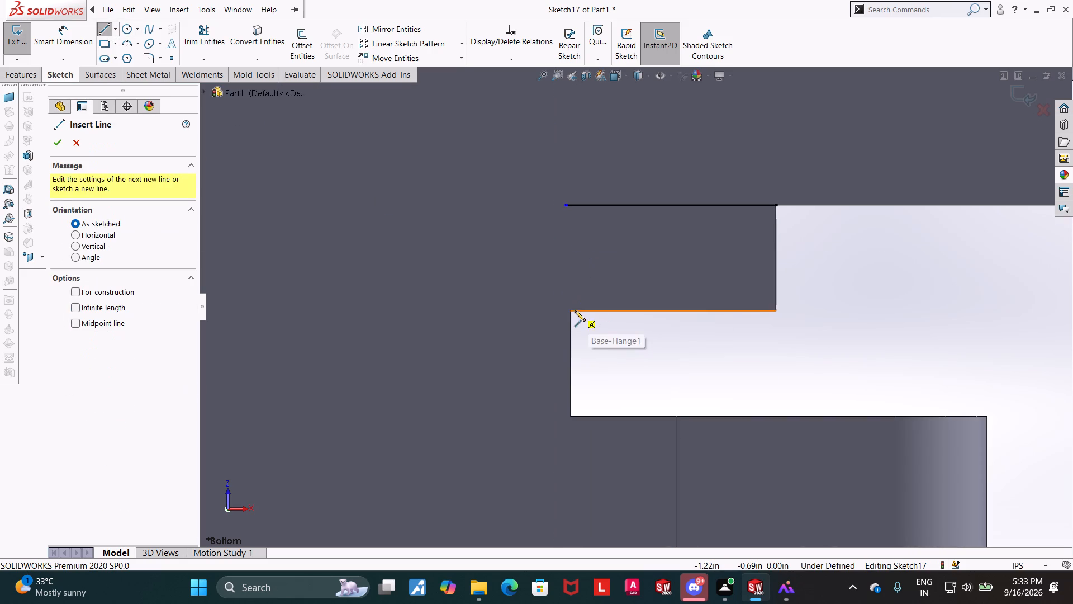
{"action": "left_click", "coordinate": [569, 309]}
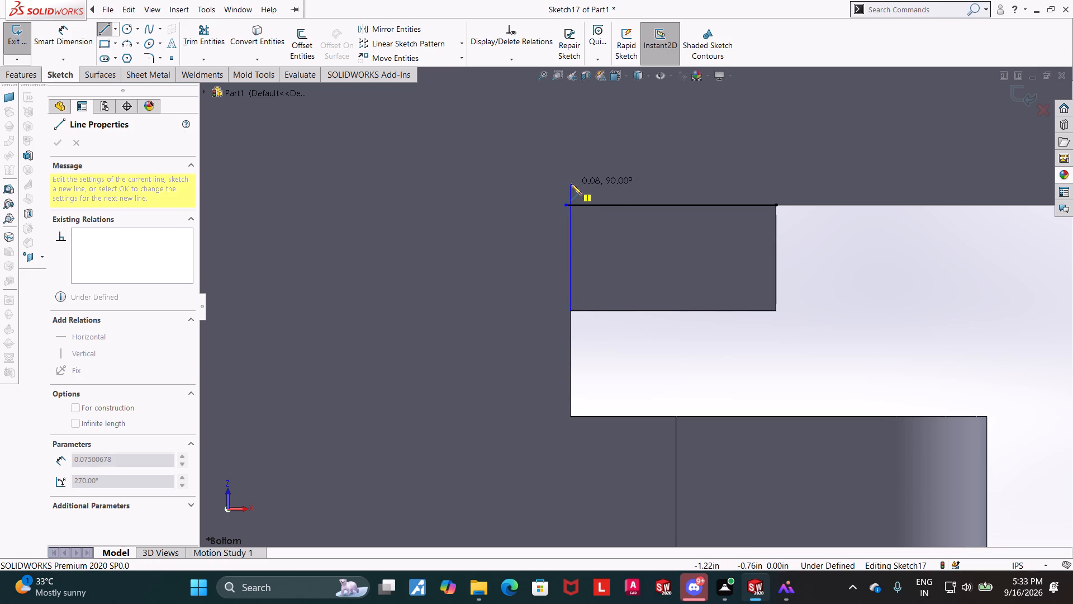
{"action": "left_click", "coordinate": [571, 184]}
{"action": "key", "text": "Escape"}
{"action": "key", "text": "Escape"}
{"action": "key", "text": "Escape"}
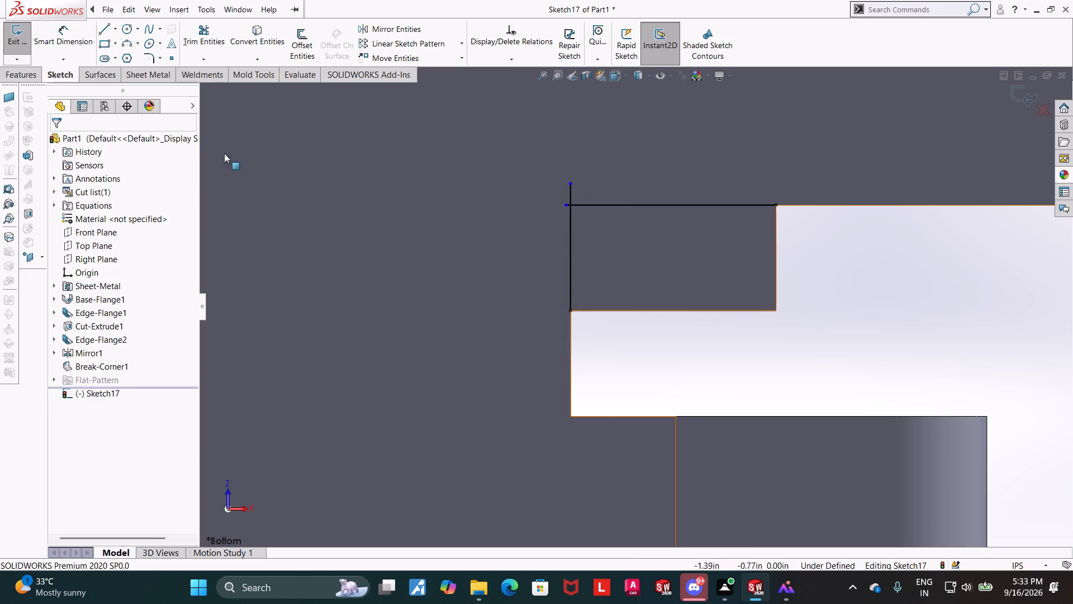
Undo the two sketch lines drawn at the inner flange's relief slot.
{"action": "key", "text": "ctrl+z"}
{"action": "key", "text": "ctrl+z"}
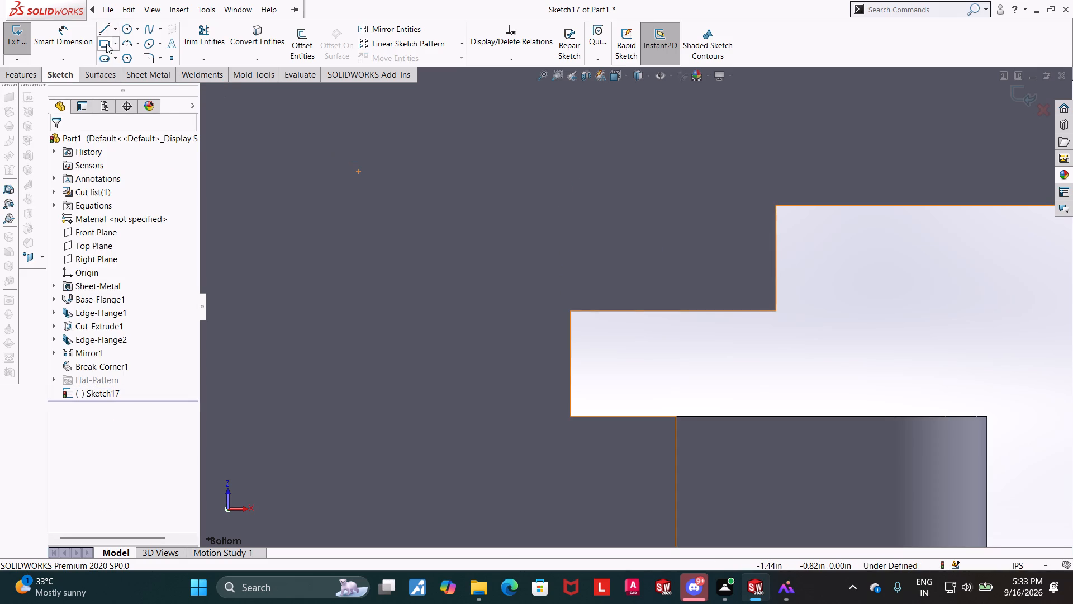
Sketch a corner rectangle about 0.12 by 0.06 in from the relief slot's outer corner toward its inner end, beside the D-shaped cutout.
{"action": "left_click", "coordinate": [106, 43]}
{"action": "left_click", "coordinate": [775, 310]}
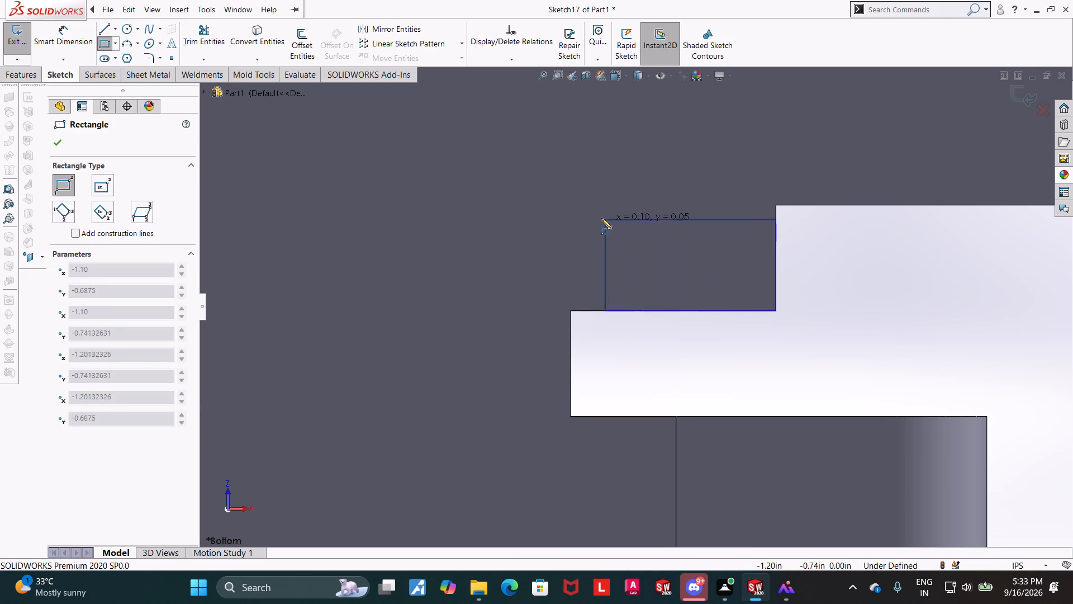
{"action": "left_click", "coordinate": [571, 207]}
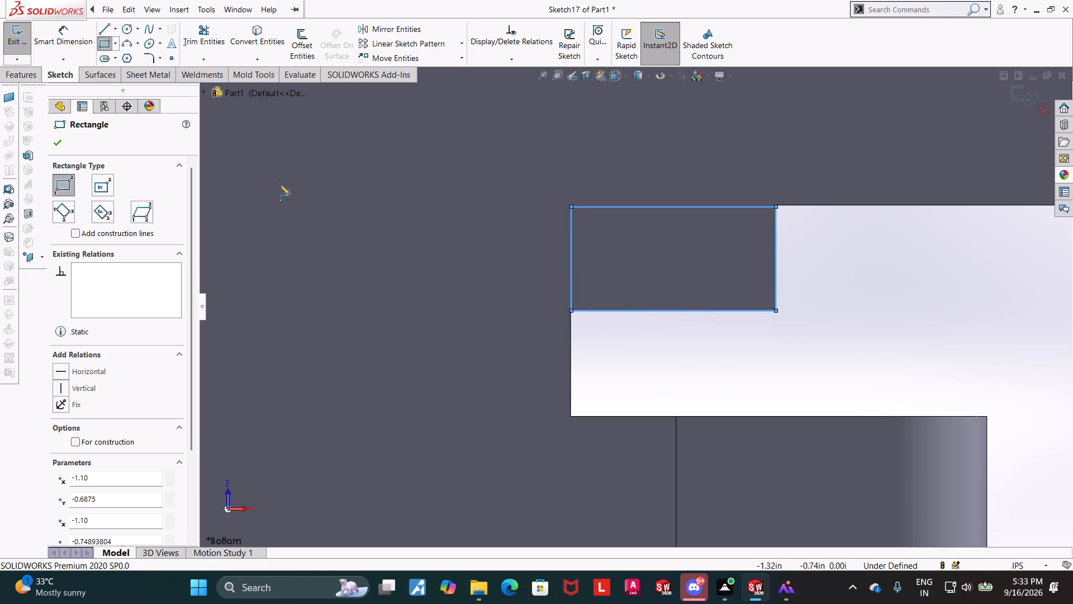
{"action": "left_click", "coordinate": [56, 41]}
{"action": "key", "text": "Escape"}
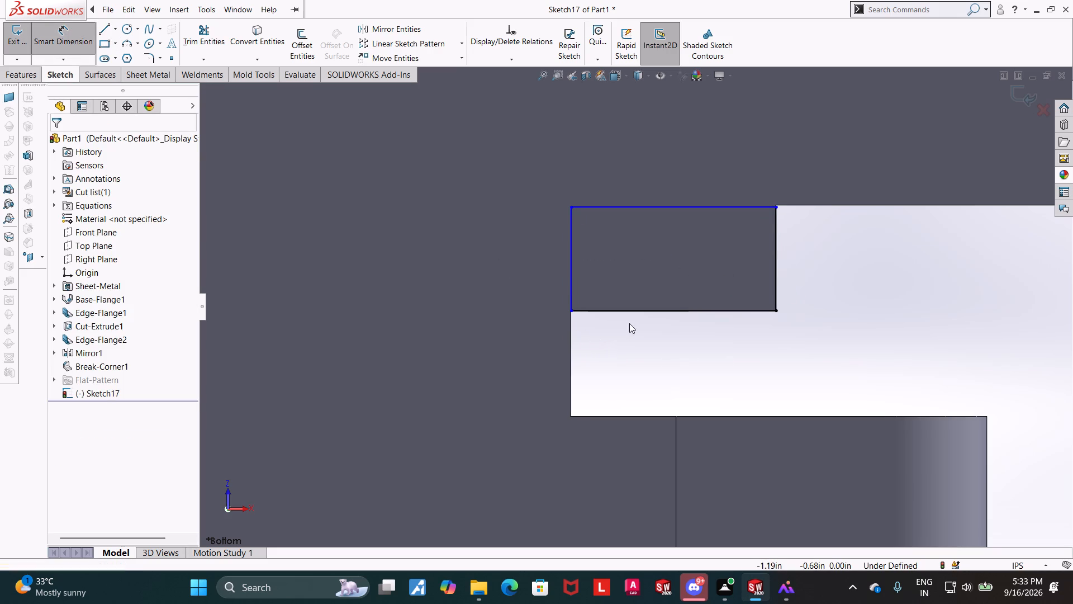
{"action": "key", "text": "Escape"}
Make the rectangle's two free sides collinear with the relief slot's end edge and the D-shaped cutout's straight edge.
{"action": "left_click", "coordinate": [571, 337]}
{"action": "left_click", "coordinate": [568, 274], "text": "ctrl"}
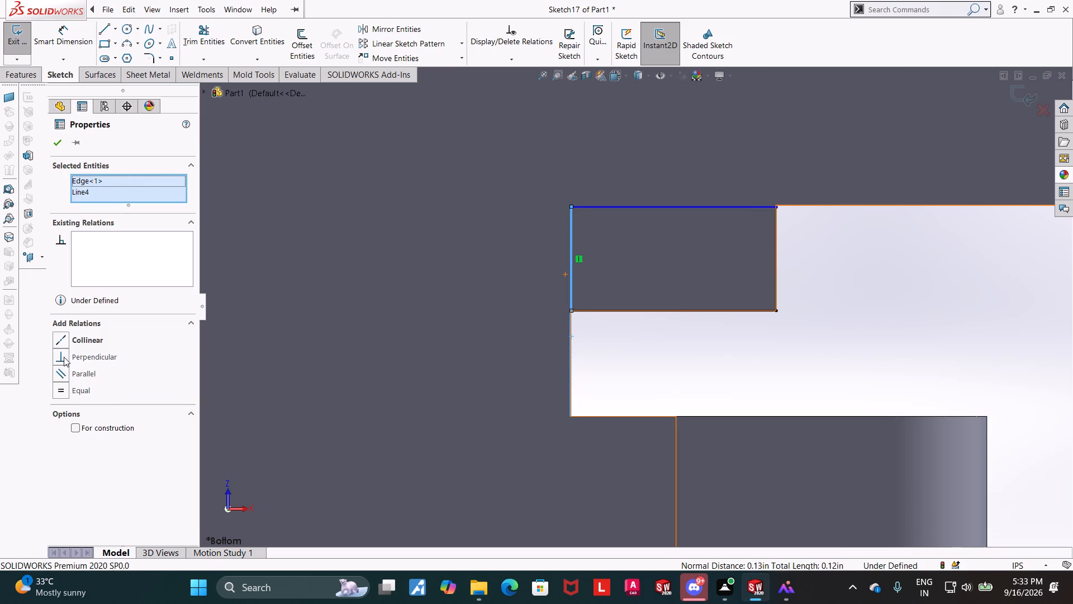
{"action": "left_click", "coordinate": [63, 339]}
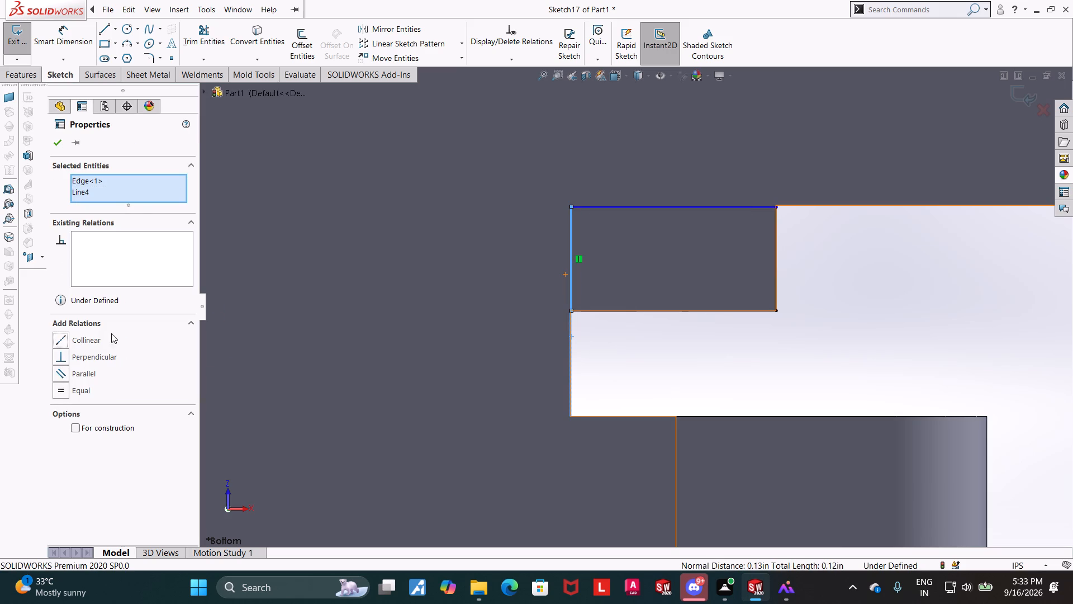
{"action": "left_click", "coordinate": [861, 240]}
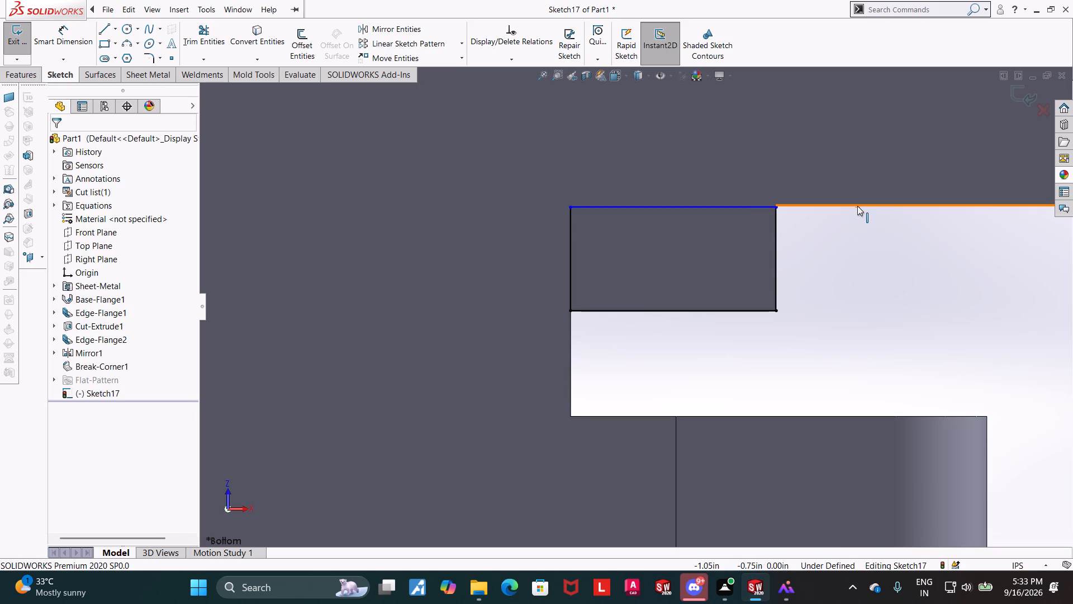
{"action": "left_click", "coordinate": [857, 206]}
{"action": "left_click", "coordinate": [726, 204], "text": "ctrl"}
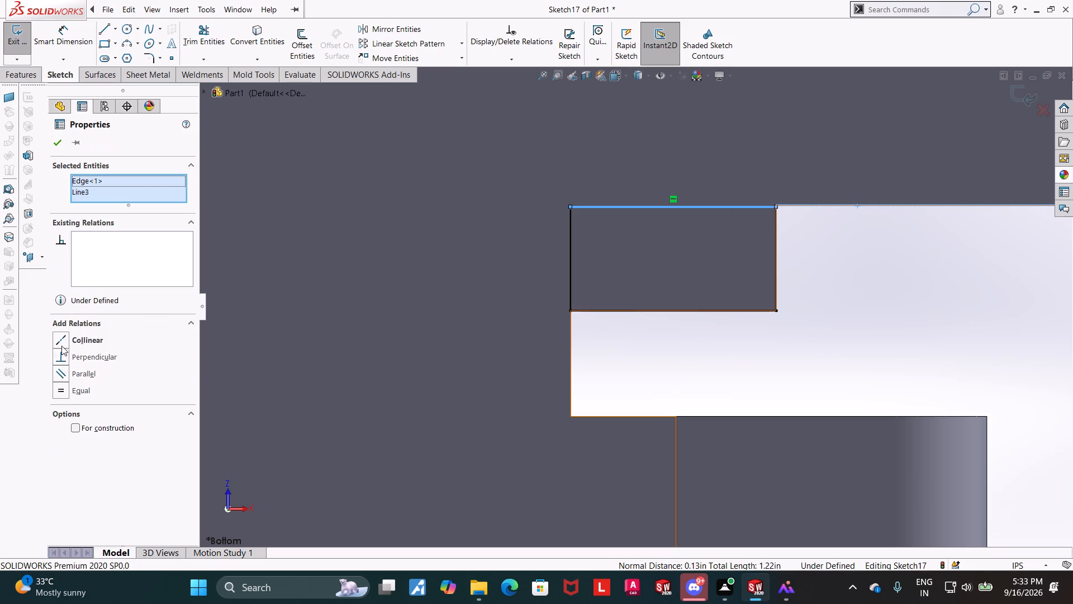
{"action": "left_click", "coordinate": [59, 340]}
{"action": "left_click", "coordinate": [56, 147]}
{"action": "left_click", "coordinate": [917, 360]}
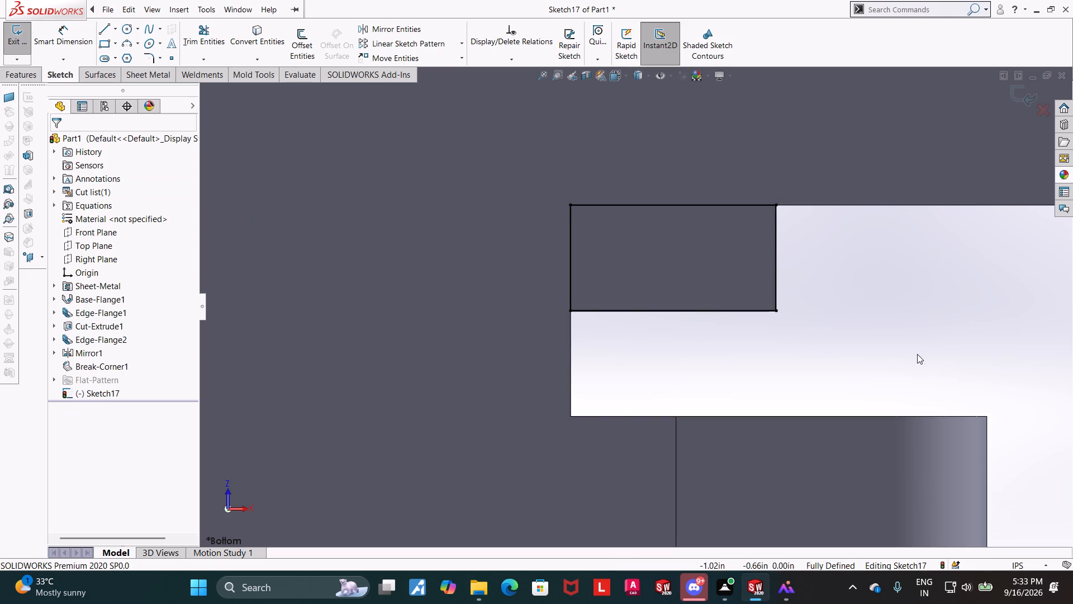
Cut the rectangle through the base plate with a blind Extruded Cut linked to thickness, with normal cut enabled.
{"action": "scroll", "coordinate": [883, 327], "scroll_direction": "up", "scroll_amount": 9}
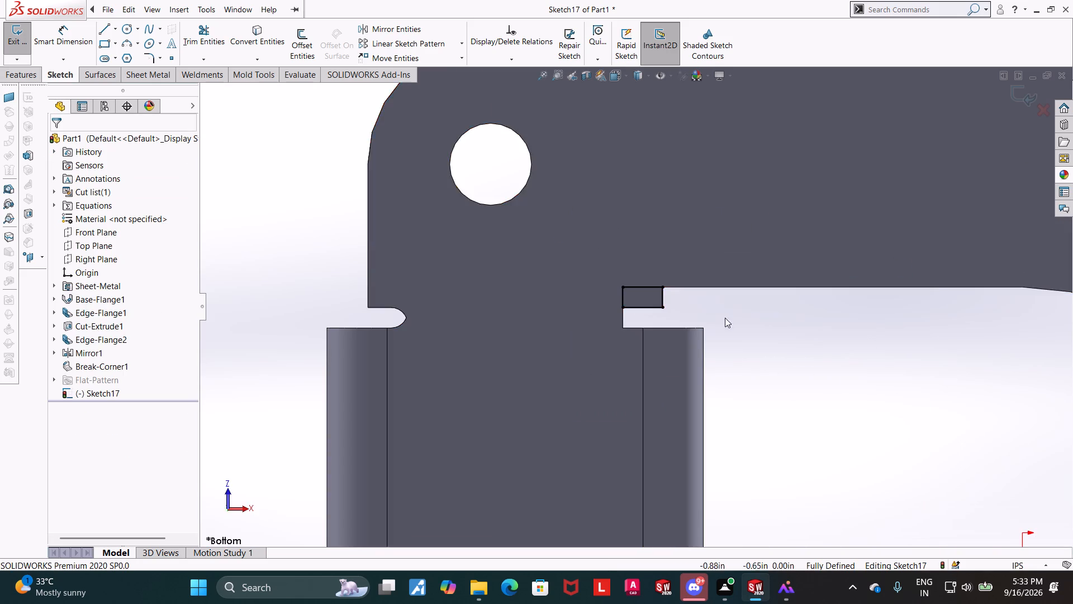
{"action": "scroll", "coordinate": [678, 301], "scroll_direction": "down", "scroll_amount": 6}
{"action": "left_click", "coordinate": [1024, 93]}
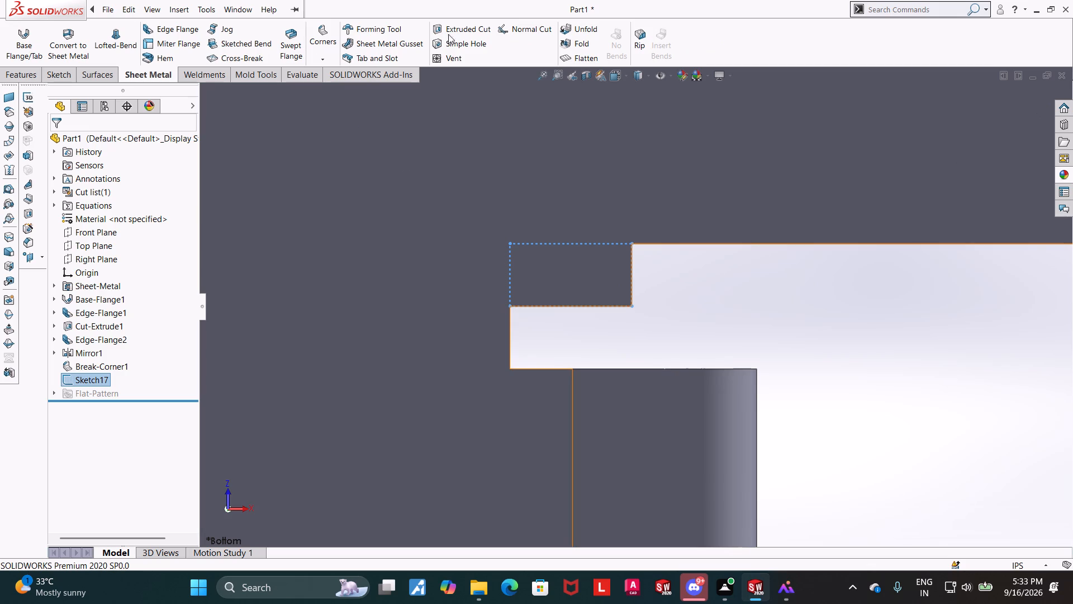
{"action": "left_click", "coordinate": [458, 28]}
{"action": "scroll", "coordinate": [681, 239], "scroll_direction": "up", "scroll_amount": 5}
{"action": "middle_click_drag", "start_coordinate": [682, 309], "coordinate": [683, 347]}
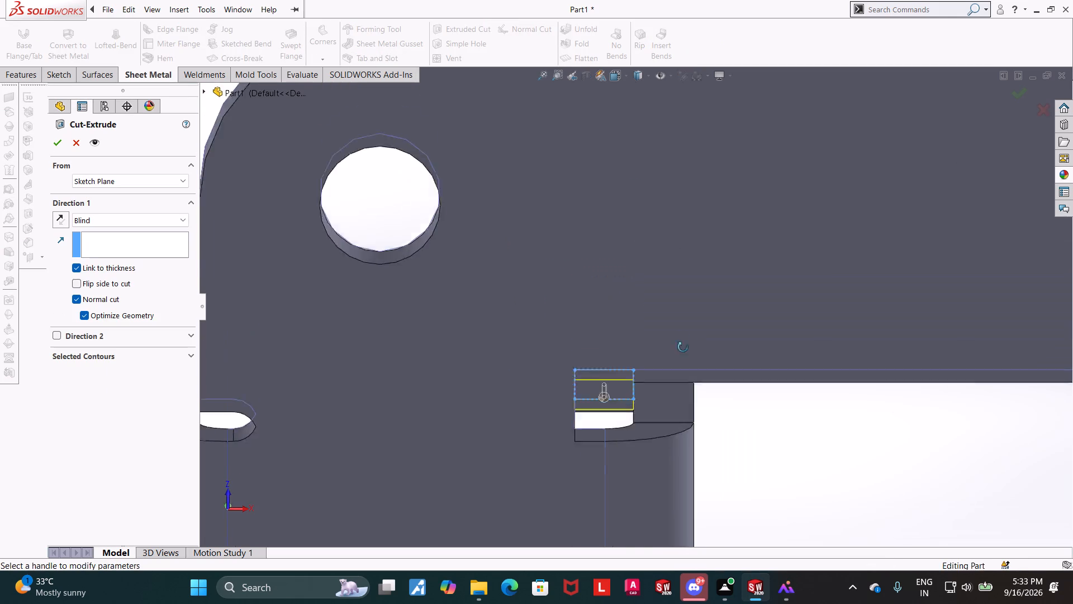
{"action": "middle_click_drag", "start_coordinate": [683, 347], "coordinate": [687, 417]}
{"action": "scroll", "coordinate": [687, 419], "scroll_direction": "up", "scroll_amount": 6}
{"action": "middle_click_drag", "start_coordinate": [724, 234], "coordinate": [715, 418]}
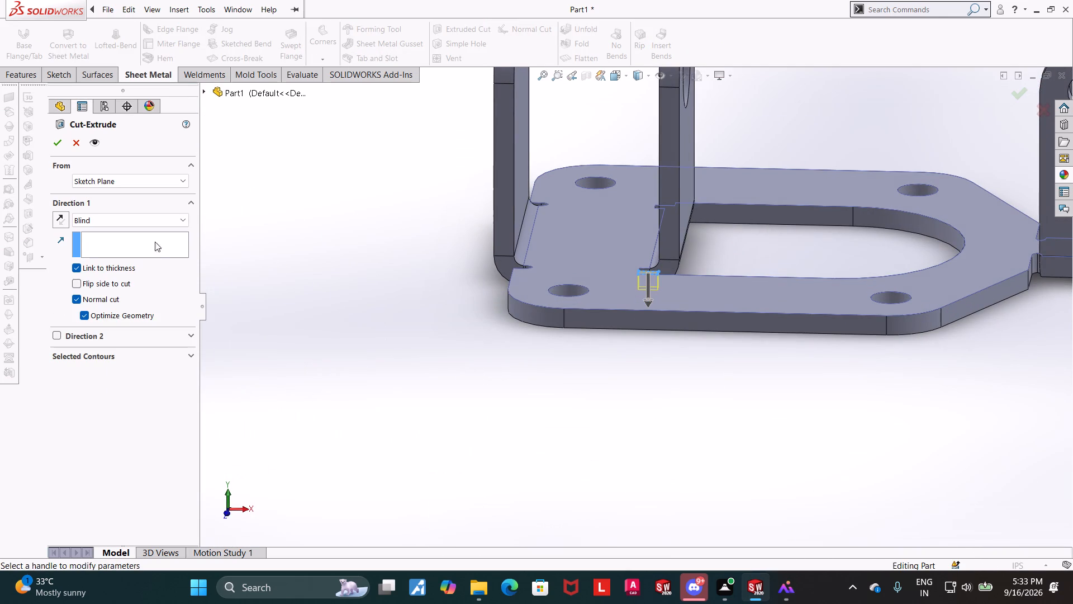
{"action": "left_click", "coordinate": [65, 145]}
Mirror the rectangular relief cut about the Front Plane to the inner flange's opposite corner.
{"action": "middle_click_drag", "start_coordinate": [650, 357], "coordinate": [653, 399]}
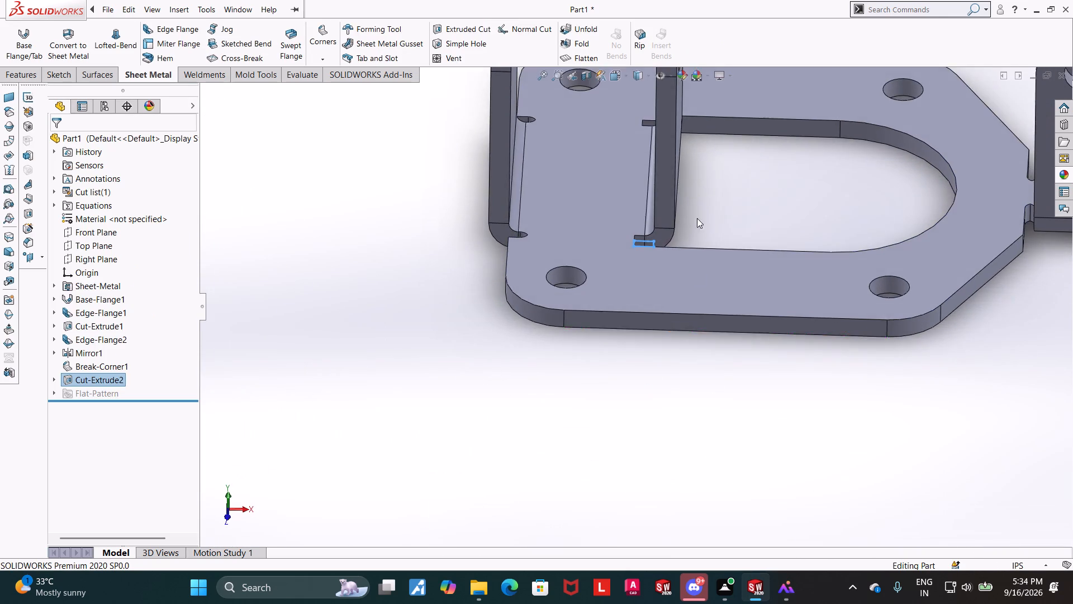
{"action": "scroll", "coordinate": [695, 210], "scroll_direction": "down", "scroll_amount": 4}
{"action": "left_click", "coordinate": [789, 210]}
{"action": "middle_click_drag", "start_coordinate": [759, 206], "coordinate": [755, 287]}
{"action": "scroll", "coordinate": [744, 305], "scroll_direction": "up", "scroll_amount": 2}
{"action": "scroll", "coordinate": [738, 302], "scroll_direction": "down", "scroll_amount": 3}
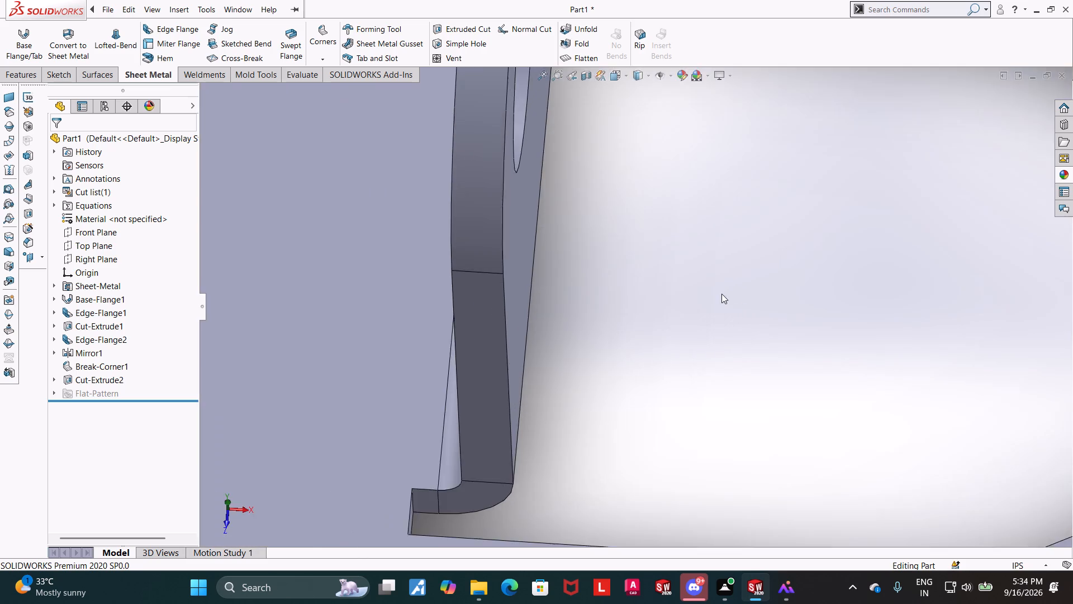
{"action": "scroll", "coordinate": [720, 293], "scroll_direction": "up", "scroll_amount": 3}
{"action": "left_click", "coordinate": [94, 379]}
{"action": "scroll", "coordinate": [702, 303], "scroll_direction": "up", "scroll_amount": 2}
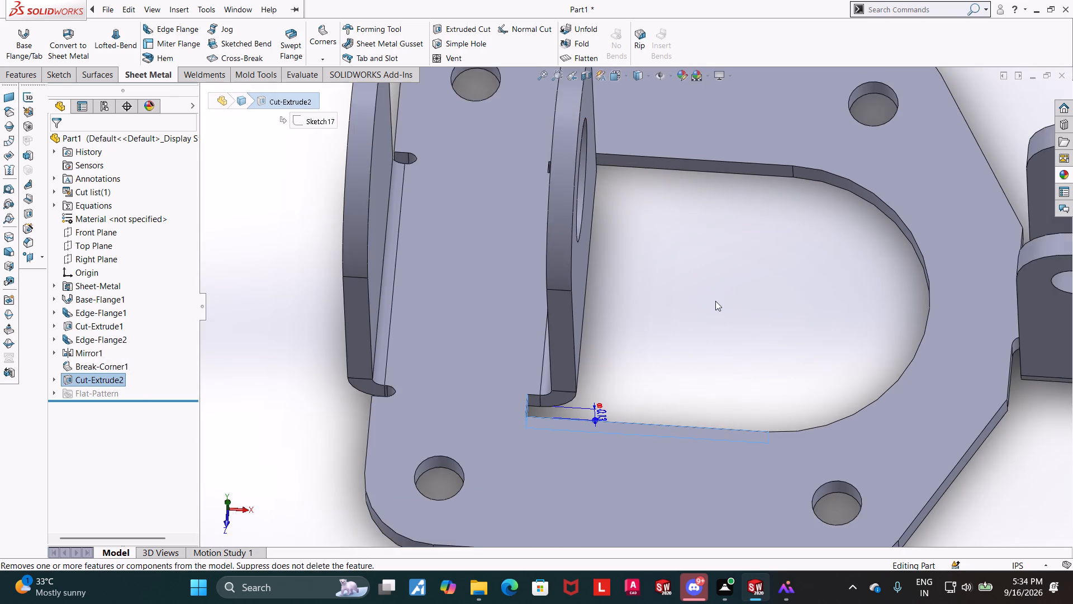
{"action": "scroll", "coordinate": [715, 301], "scroll_direction": "up", "scroll_amount": 2}
{"action": "middle_click_drag", "start_coordinate": [714, 285], "coordinate": [716, 312]}
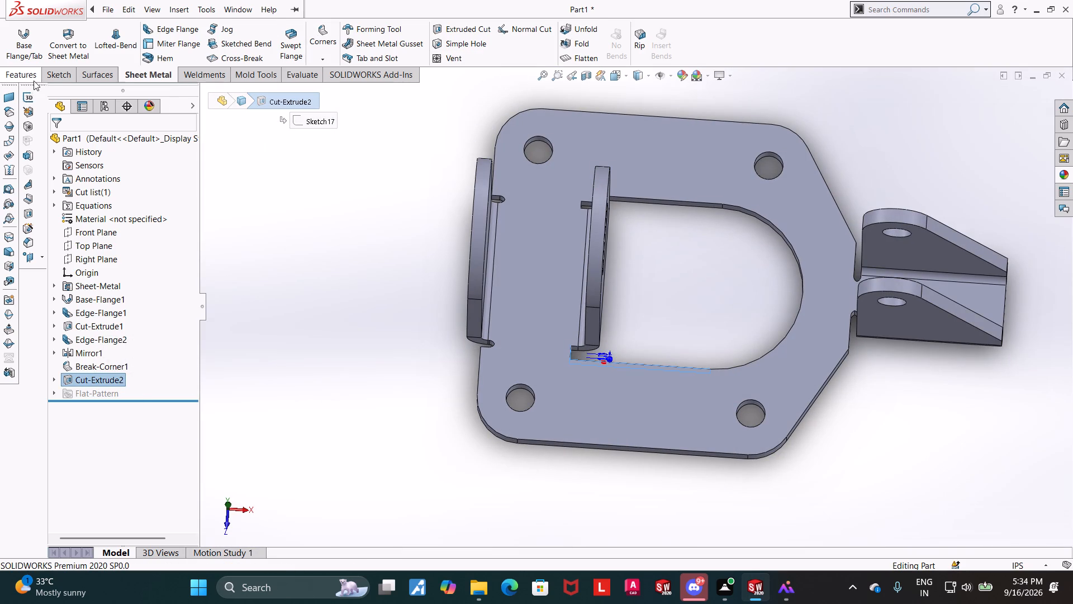
{"action": "left_click", "coordinate": [12, 81]}
{"action": "left_click", "coordinate": [515, 54]}
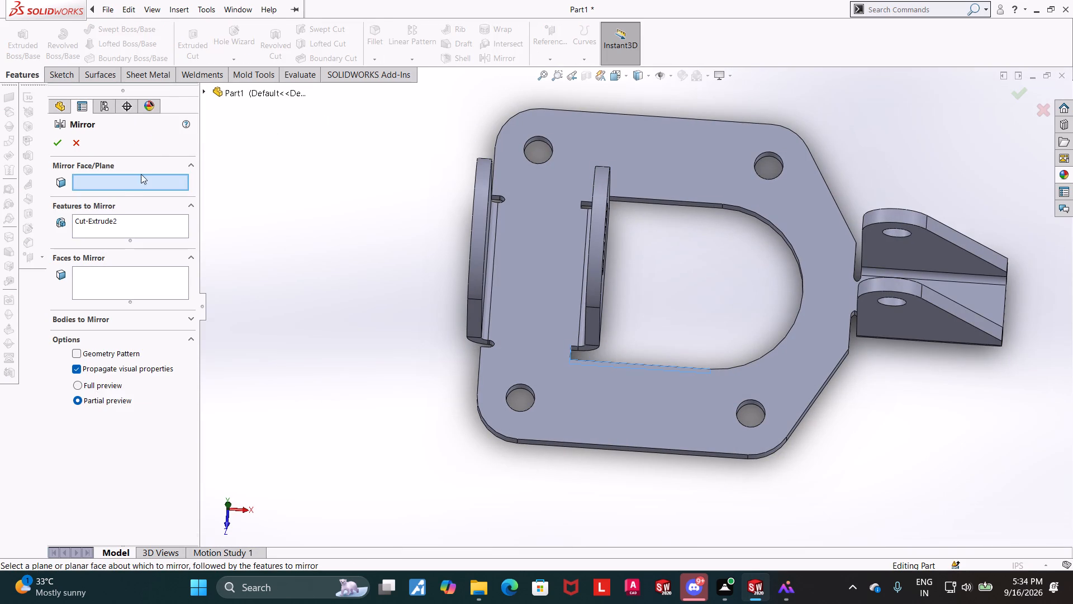
{"action": "left_click", "coordinate": [206, 90]}
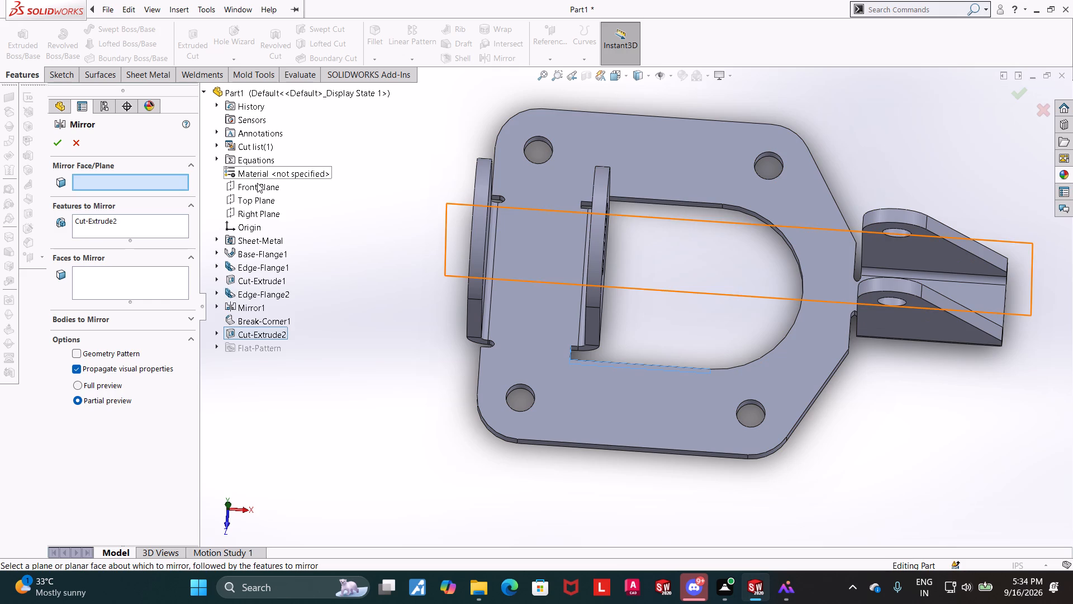
{"action": "left_click", "coordinate": [257, 183]}
{"action": "left_click", "coordinate": [56, 149]}
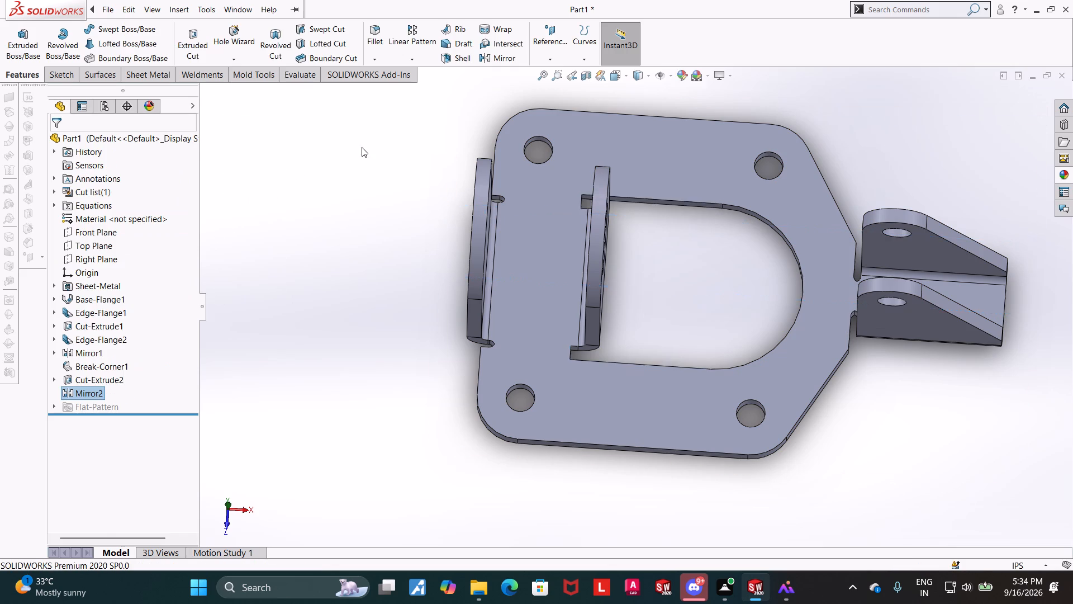
Examine the enlarged relief notches at both ends of the inner flange.
{"action": "middle_click_drag", "start_coordinate": [363, 148], "coordinate": [359, 184]}
{"action": "scroll", "coordinate": [626, 200], "scroll_direction": "up", "scroll_amount": 1}
{"action": "middle_click_drag", "start_coordinate": [664, 237], "coordinate": [674, 240]}
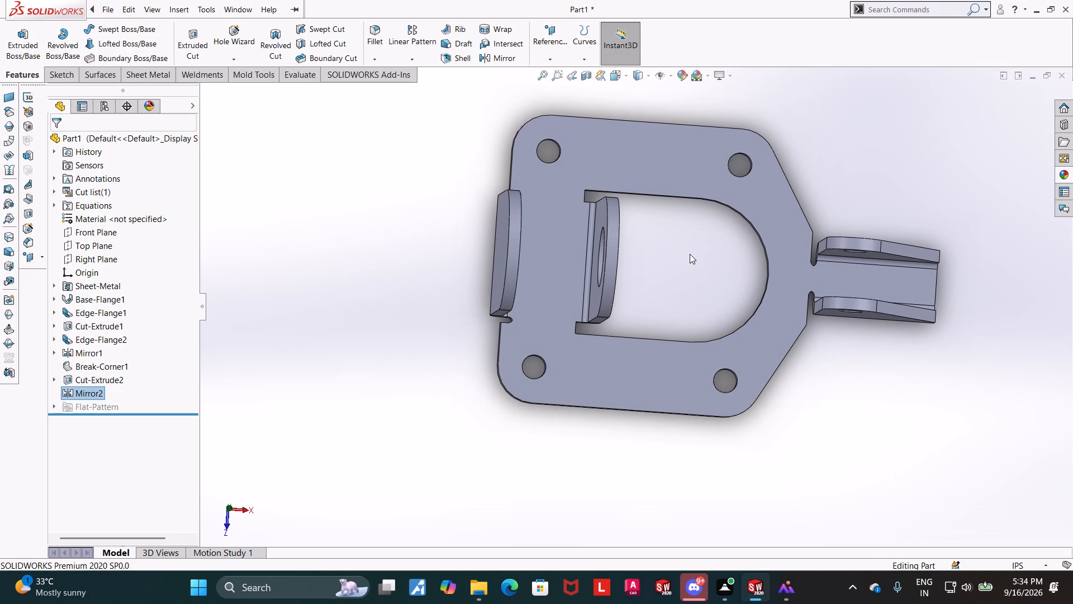
{"action": "middle_click_drag", "start_coordinate": [676, 274], "coordinate": [664, 262]}
{"action": "left_click", "coordinate": [289, 397]}
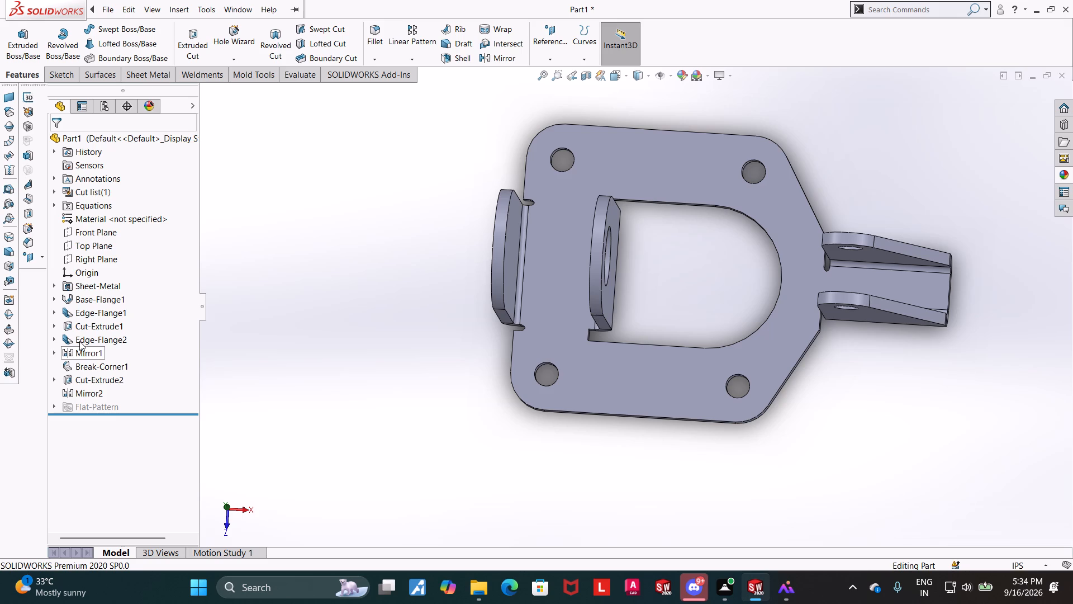
{"action": "scroll", "coordinate": [645, 295], "scroll_direction": "down", "scroll_amount": 3}
{"action": "middle_click_drag", "start_coordinate": [648, 306], "coordinate": [634, 305]}
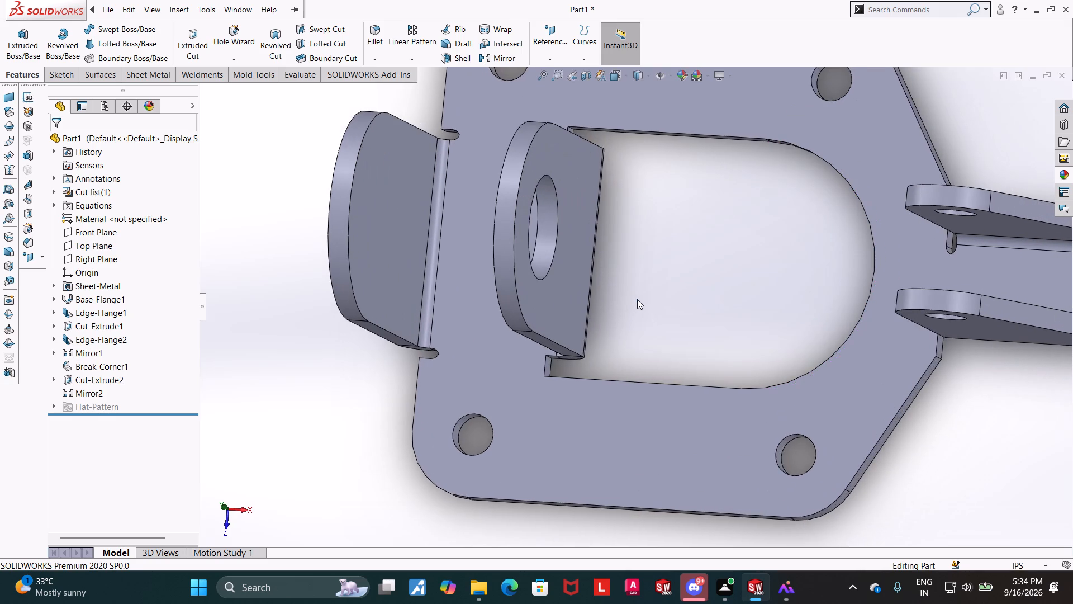
{"action": "scroll", "coordinate": [638, 300], "scroll_direction": "down", "scroll_amount": 2}
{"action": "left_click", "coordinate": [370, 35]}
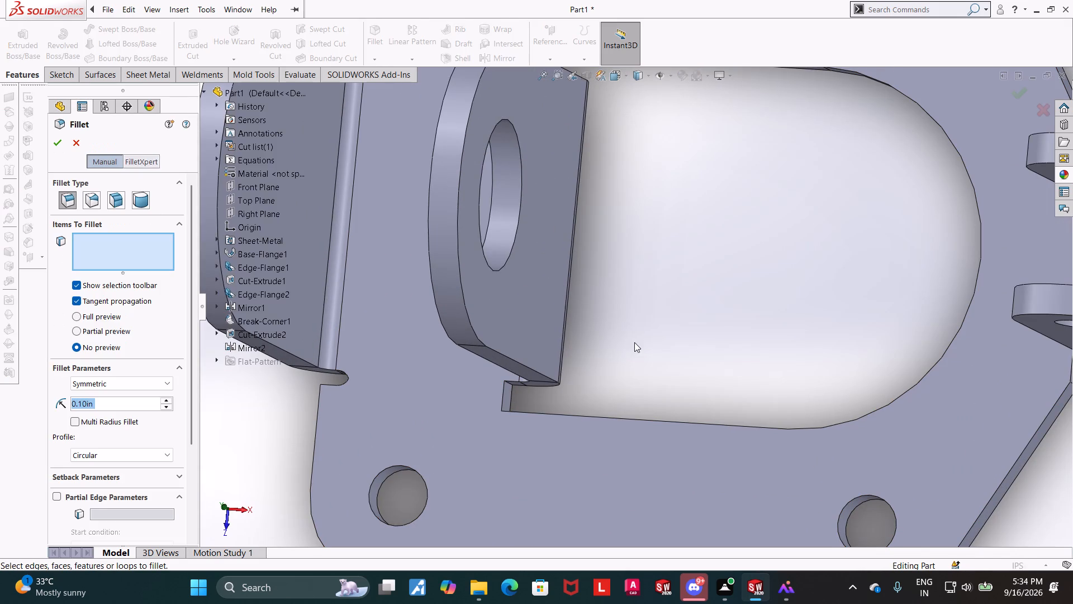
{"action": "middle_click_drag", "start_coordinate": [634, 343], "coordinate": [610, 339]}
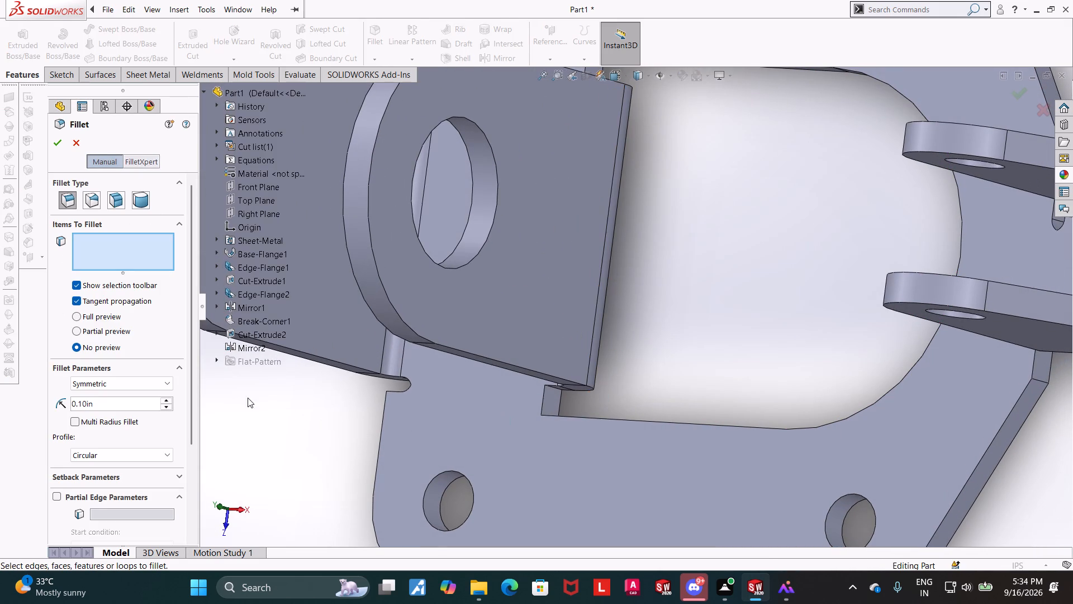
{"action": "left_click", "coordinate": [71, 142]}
Start a 0.05 in rounded Break Corner, try selecting the base plate face at the relief notch, and clear that selection.
{"action": "left_click", "coordinate": [143, 72]}
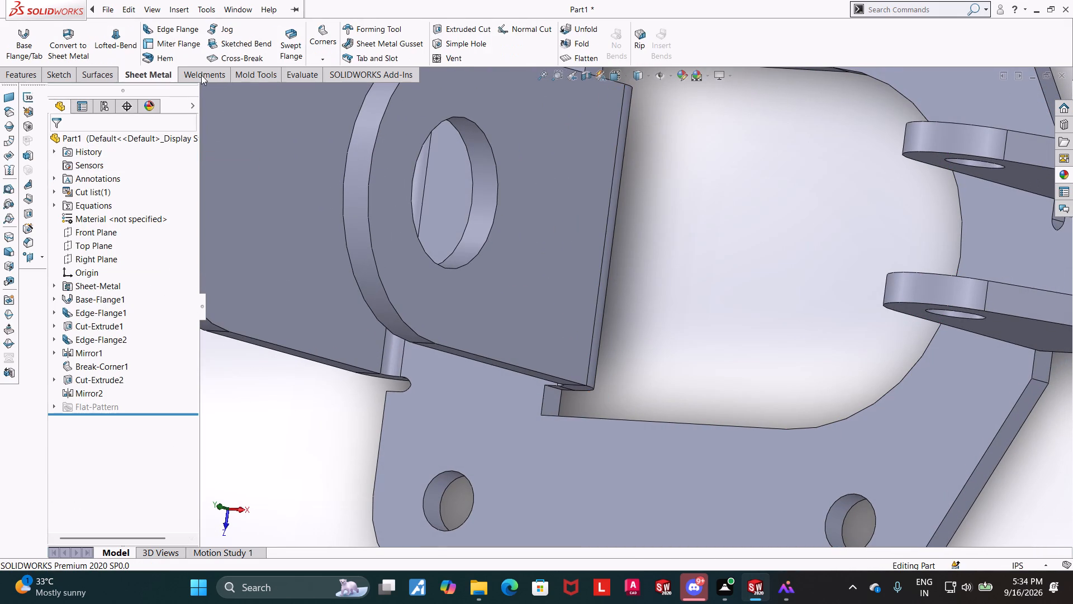
{"action": "left_click", "coordinate": [322, 59]}
{"action": "left_click", "coordinate": [345, 98]}
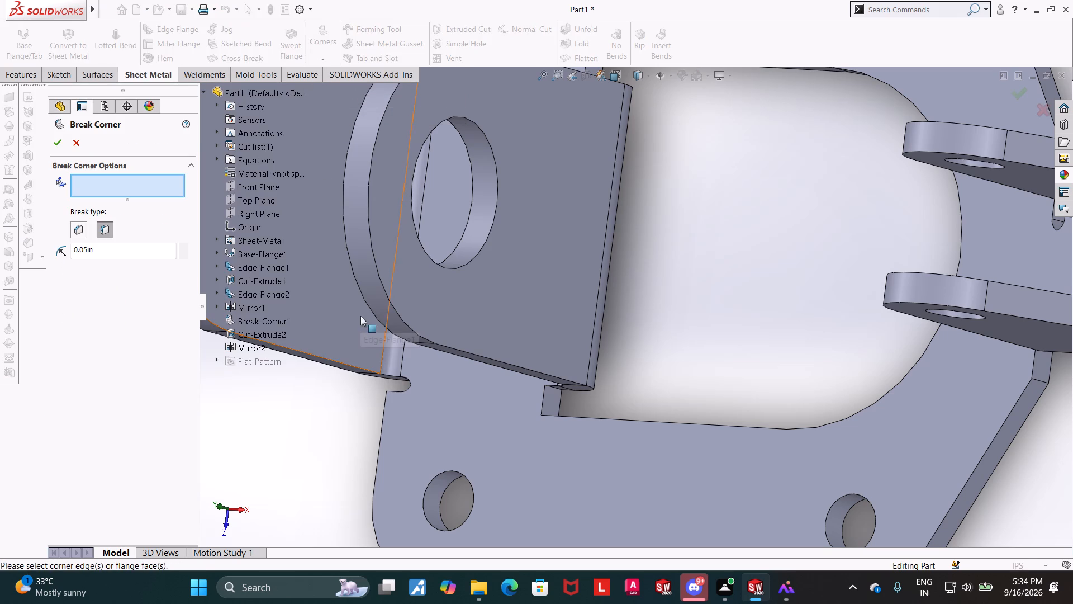
{"action": "scroll", "coordinate": [572, 411], "scroll_direction": "down", "scroll_amount": 4}
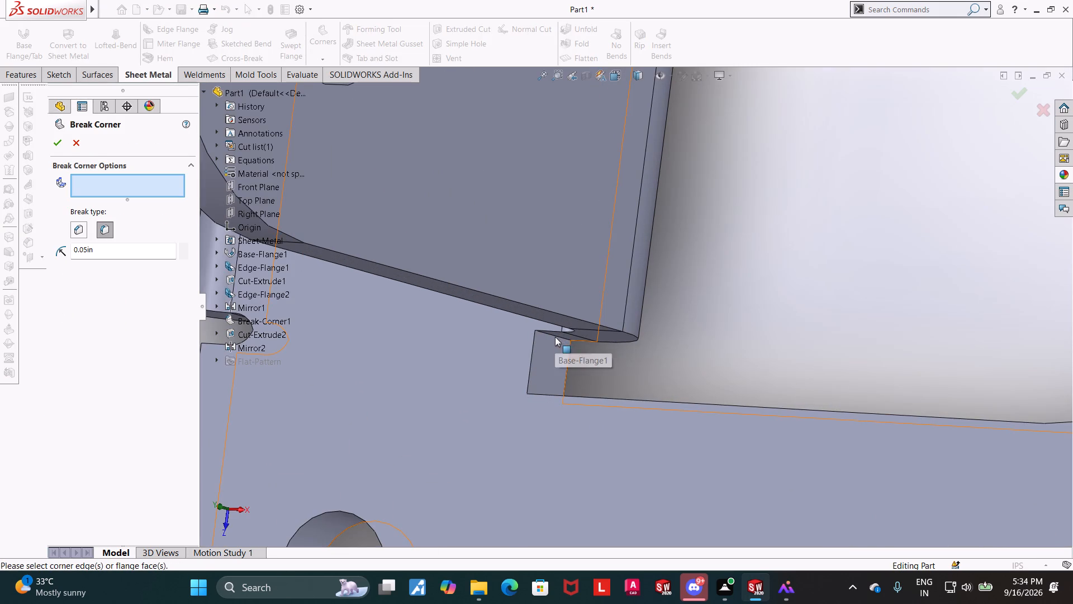
{"action": "scroll", "coordinate": [563, 337], "scroll_direction": "down", "scroll_amount": 8}
{"action": "middle_click_drag", "start_coordinate": [805, 395], "coordinate": [818, 334]}
{"action": "scroll", "coordinate": [454, 469], "scroll_direction": "up", "scroll_amount": 4}
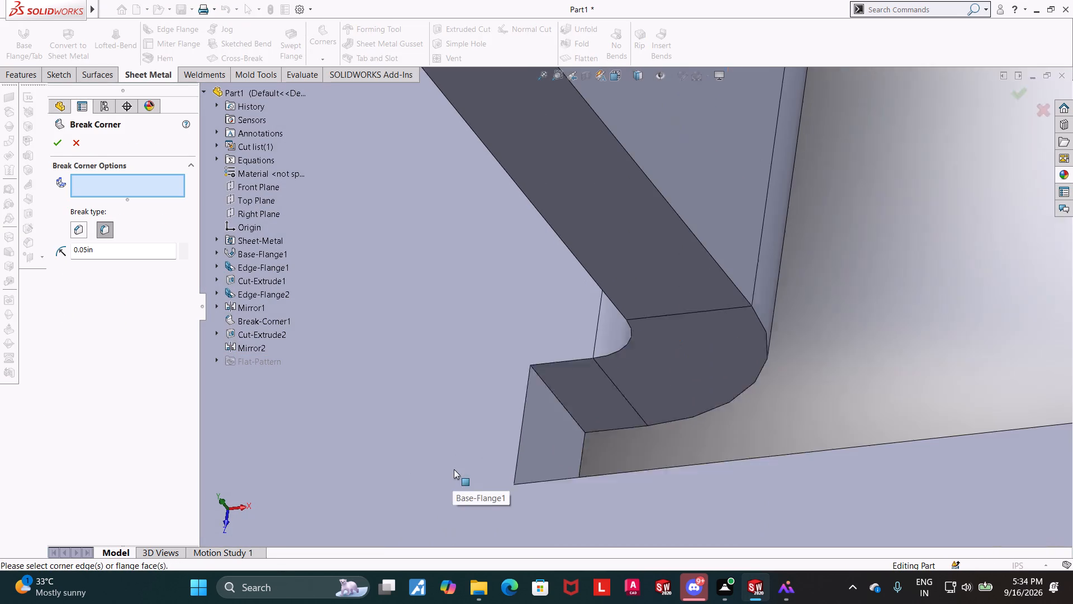
{"action": "scroll", "coordinate": [454, 469], "scroll_direction": "up", "scroll_amount": 3}
{"action": "scroll", "coordinate": [605, 364], "scroll_direction": "down", "scroll_amount": 5}
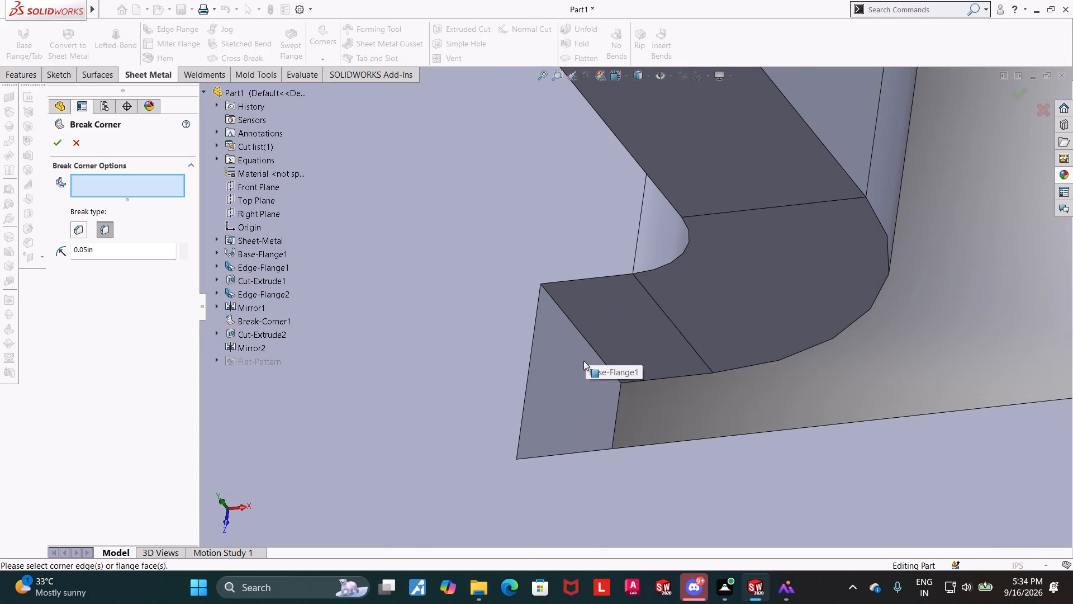
{"action": "left_click", "coordinate": [559, 389]}
{"action": "scroll", "coordinate": [858, 367], "scroll_direction": "up", "scroll_amount": 11}
{"action": "scroll", "coordinate": [319, 247], "scroll_direction": "up", "scroll_amount": 3}
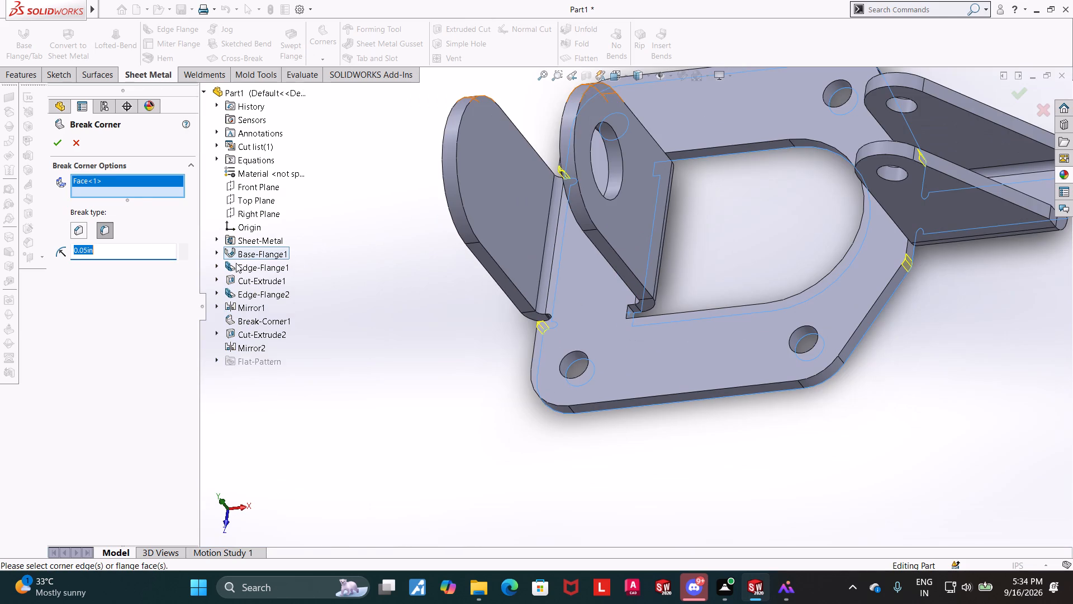
{"action": "right_click", "coordinate": [141, 195]}
{"action": "left_click", "coordinate": [175, 205]}
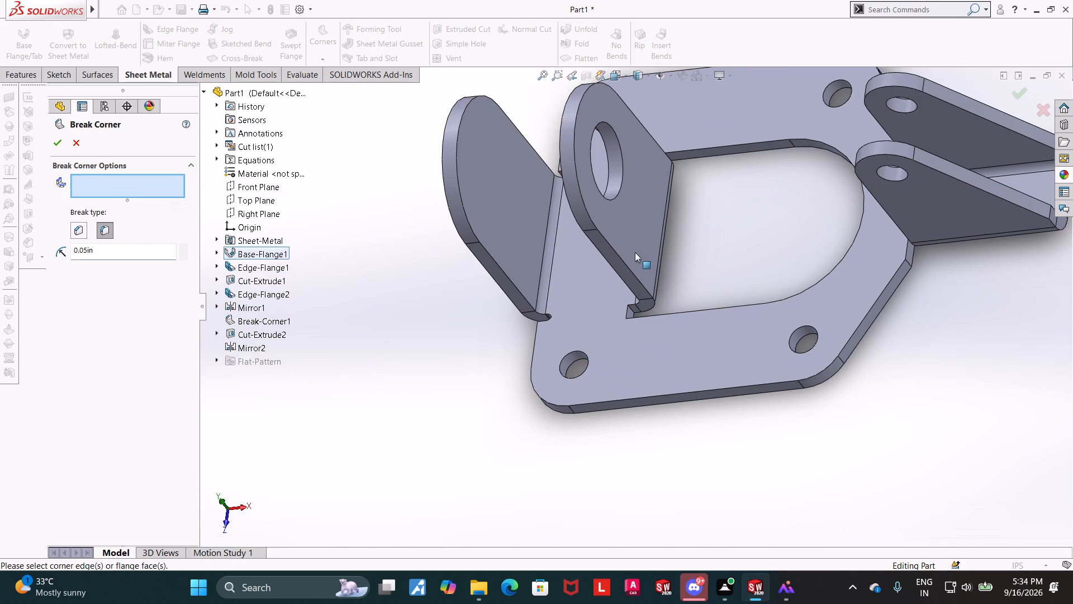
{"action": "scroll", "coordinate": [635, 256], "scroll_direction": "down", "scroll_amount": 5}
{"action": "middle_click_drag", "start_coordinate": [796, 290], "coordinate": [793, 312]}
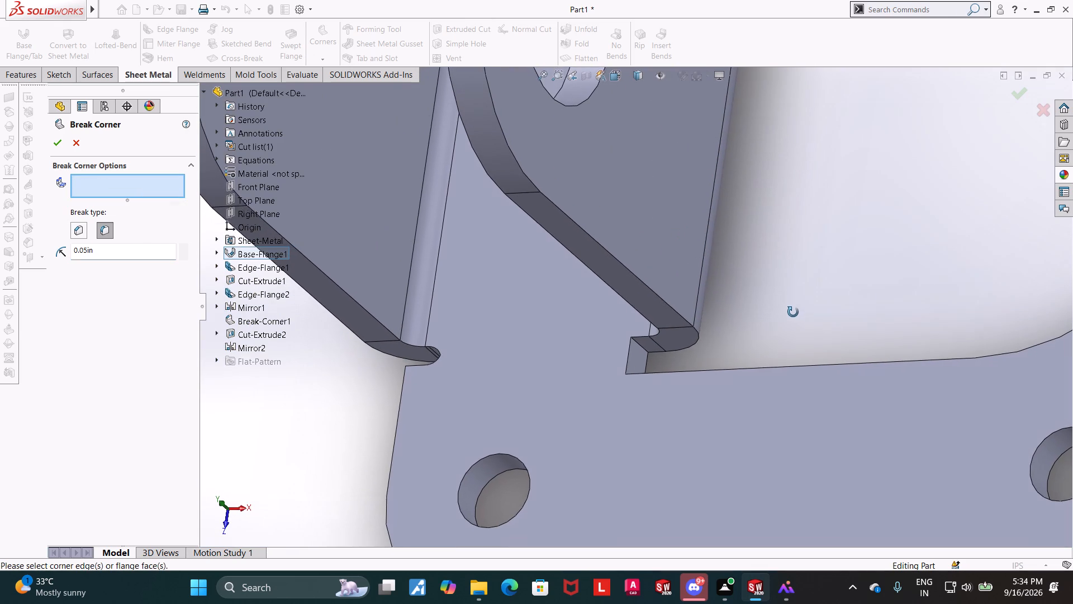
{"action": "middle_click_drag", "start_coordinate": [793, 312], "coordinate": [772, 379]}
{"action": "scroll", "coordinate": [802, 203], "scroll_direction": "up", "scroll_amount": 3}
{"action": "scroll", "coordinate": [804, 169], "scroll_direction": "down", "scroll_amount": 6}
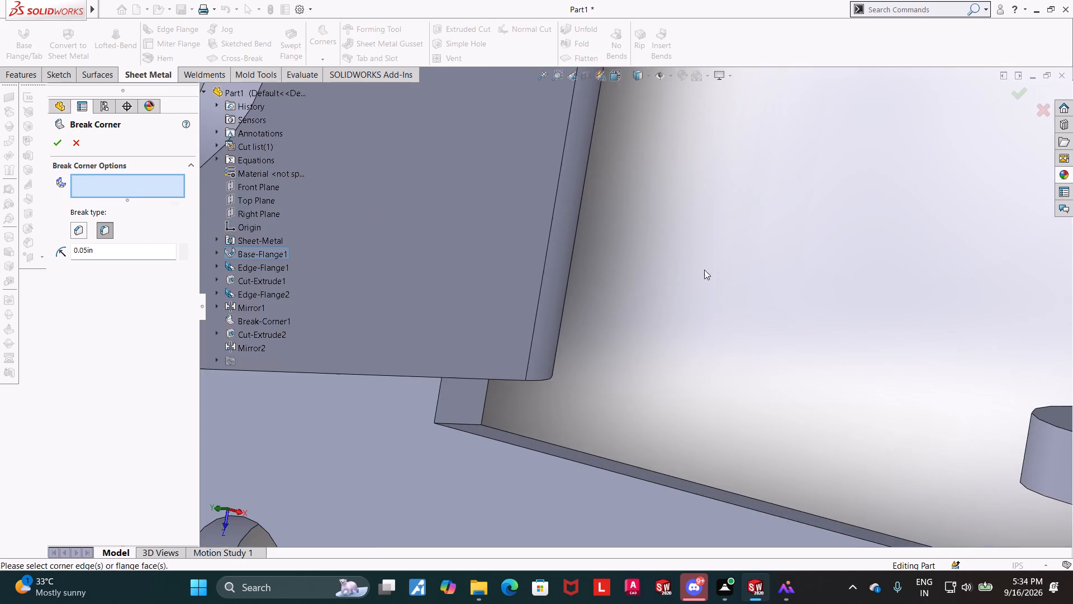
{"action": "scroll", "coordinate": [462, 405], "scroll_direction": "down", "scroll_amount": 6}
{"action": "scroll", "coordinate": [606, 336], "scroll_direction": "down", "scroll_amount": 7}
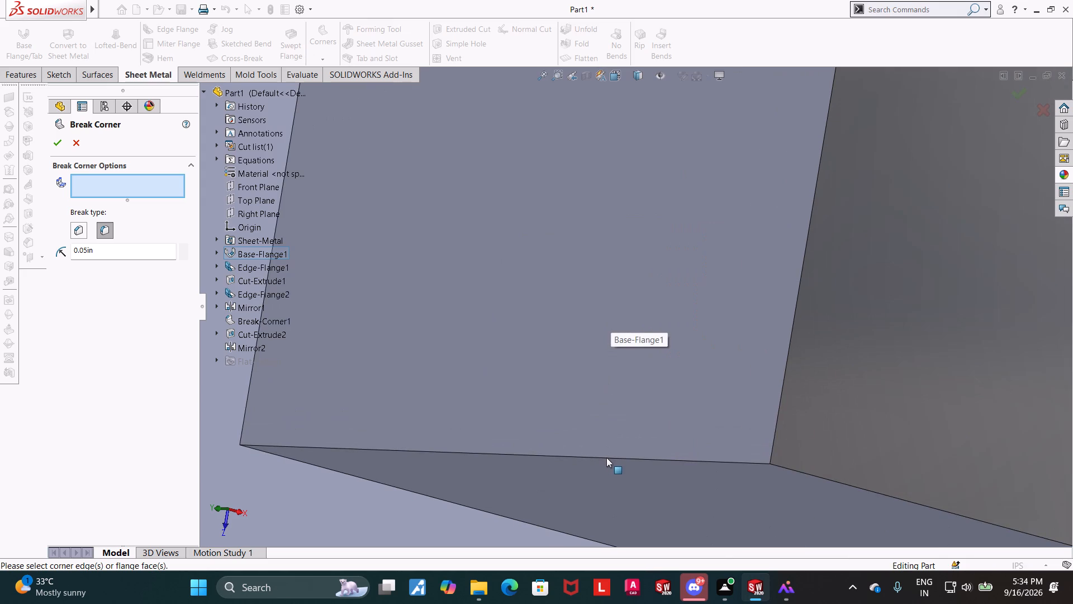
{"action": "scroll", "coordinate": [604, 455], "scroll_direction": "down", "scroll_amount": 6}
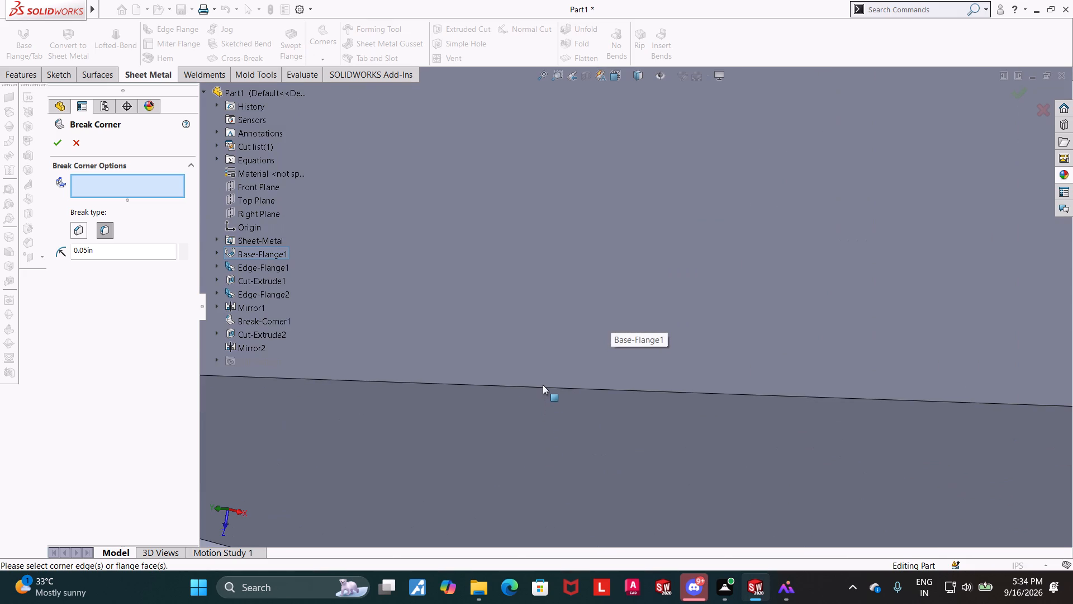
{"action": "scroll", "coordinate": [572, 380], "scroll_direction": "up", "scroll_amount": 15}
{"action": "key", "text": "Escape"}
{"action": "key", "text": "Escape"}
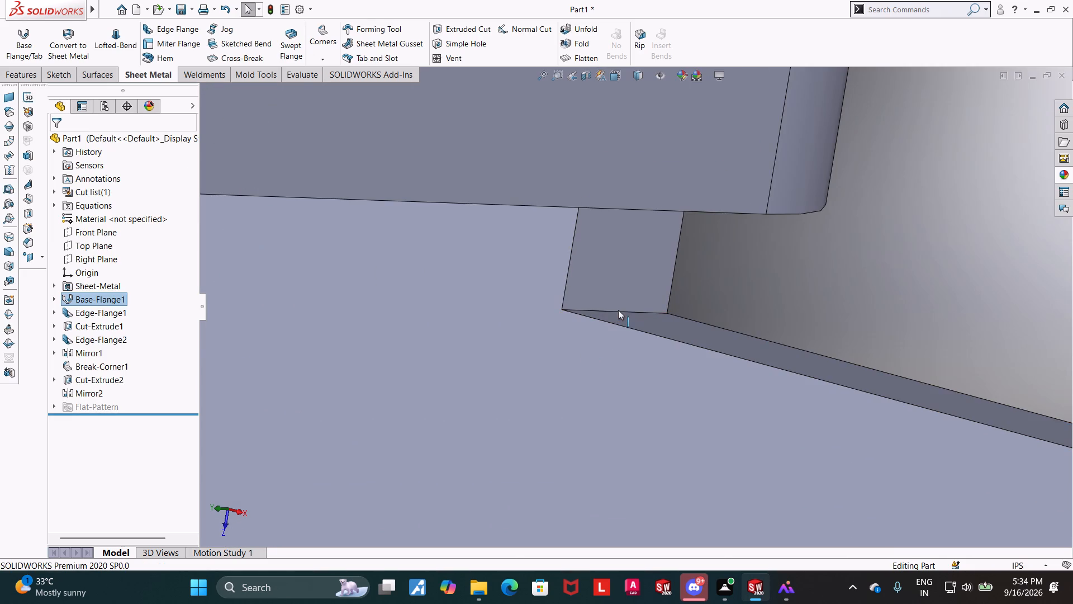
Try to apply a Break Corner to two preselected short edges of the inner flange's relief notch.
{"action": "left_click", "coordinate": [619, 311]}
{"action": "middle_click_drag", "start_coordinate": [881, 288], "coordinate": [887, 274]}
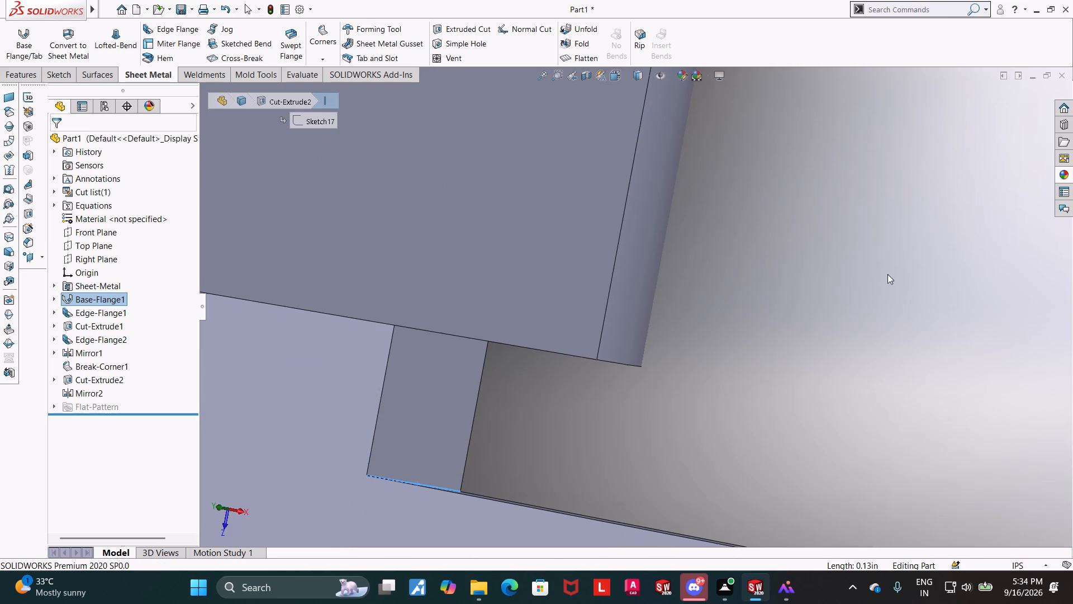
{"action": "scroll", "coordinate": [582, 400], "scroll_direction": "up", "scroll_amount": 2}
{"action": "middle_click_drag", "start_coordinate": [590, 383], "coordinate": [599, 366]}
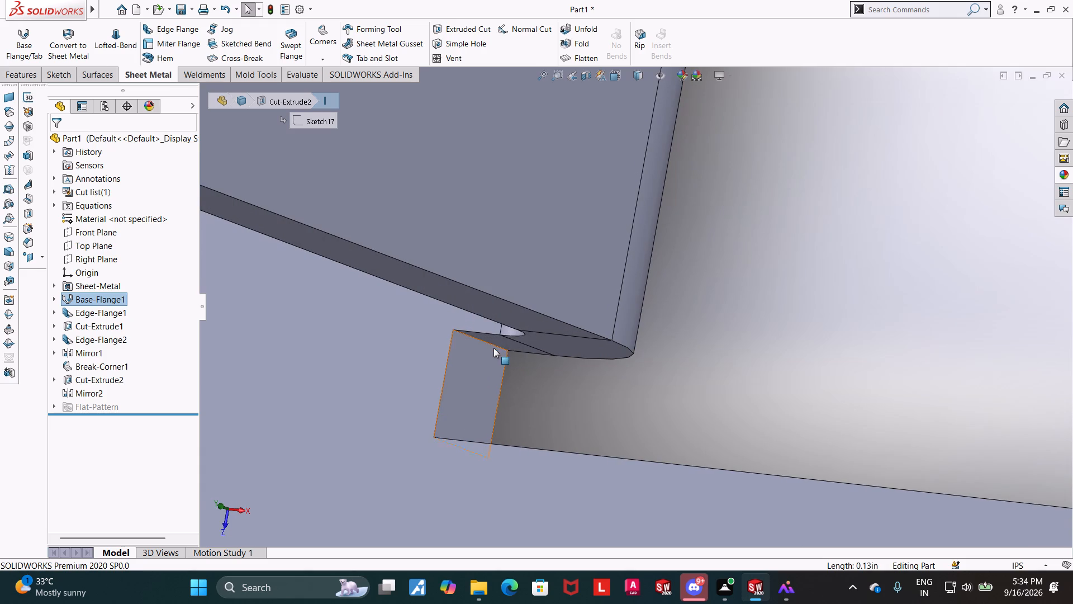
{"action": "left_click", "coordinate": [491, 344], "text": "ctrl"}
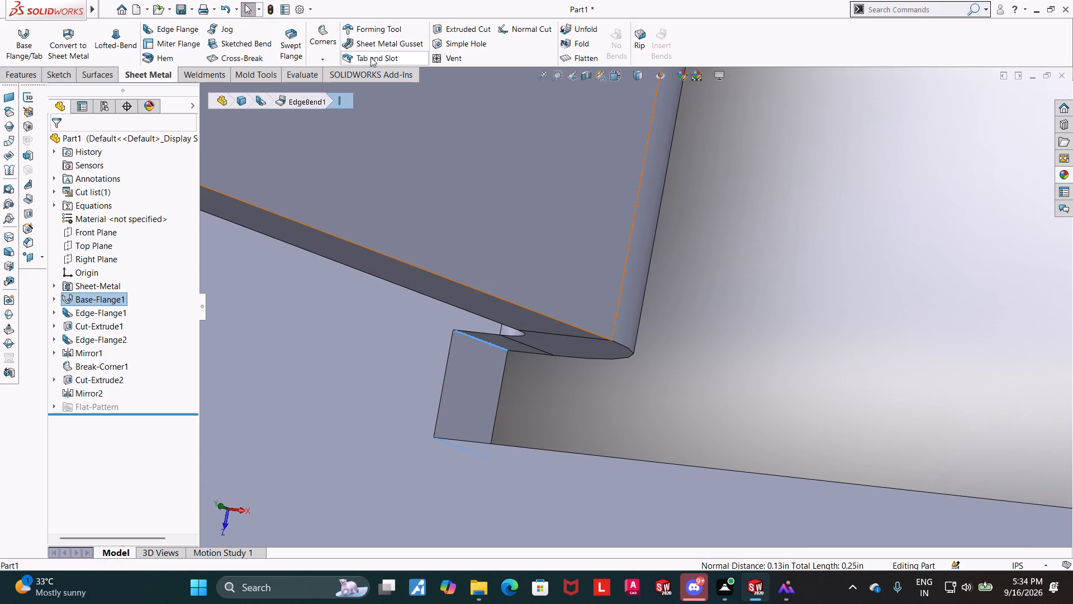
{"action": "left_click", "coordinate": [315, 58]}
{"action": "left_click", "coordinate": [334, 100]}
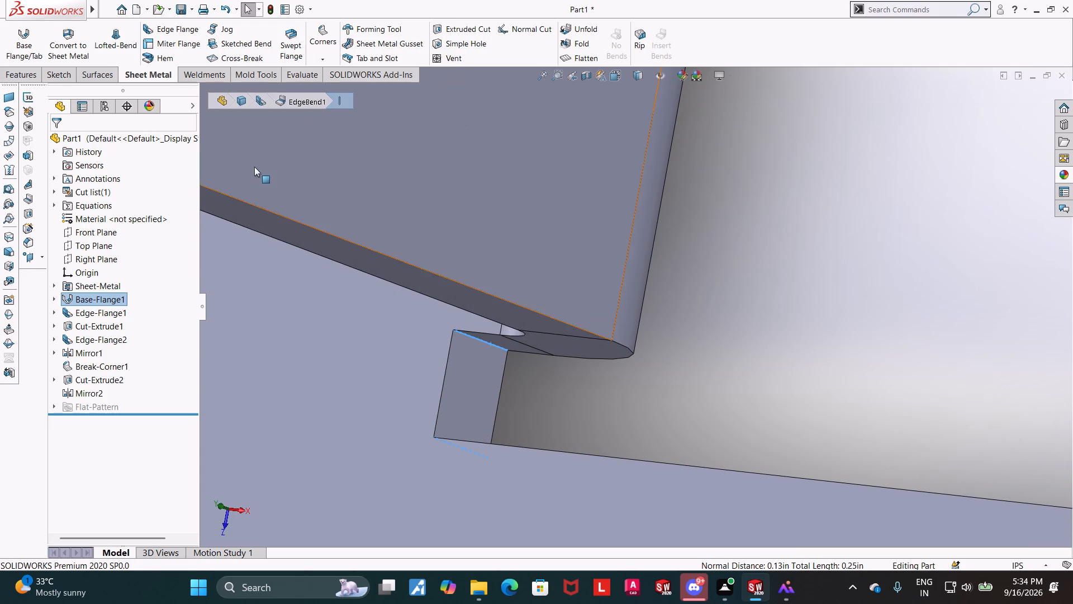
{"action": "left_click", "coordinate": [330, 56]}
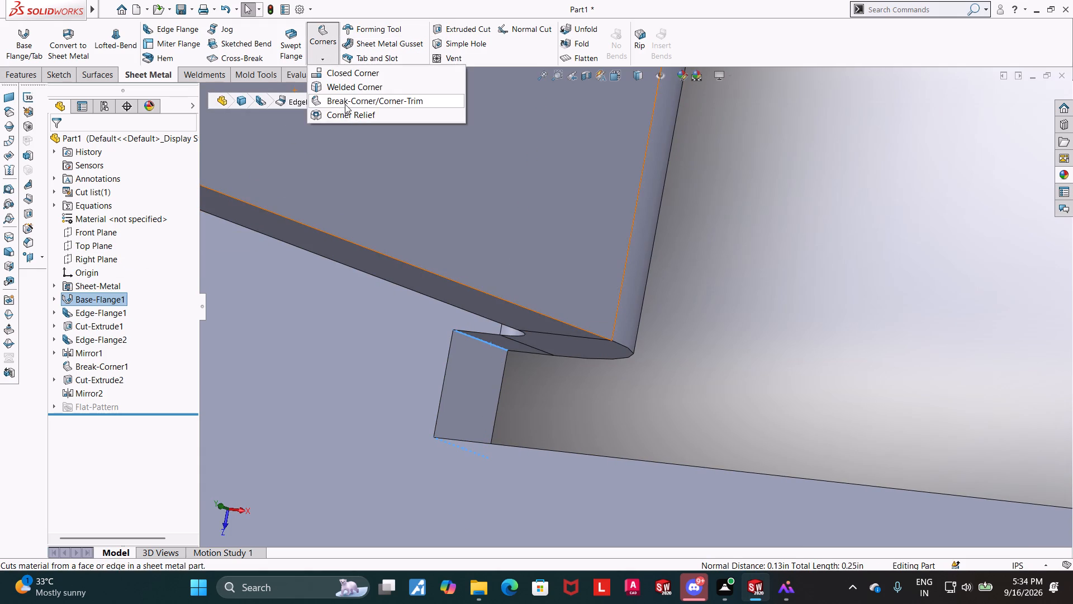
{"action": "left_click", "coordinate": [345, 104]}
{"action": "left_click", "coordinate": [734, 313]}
Examine the inner flange's relief notch, the whole bracket and the side profile of the upright flanges.
{"action": "scroll", "coordinate": [734, 314], "scroll_direction": "up", "scroll_amount": 5}
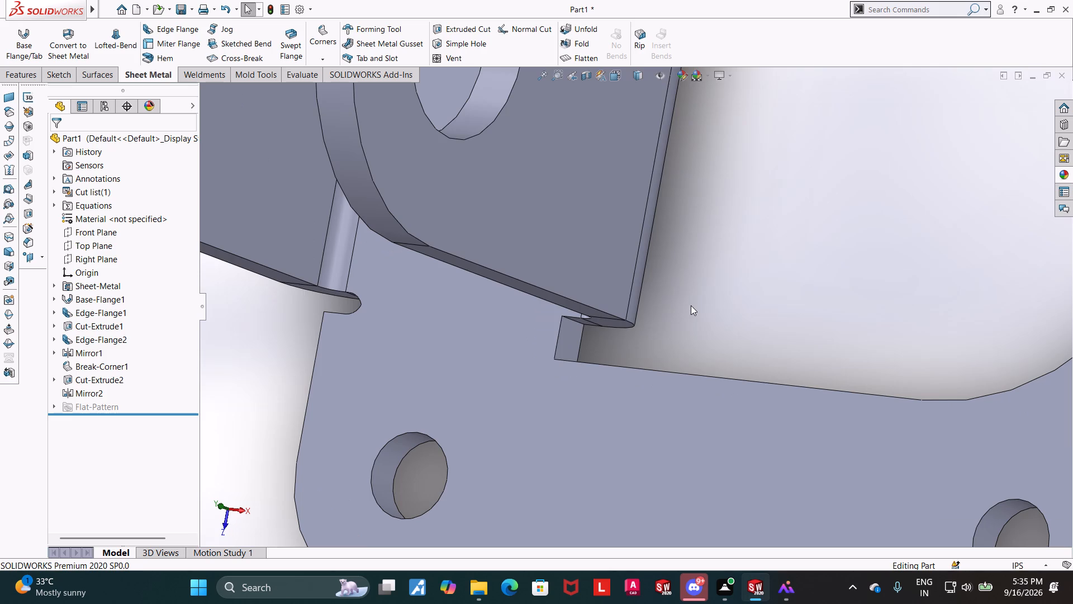
{"action": "middle_click_drag", "start_coordinate": [691, 305], "coordinate": [706, 303]}
{"action": "scroll", "coordinate": [706, 303], "scroll_direction": "up", "scroll_amount": 3}
{"action": "middle_click", "coordinate": [674, 281]}
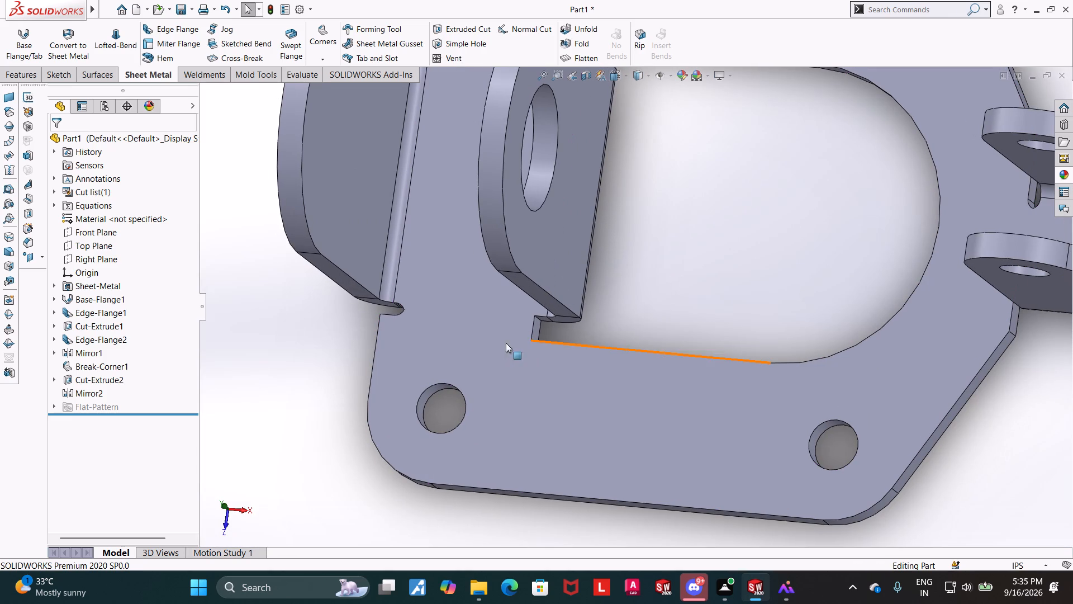
{"action": "scroll", "coordinate": [536, 328], "scroll_direction": "up", "scroll_amount": 6}
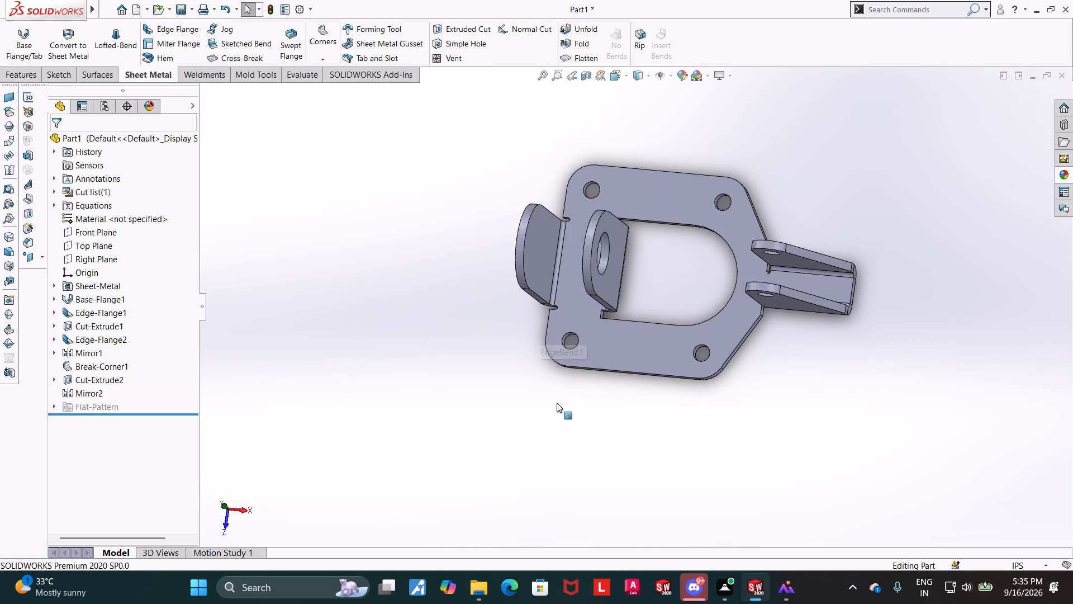
{"action": "scroll", "coordinate": [556, 403], "scroll_direction": "up", "scroll_amount": 1}
{"action": "middle_click_drag", "start_coordinate": [558, 403], "coordinate": [578, 399]}
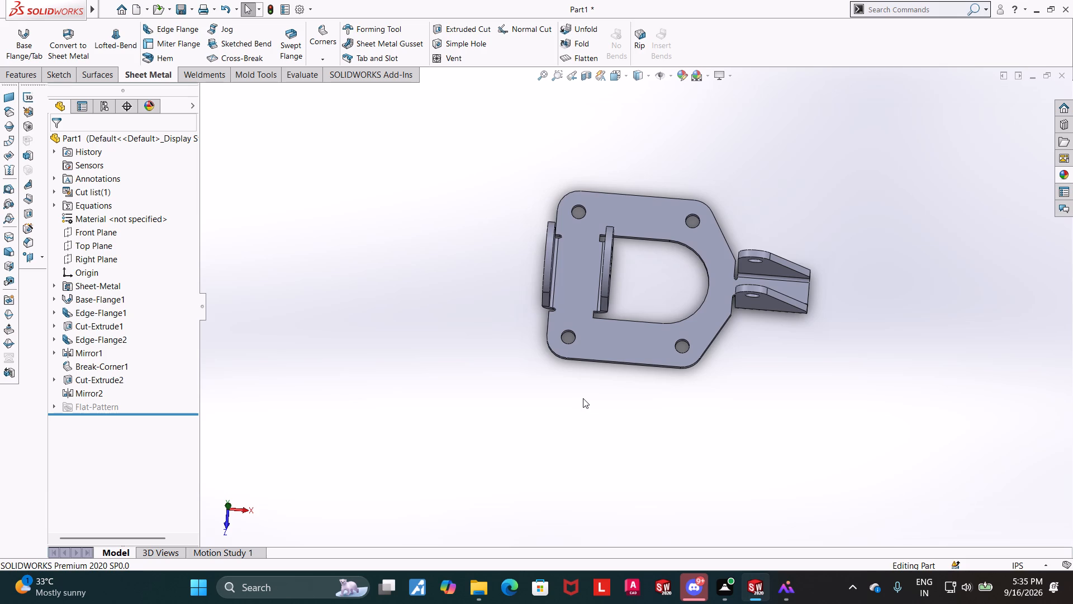
{"action": "middle_click_drag", "start_coordinate": [619, 409], "coordinate": [624, 225]}
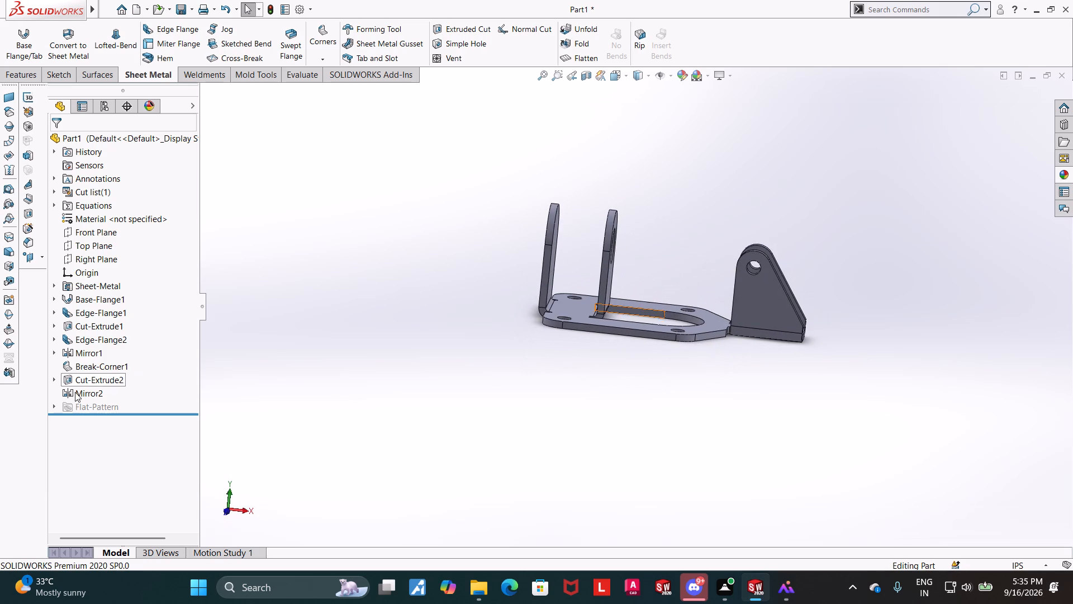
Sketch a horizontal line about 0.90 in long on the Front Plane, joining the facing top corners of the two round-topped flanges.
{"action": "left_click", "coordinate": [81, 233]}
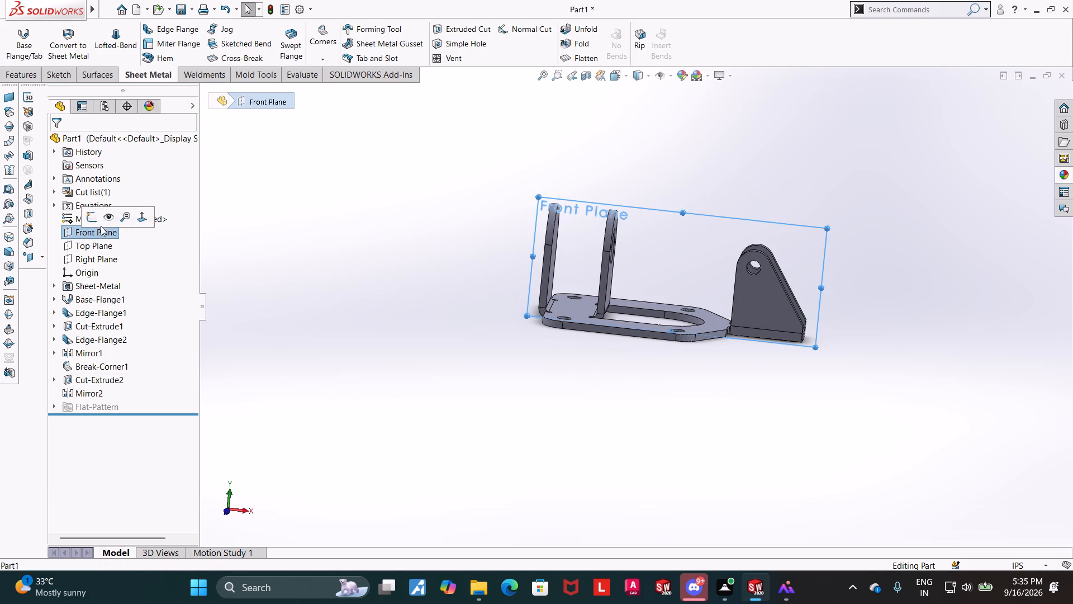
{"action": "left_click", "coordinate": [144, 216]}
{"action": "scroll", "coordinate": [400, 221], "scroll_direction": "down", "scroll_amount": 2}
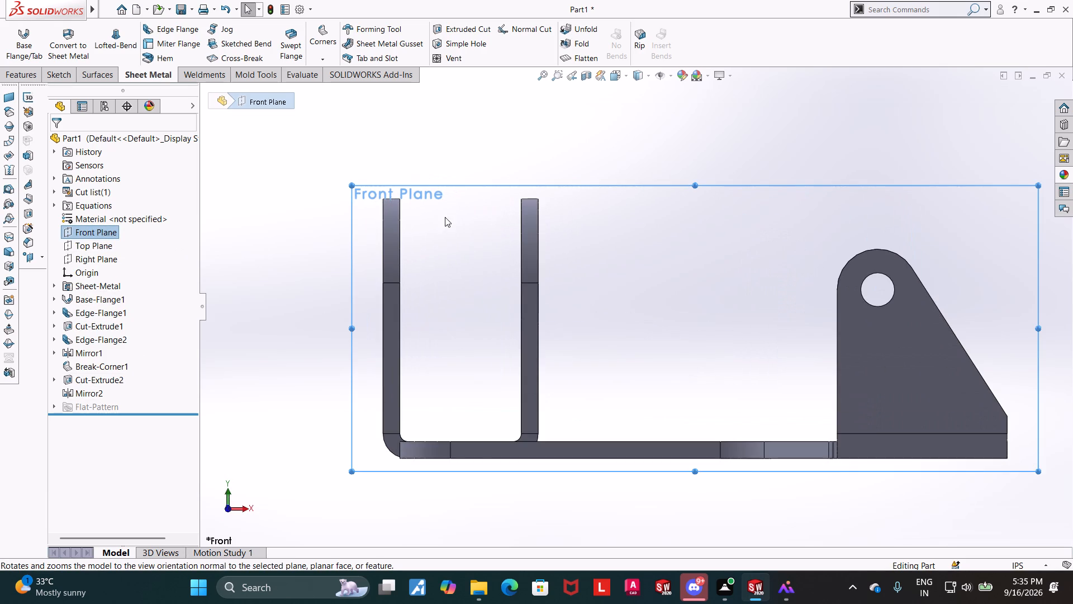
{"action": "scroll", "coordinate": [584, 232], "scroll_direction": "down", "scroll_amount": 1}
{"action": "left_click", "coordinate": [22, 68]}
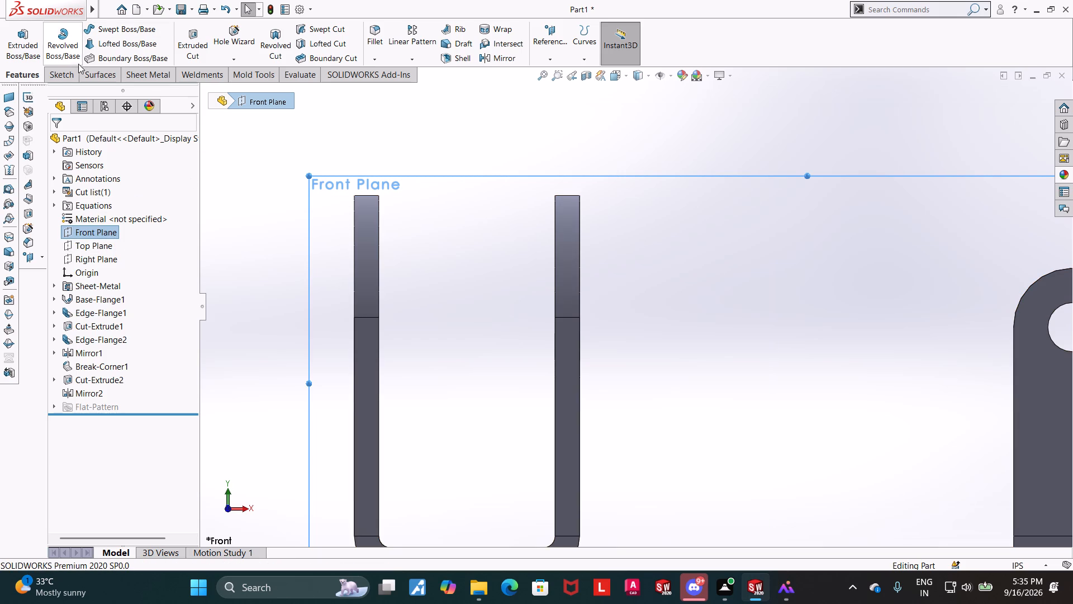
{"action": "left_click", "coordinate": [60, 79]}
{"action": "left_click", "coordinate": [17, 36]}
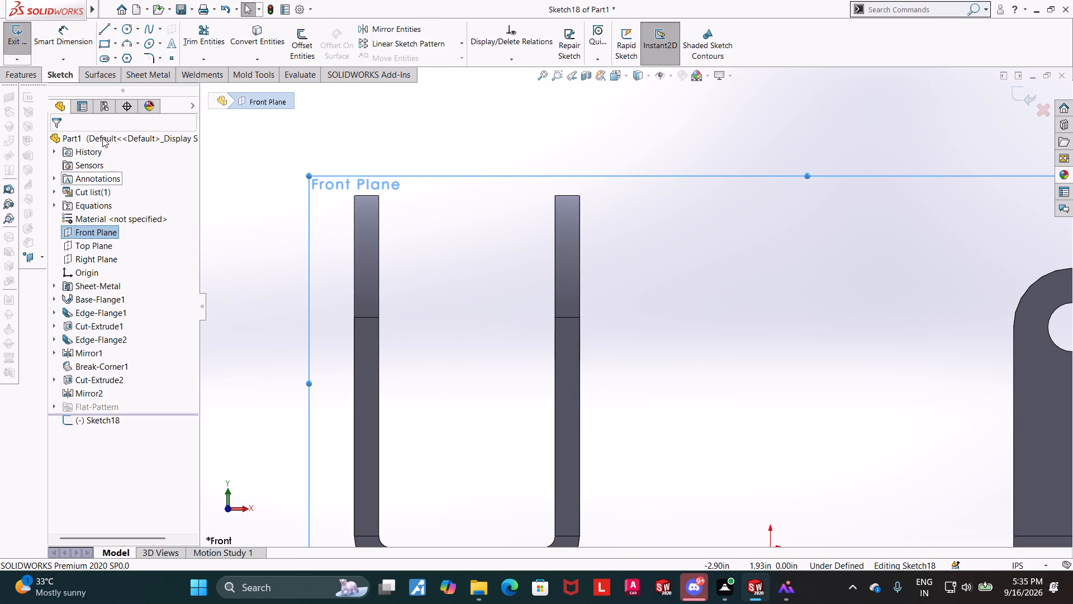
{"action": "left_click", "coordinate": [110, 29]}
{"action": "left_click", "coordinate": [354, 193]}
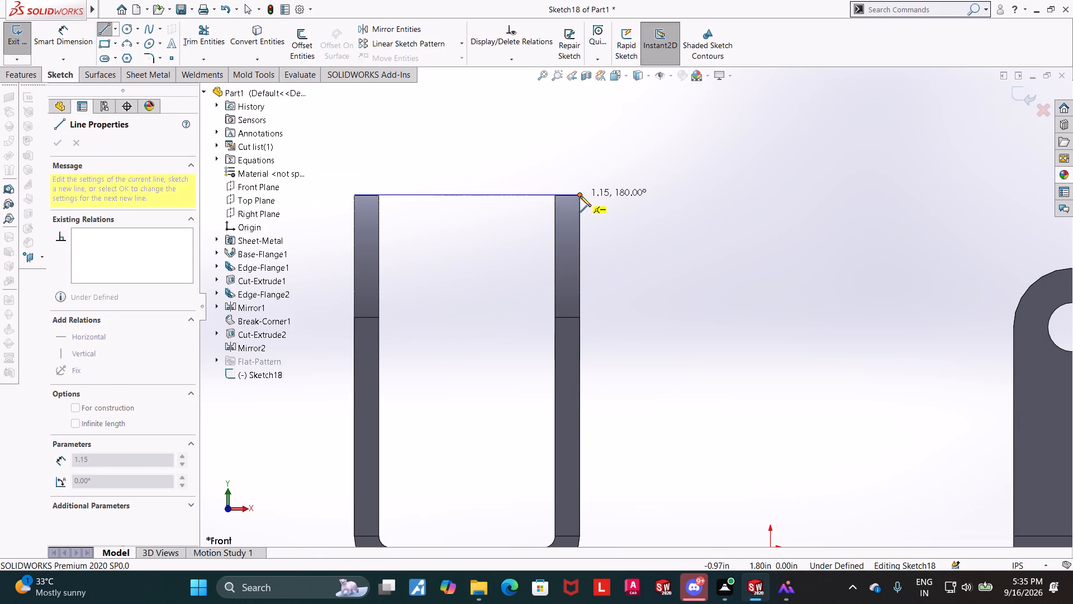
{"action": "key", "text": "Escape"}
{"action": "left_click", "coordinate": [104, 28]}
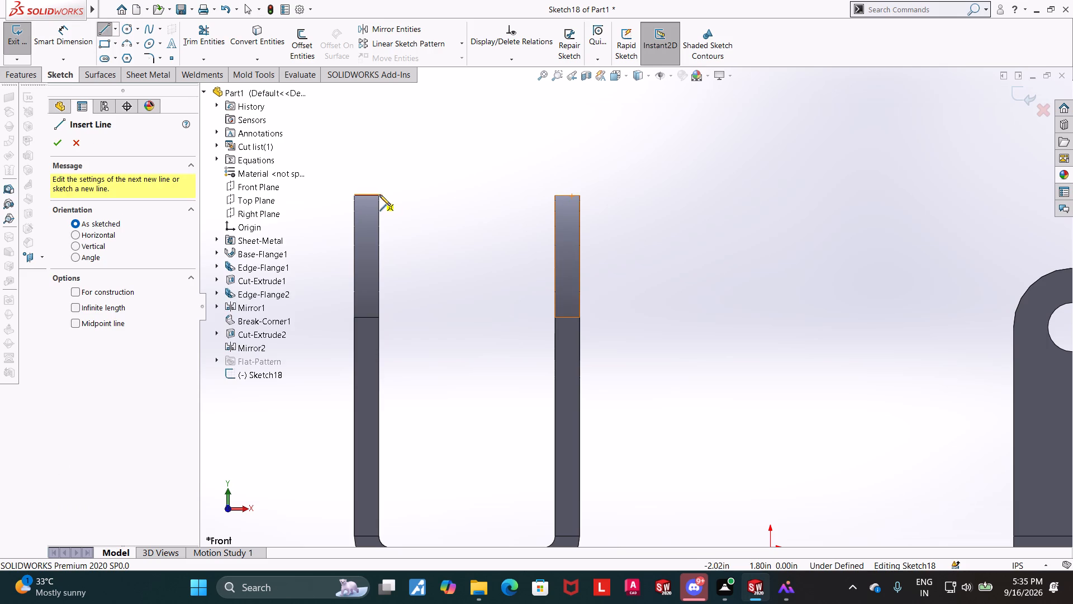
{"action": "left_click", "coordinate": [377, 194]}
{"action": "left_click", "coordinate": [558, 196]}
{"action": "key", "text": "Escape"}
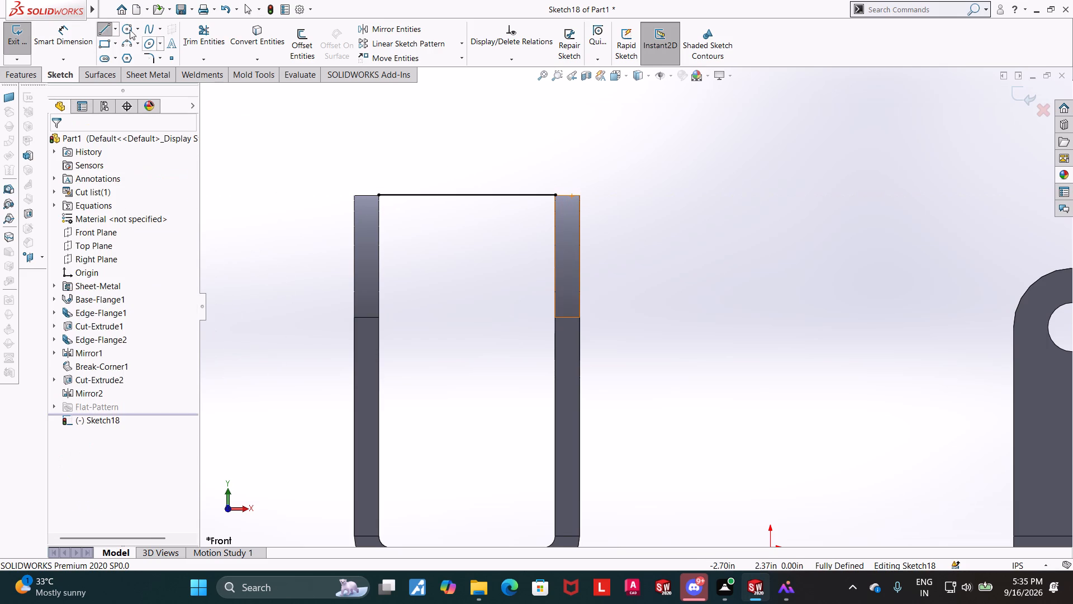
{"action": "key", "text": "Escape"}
Check the gap between the two round-topped flanges with a trial dimension on the line, and discard the dimension.
{"action": "left_click", "coordinate": [47, 35]}
{"action": "left_click", "coordinate": [506, 193]}
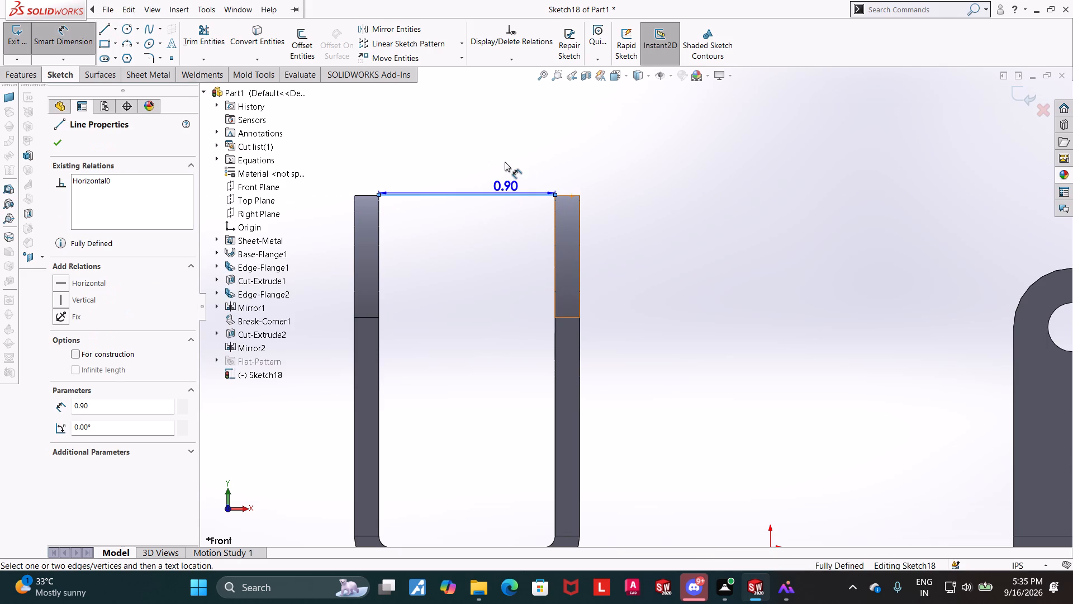
{"action": "left_click", "coordinate": [505, 162]}
{"action": "left_click", "coordinate": [207, 7]}
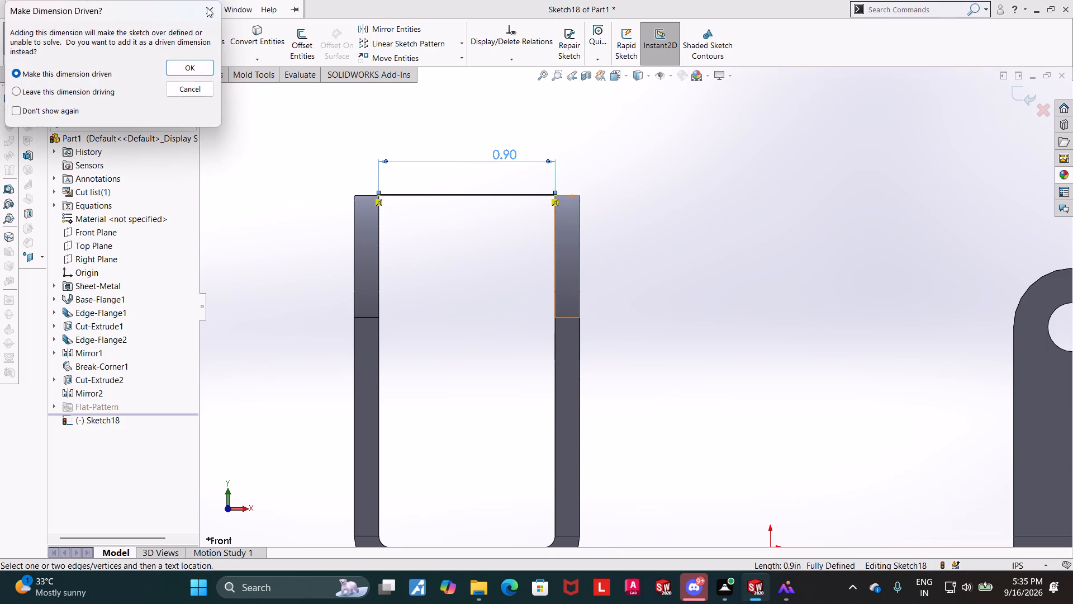
{"action": "key", "text": "Escape"}
{"action": "key", "text": "Escape"}
{"action": "key", "text": "Escape"}
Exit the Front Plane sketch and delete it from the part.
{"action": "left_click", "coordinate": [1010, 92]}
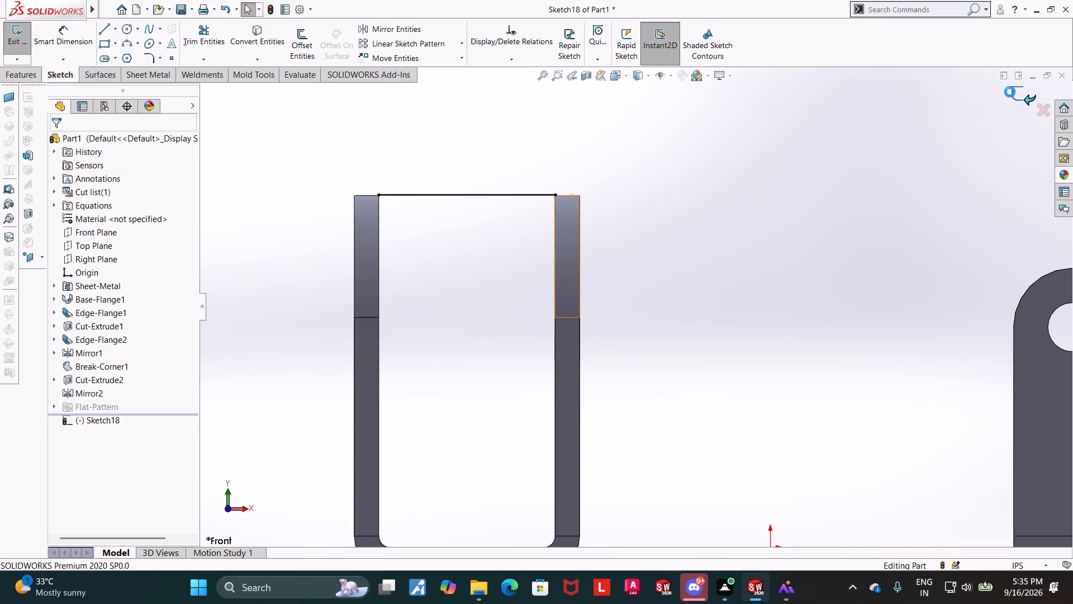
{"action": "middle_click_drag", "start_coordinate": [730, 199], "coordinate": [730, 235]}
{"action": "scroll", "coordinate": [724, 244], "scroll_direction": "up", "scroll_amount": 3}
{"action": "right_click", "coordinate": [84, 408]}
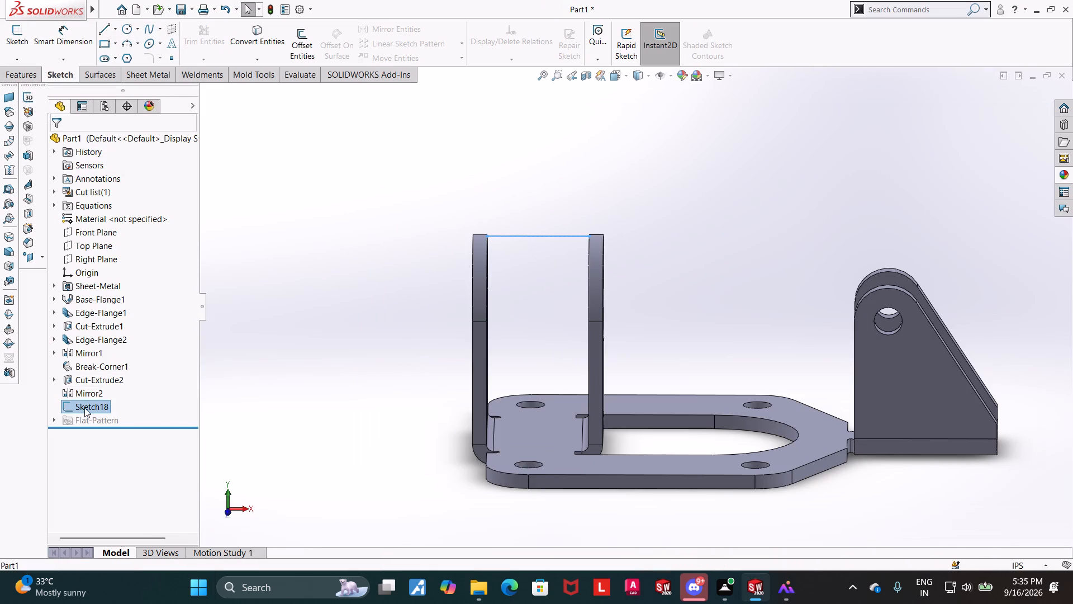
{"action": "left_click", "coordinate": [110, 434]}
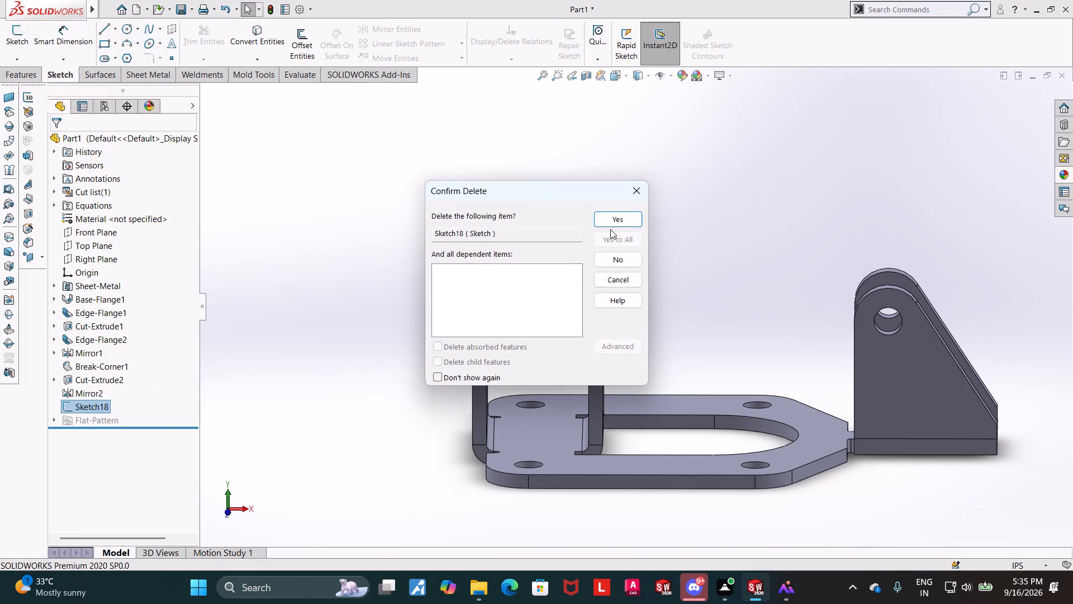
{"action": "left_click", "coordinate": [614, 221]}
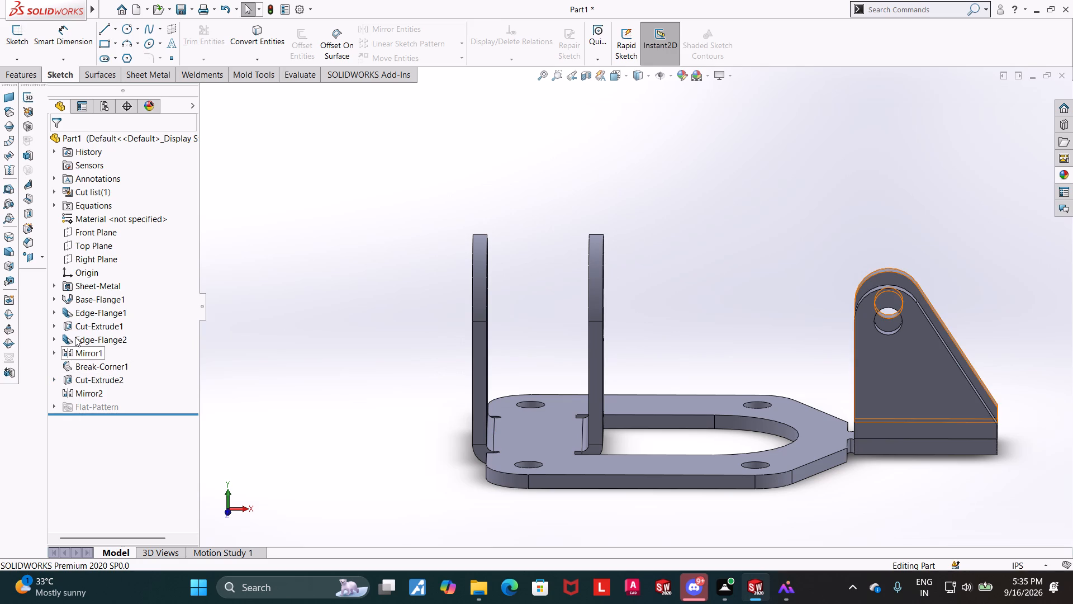
Edit the Edge-Flange1 feature of the two round-topped flanges and set its flange position to Material Inside.
{"action": "left_click", "coordinate": [78, 315]}
{"action": "left_click", "coordinate": [89, 291]}
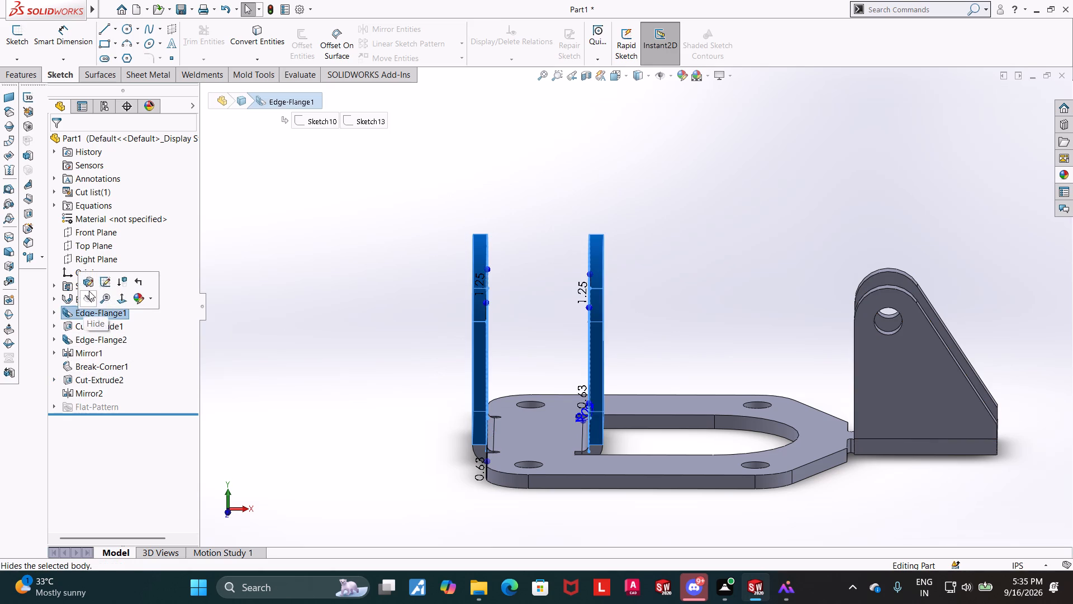
{"action": "left_click", "coordinate": [111, 311]}
{"action": "left_click", "coordinate": [121, 295]}
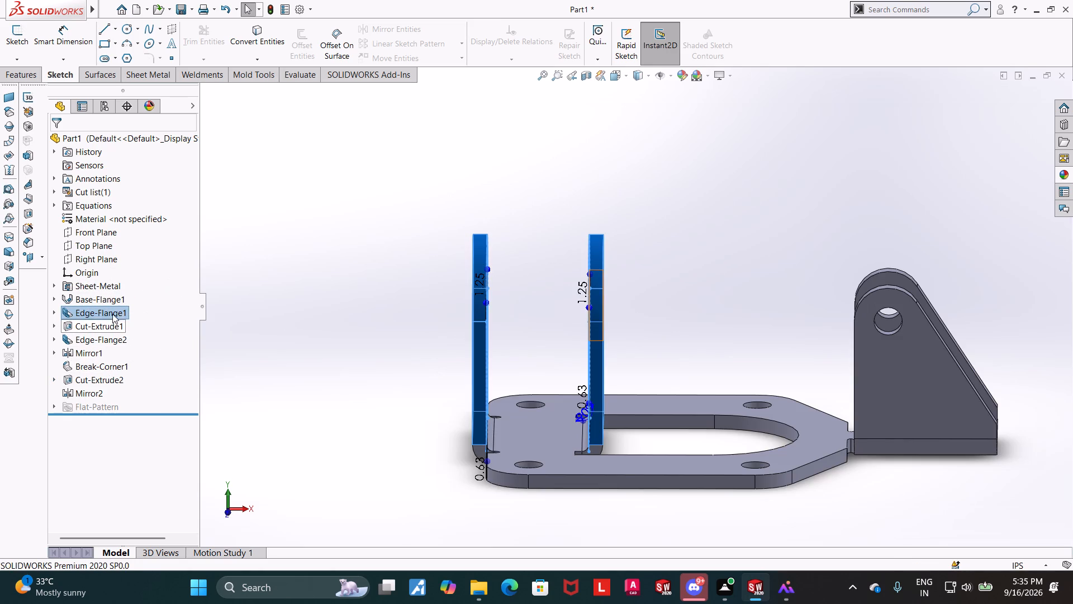
{"action": "left_click", "coordinate": [274, 293]}
{"action": "left_click", "coordinate": [106, 312]}
{"action": "left_click", "coordinate": [112, 281]}
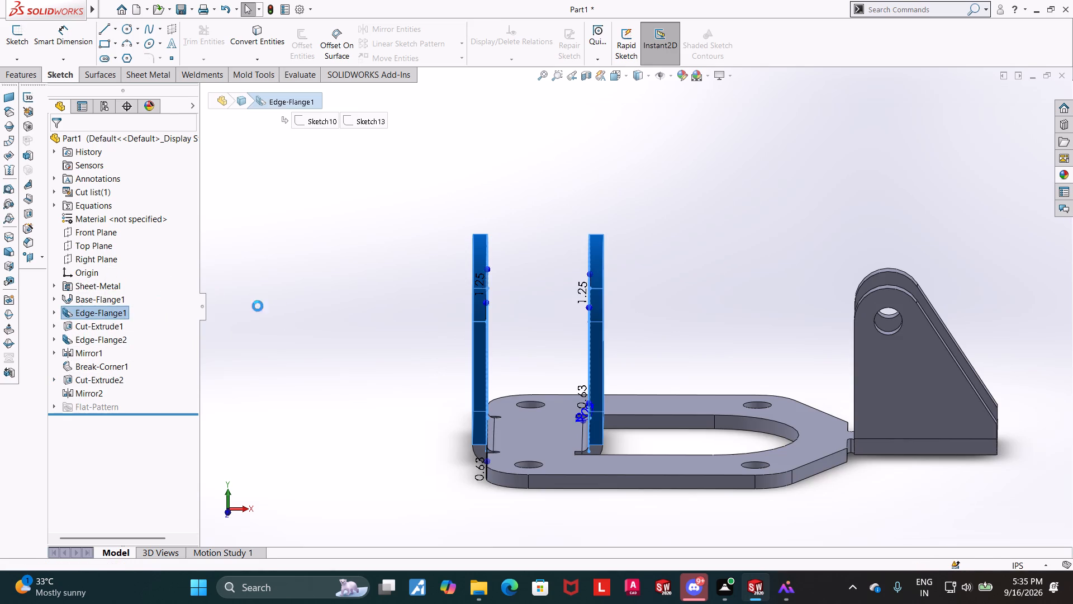
{"action": "middle_click_drag", "start_coordinate": [304, 316], "coordinate": [306, 325]}
{"action": "scroll", "coordinate": [472, 364], "scroll_direction": "down", "scroll_amount": 2}
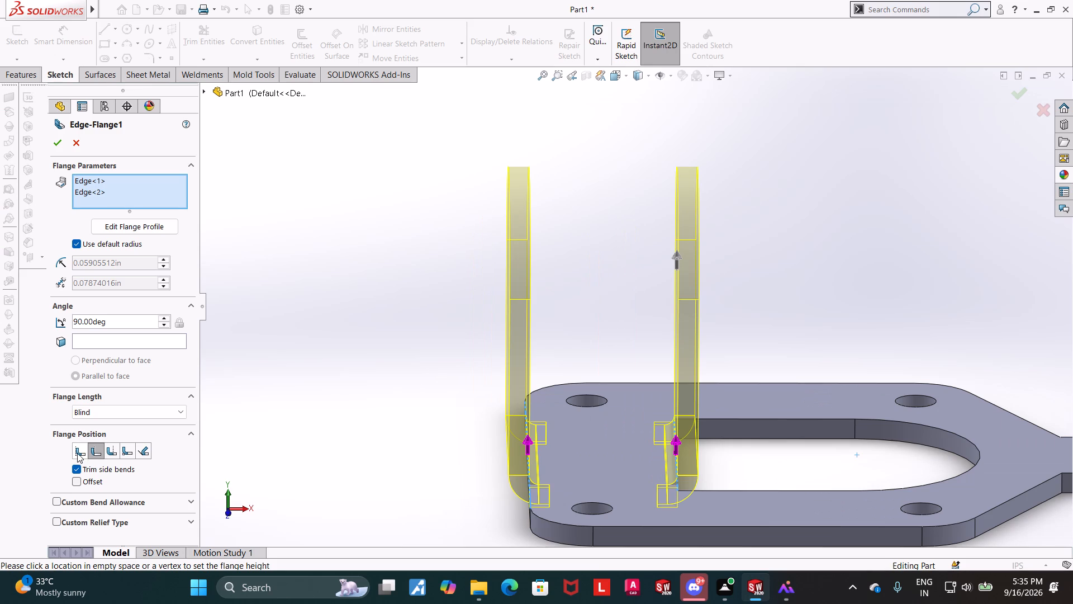
{"action": "left_click", "coordinate": [76, 449]}
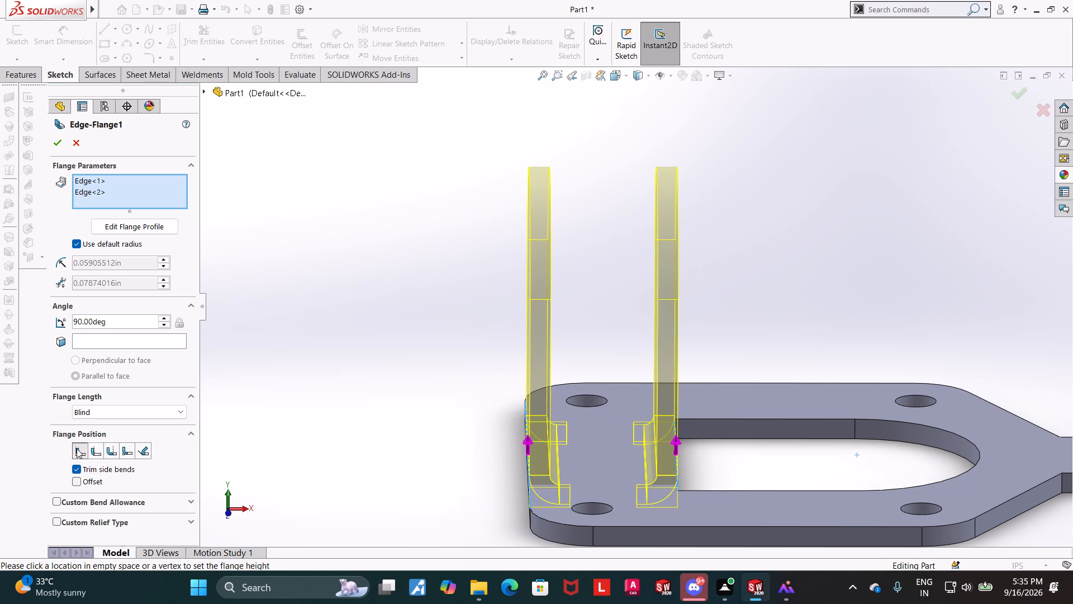
{"action": "left_click", "coordinate": [60, 146]}
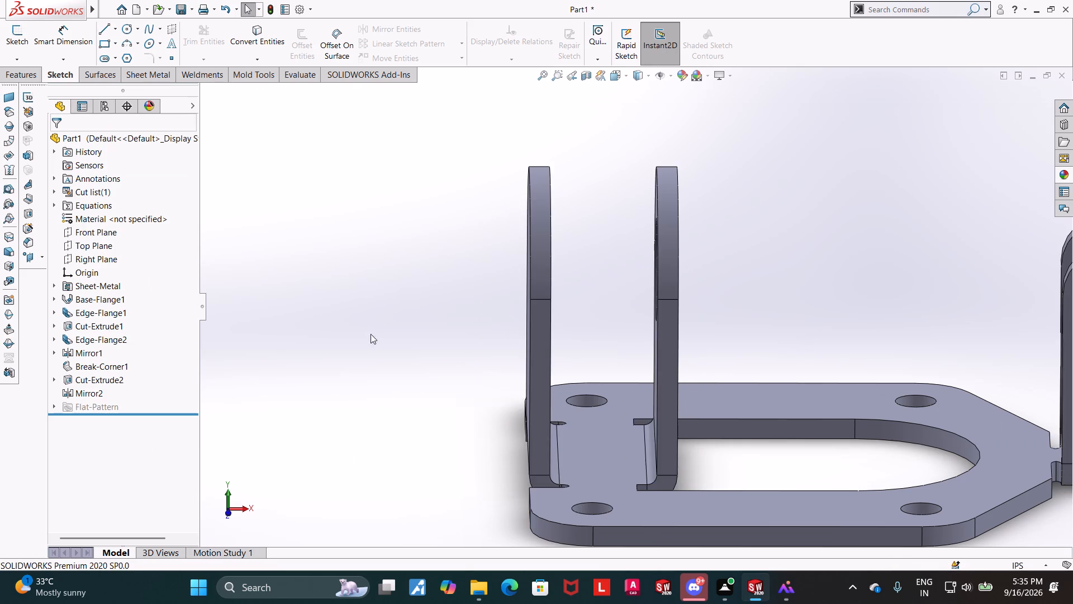
Examine the two round-topped flanges and their bend reliefs from oblique and top views.
{"action": "middle_click_drag", "start_coordinate": [369, 348], "coordinate": [375, 406]}
{"action": "left_click", "coordinate": [363, 420]}
{"action": "middle_click_drag", "start_coordinate": [346, 419], "coordinate": [350, 435]}
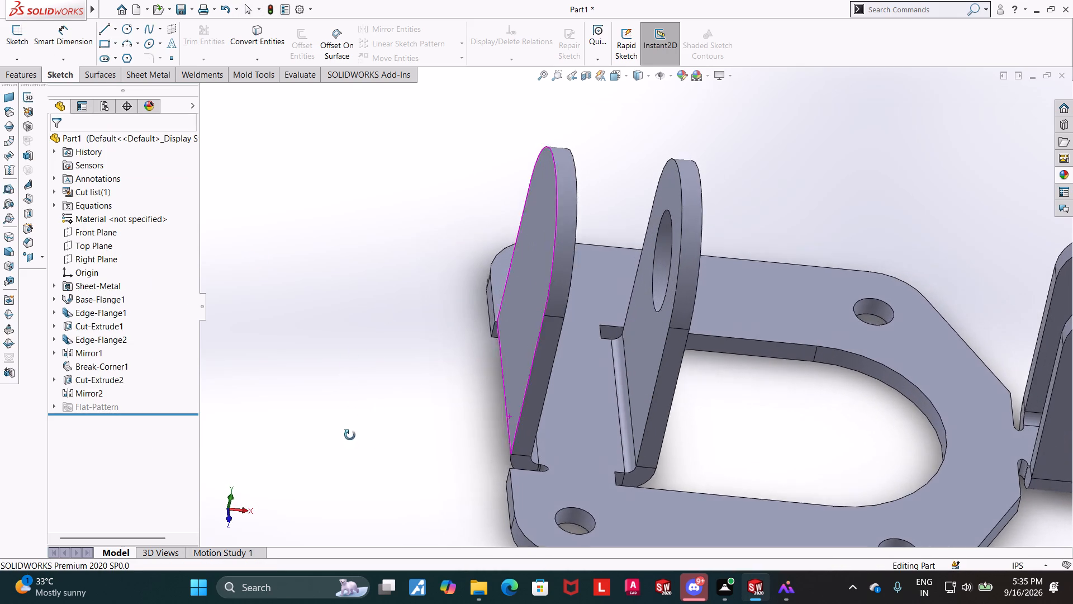
{"action": "middle_click_drag", "start_coordinate": [350, 435], "coordinate": [340, 489]}
{"action": "middle_click_drag", "start_coordinate": [327, 440], "coordinate": [347, 443]}
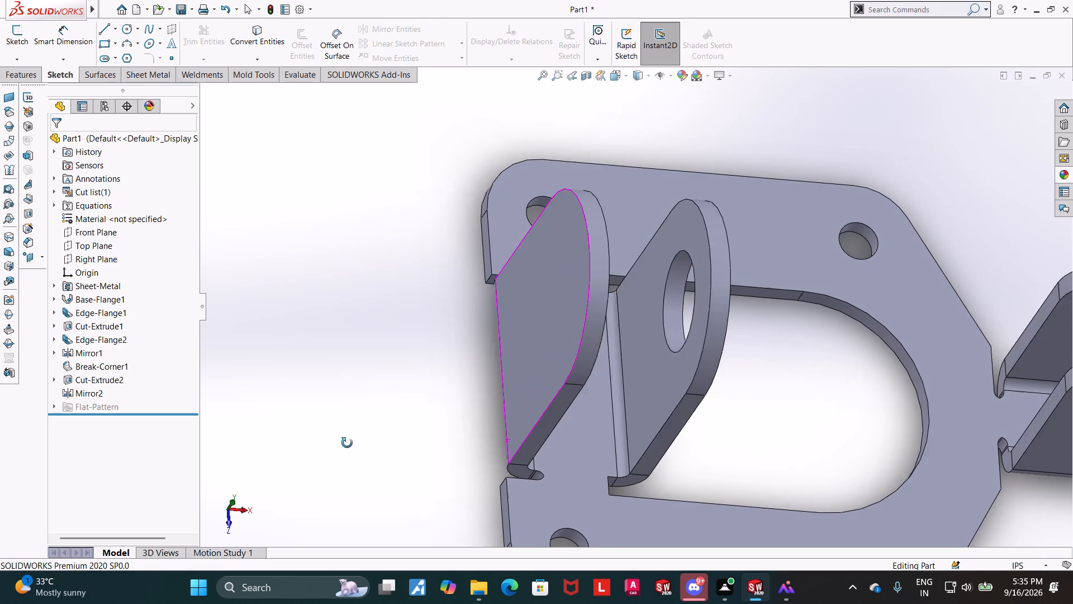
{"action": "middle_click_drag", "start_coordinate": [347, 443], "coordinate": [350, 451]}
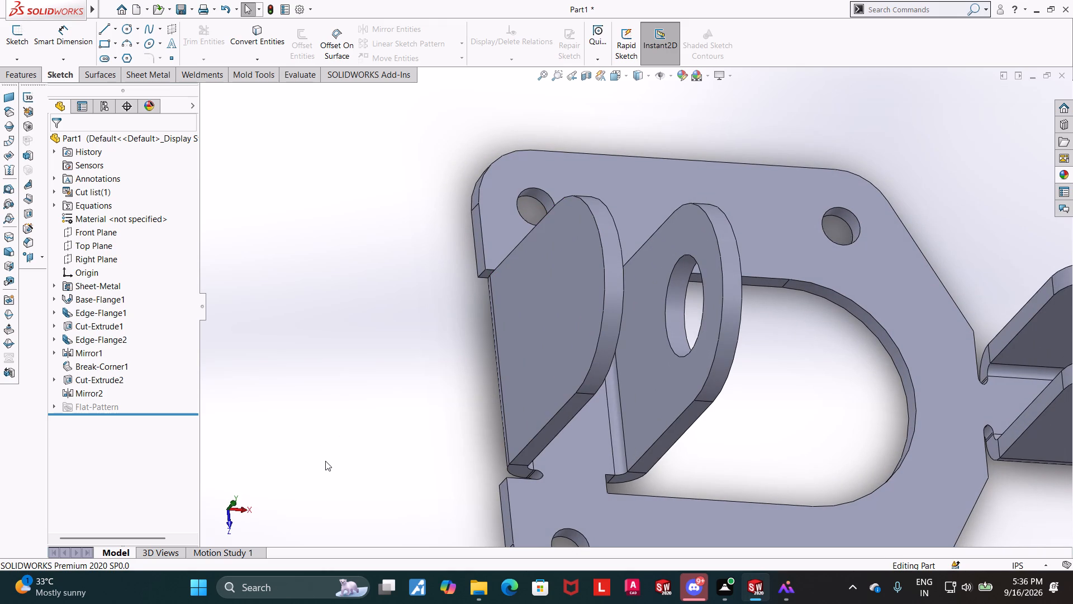
{"action": "scroll", "coordinate": [325, 461], "scroll_direction": "up", "scroll_amount": 2}
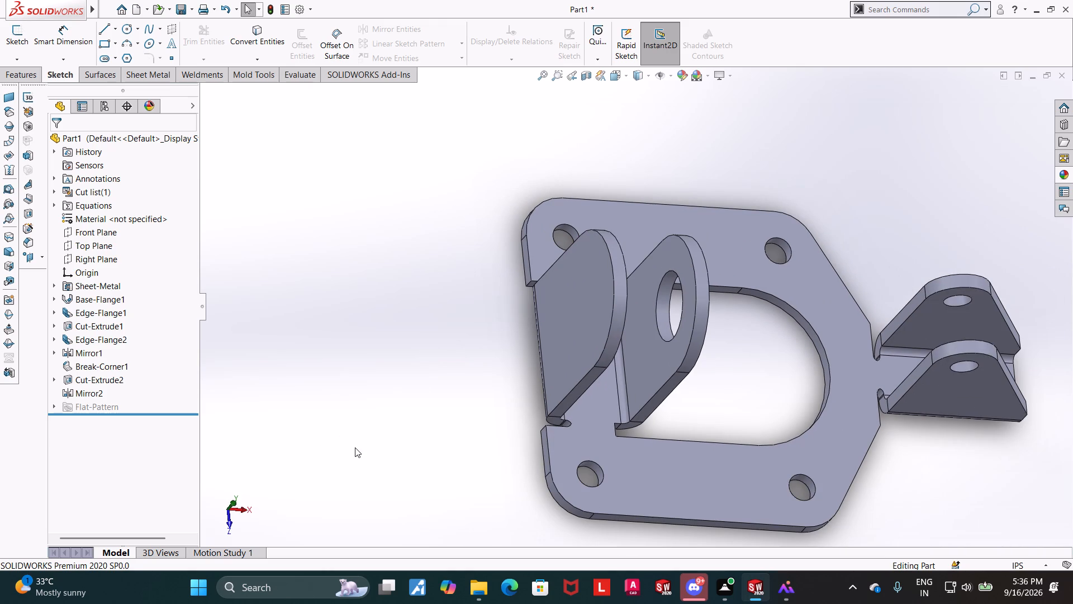
{"action": "middle_click_drag", "start_coordinate": [357, 460], "coordinate": [325, 509]}
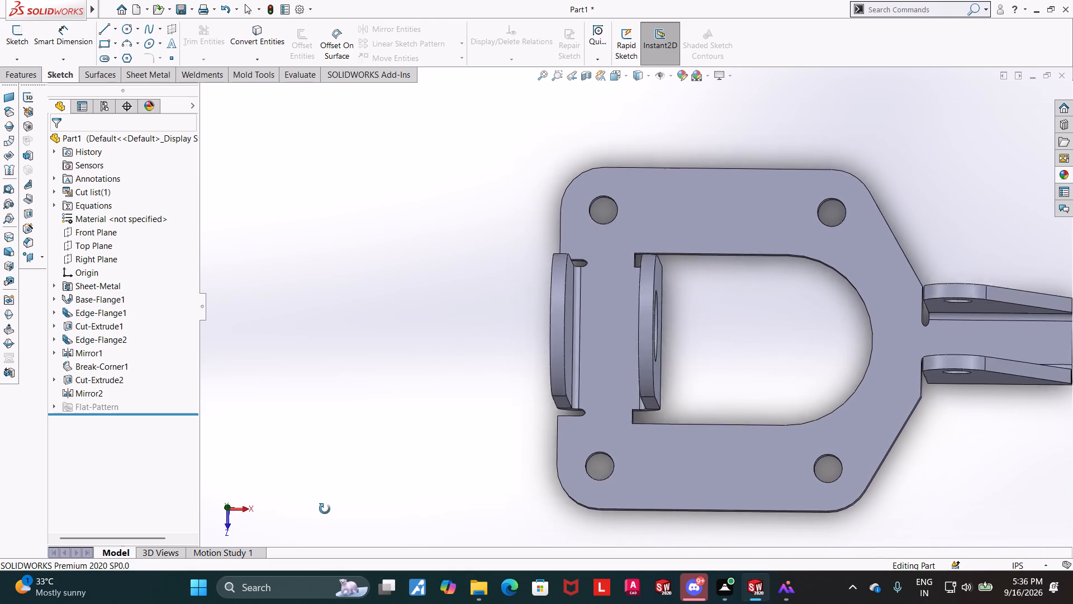
{"action": "middle_click_drag", "start_coordinate": [325, 509], "coordinate": [328, 522]}
{"action": "middle_click", "coordinate": [334, 487]}
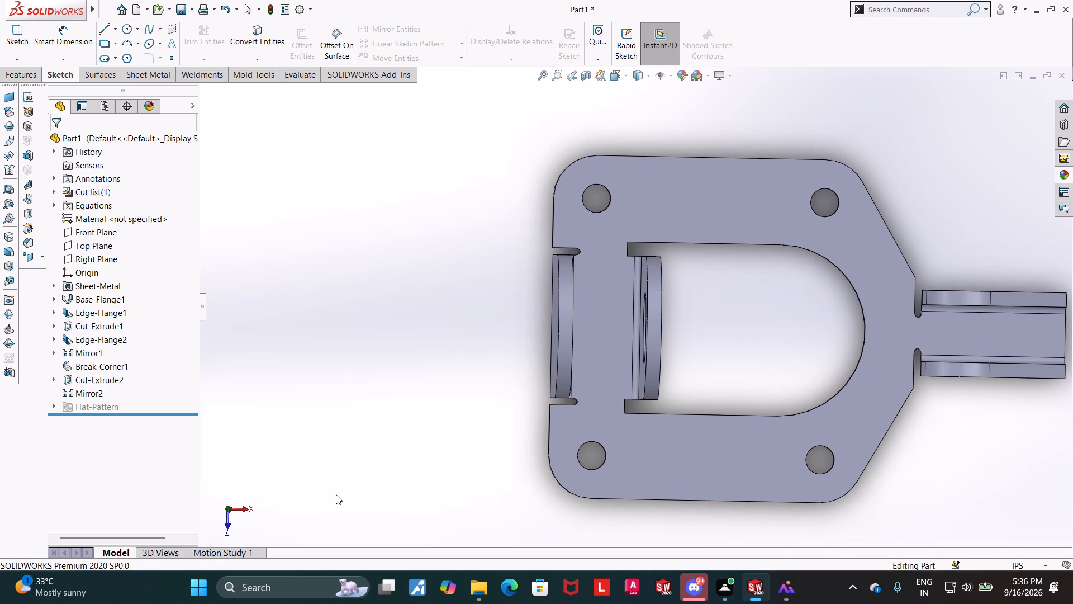
{"action": "middle_click", "coordinate": [335, 490]}
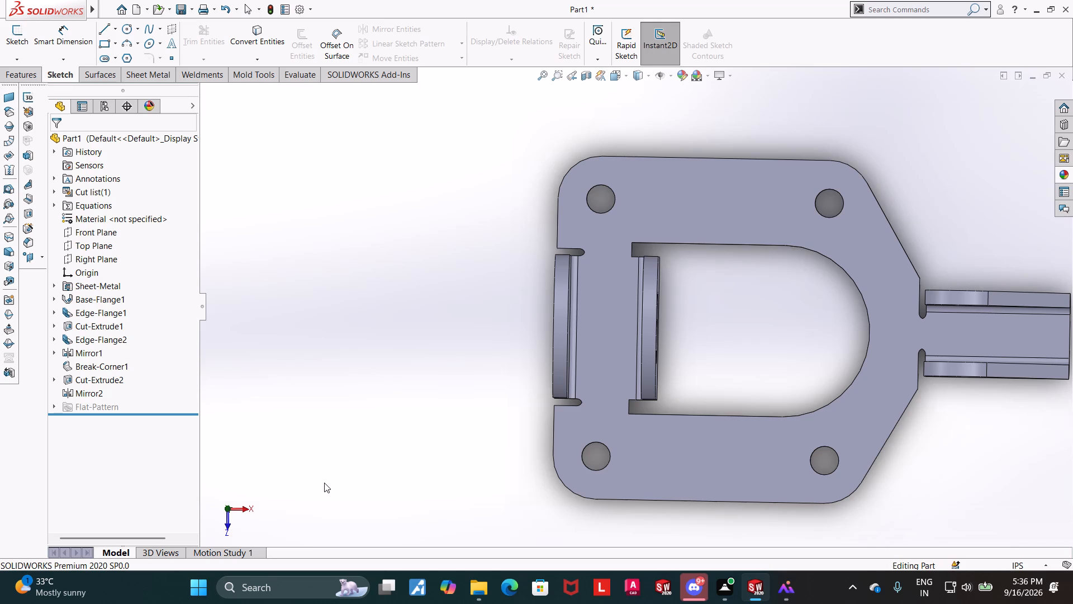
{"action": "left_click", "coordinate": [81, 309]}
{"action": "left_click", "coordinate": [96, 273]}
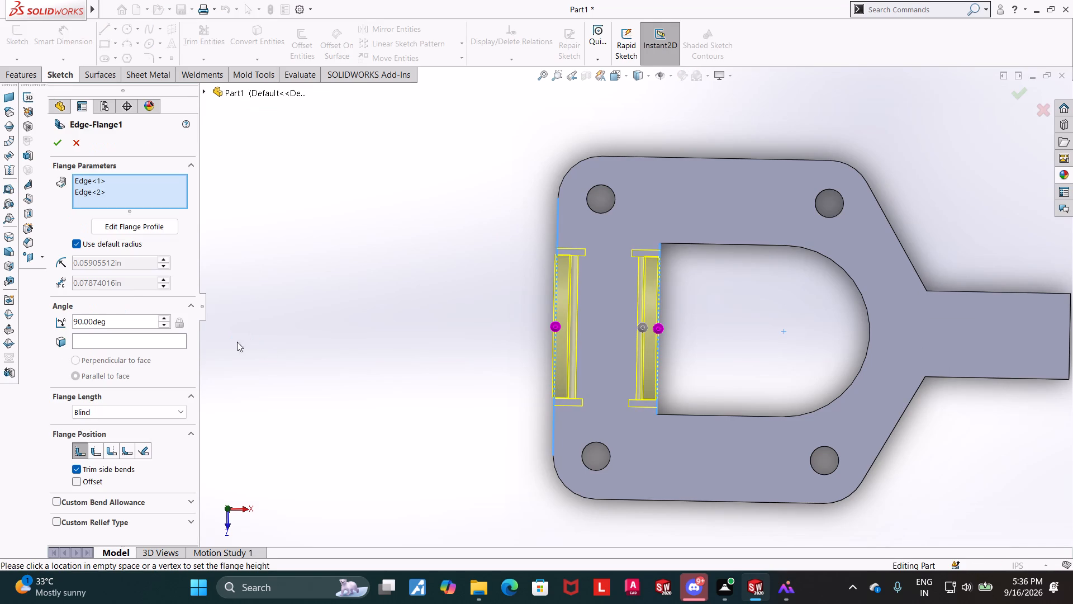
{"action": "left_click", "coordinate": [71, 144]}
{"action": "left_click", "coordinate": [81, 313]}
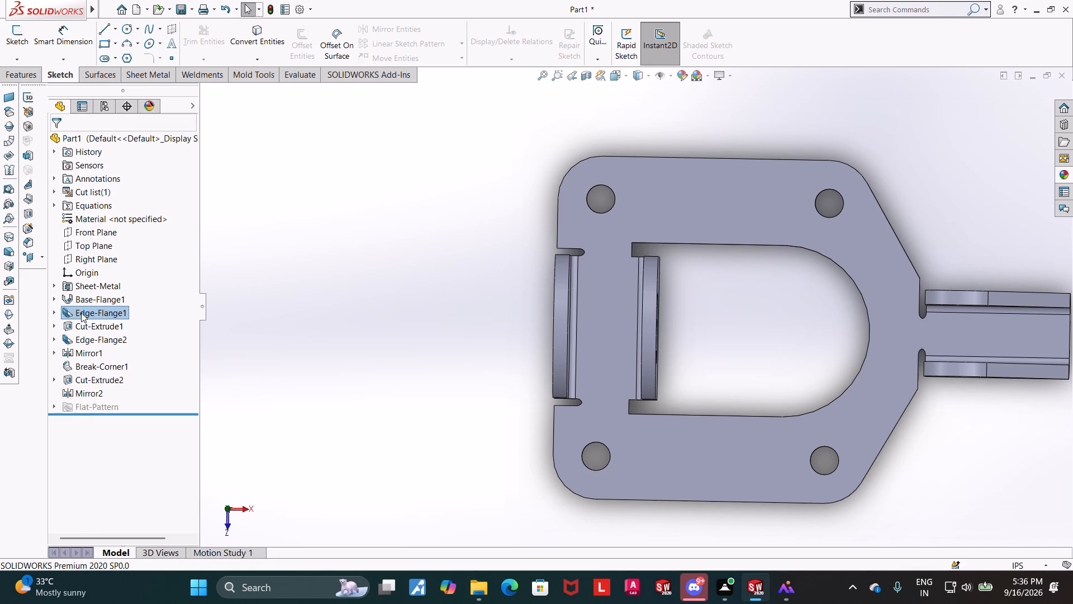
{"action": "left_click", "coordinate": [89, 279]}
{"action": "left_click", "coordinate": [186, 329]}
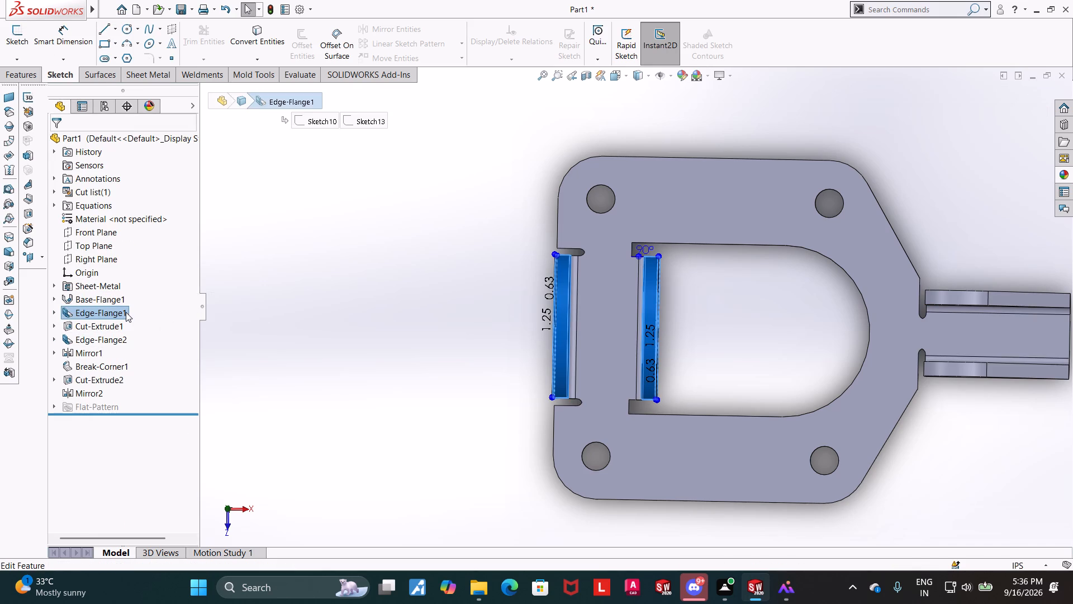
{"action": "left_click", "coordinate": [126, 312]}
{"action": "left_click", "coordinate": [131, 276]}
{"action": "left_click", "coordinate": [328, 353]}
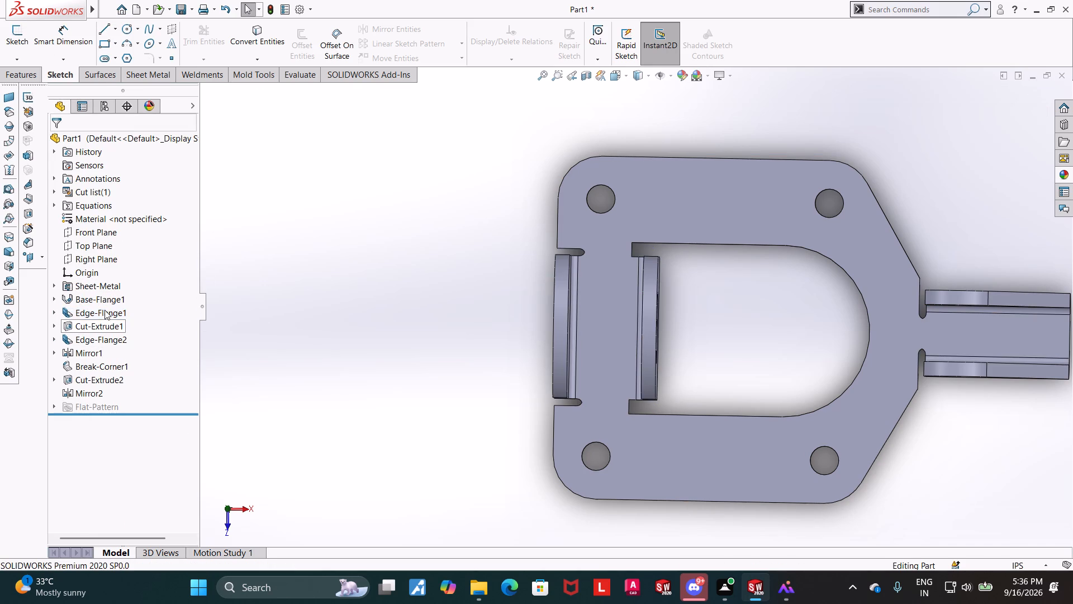
Edit the Edge-Flange1 feature of the two round-topped flanges and set its flange position to Material Outside.
{"action": "left_click", "coordinate": [105, 309]}
{"action": "left_click", "coordinate": [112, 285]}
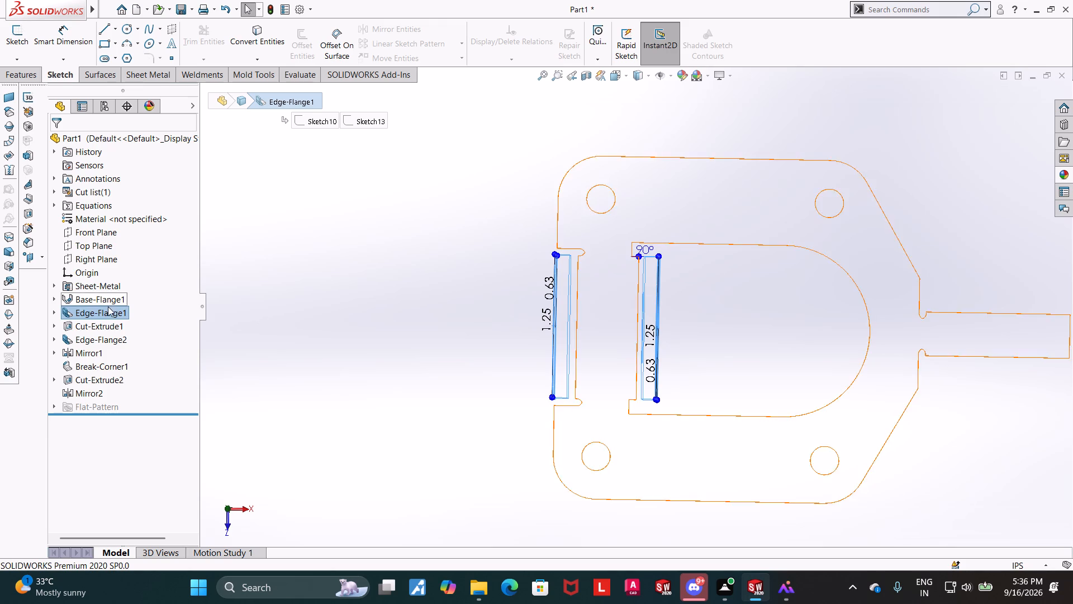
{"action": "left_click", "coordinate": [108, 306]}
{"action": "left_click", "coordinate": [115, 289]}
{"action": "left_click", "coordinate": [107, 318]}
{"action": "left_click", "coordinate": [116, 286]}
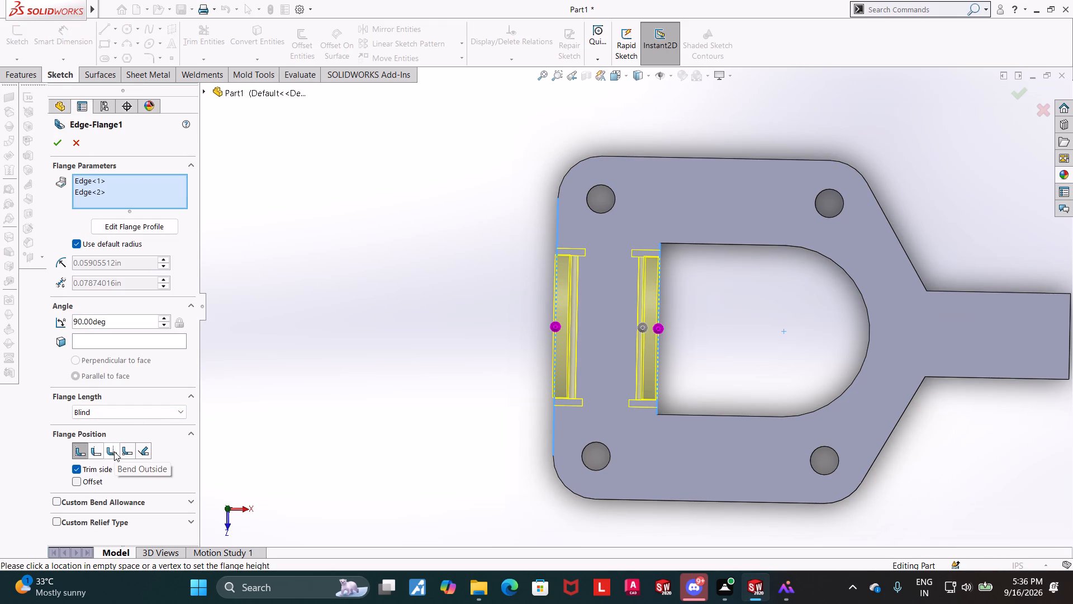
{"action": "left_click", "coordinate": [93, 452]}
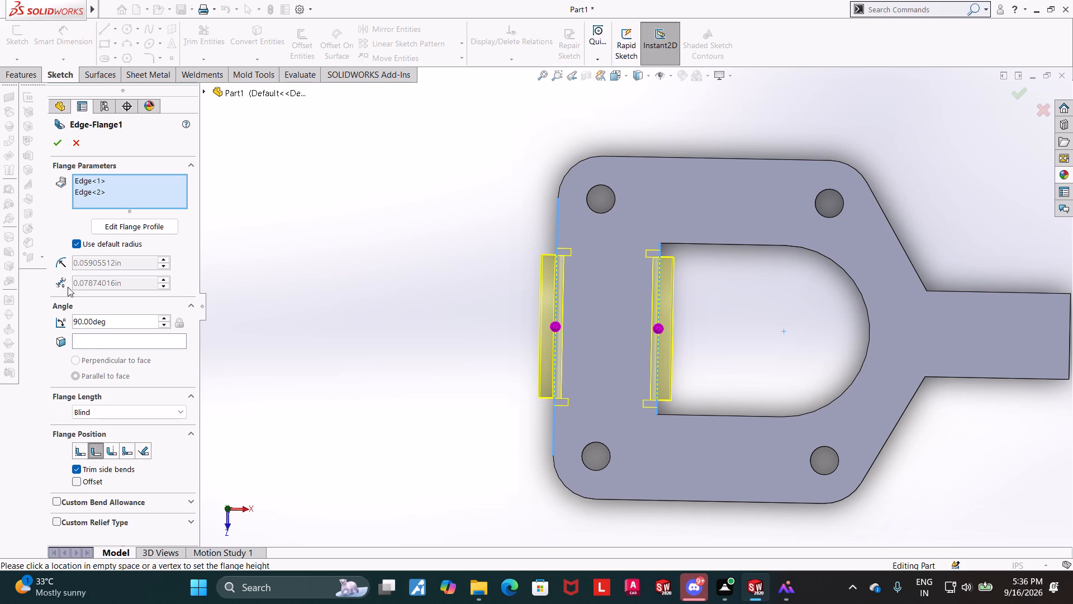
{"action": "left_click", "coordinate": [54, 148]}
{"action": "left_click", "coordinate": [382, 374]}
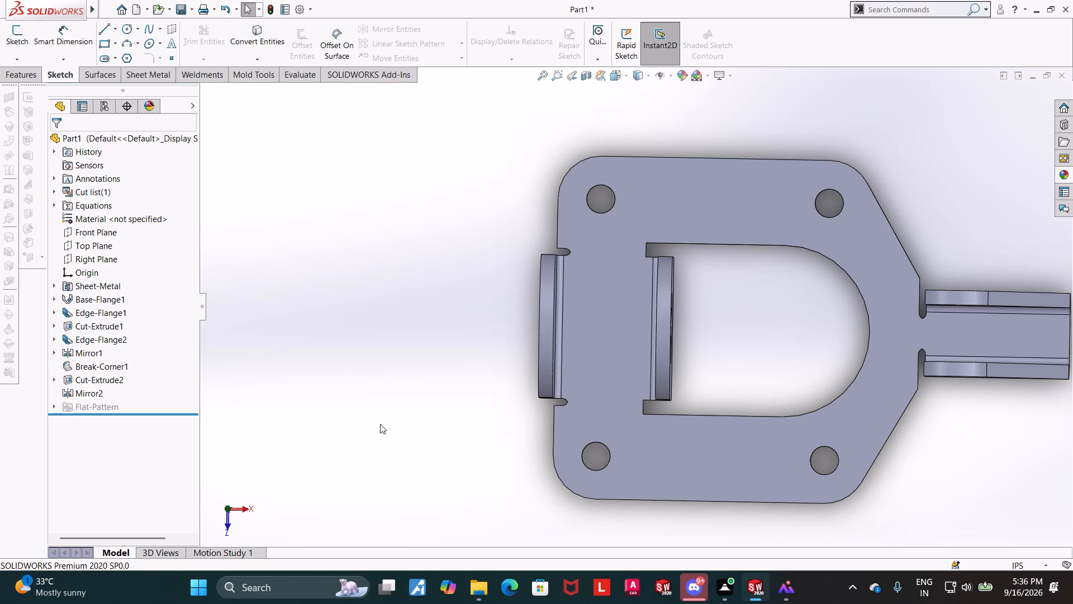
Compare the bracket with the Sheet Metal Base drawing and the labelled assembly picture in the WPS image viewer, and return to SOLIDWORKS.
{"action": "scroll", "coordinate": [380, 424], "scroll_direction": "up", "scroll_amount": 2}
{"action": "scroll", "coordinate": [619, 482], "scroll_direction": "down", "scroll_amount": 2}
{"action": "middle_click_drag", "start_coordinate": [666, 478], "coordinate": [664, 441]}
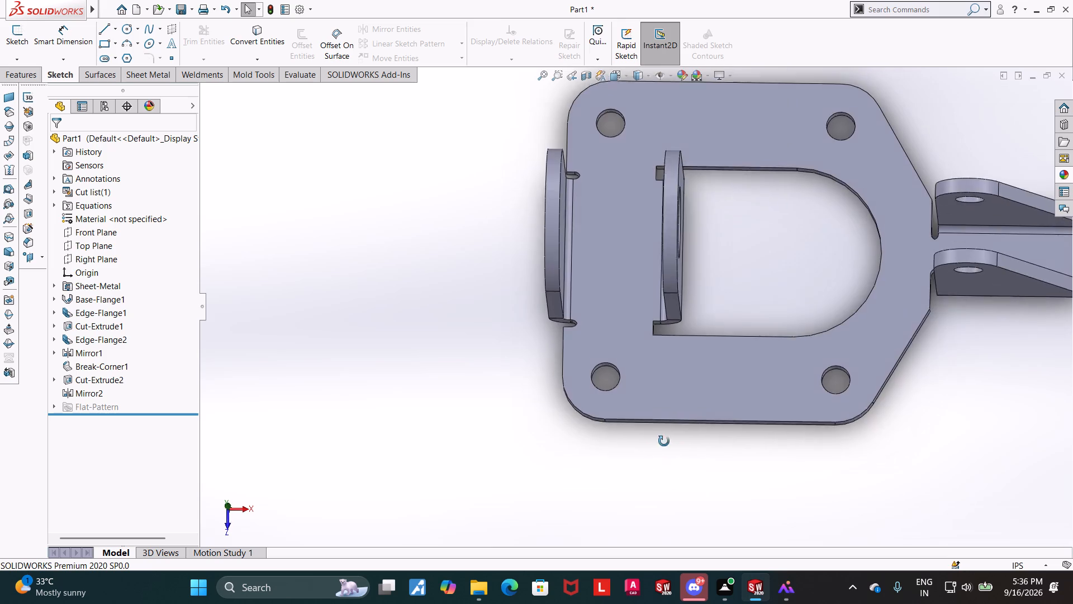
{"action": "middle_click_drag", "start_coordinate": [664, 441], "coordinate": [668, 358]}
{"action": "scroll", "coordinate": [752, 284], "scroll_direction": "up", "scroll_amount": 3}
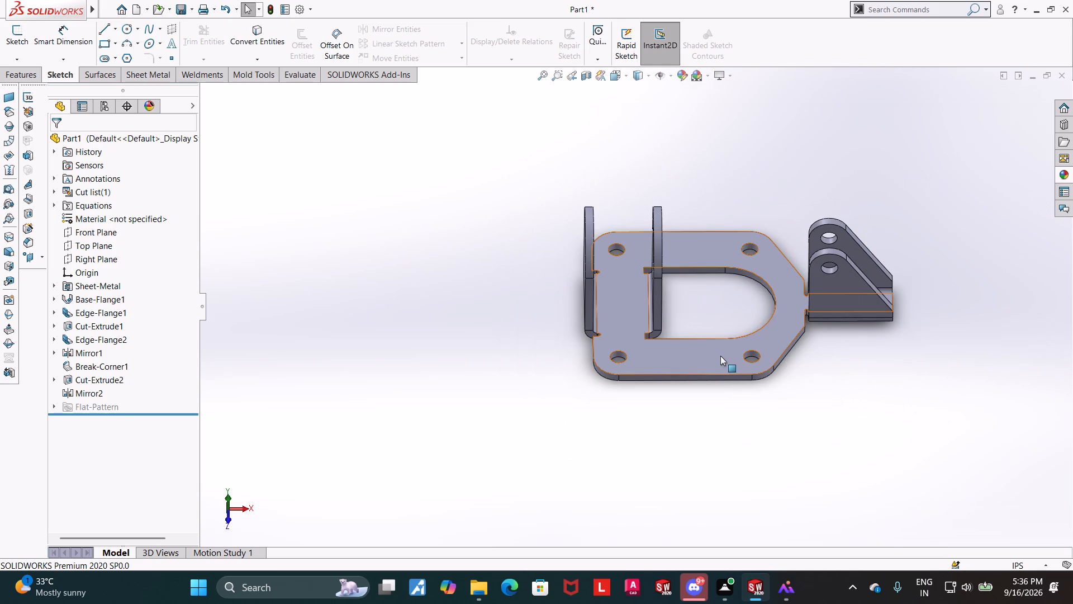
{"action": "left_click", "coordinate": [785, 588]}
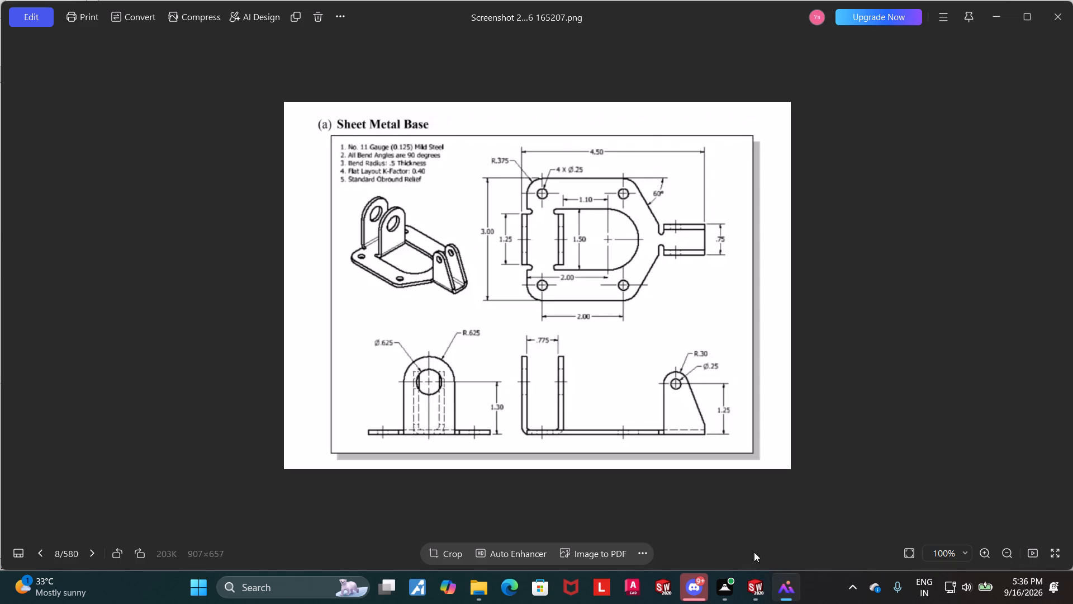
{"action": "left_click", "coordinate": [1052, 285]}
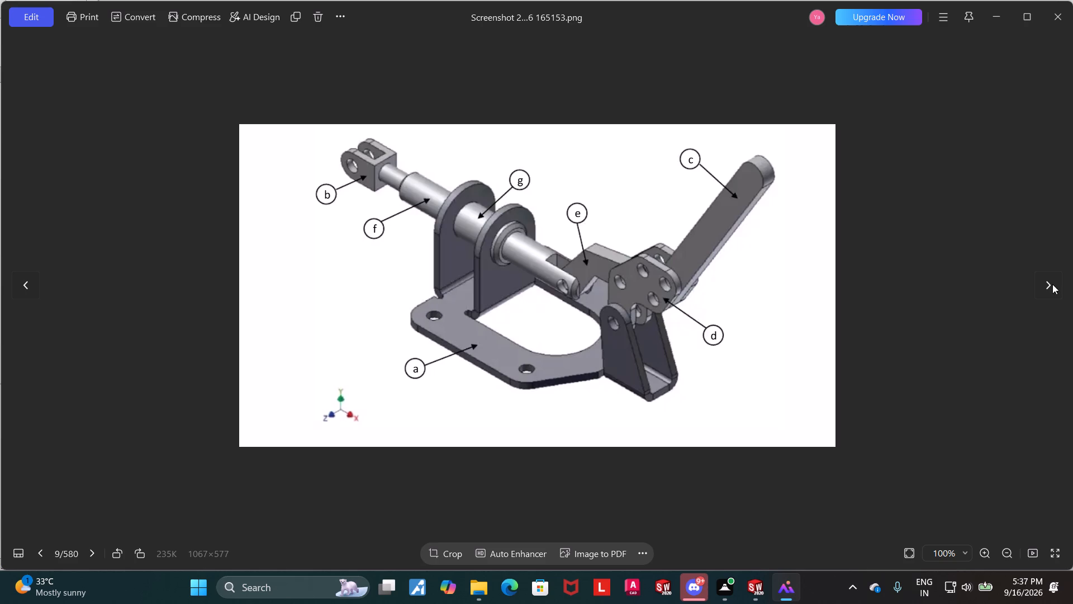
{"action": "double_click", "coordinate": [1052, 284]}
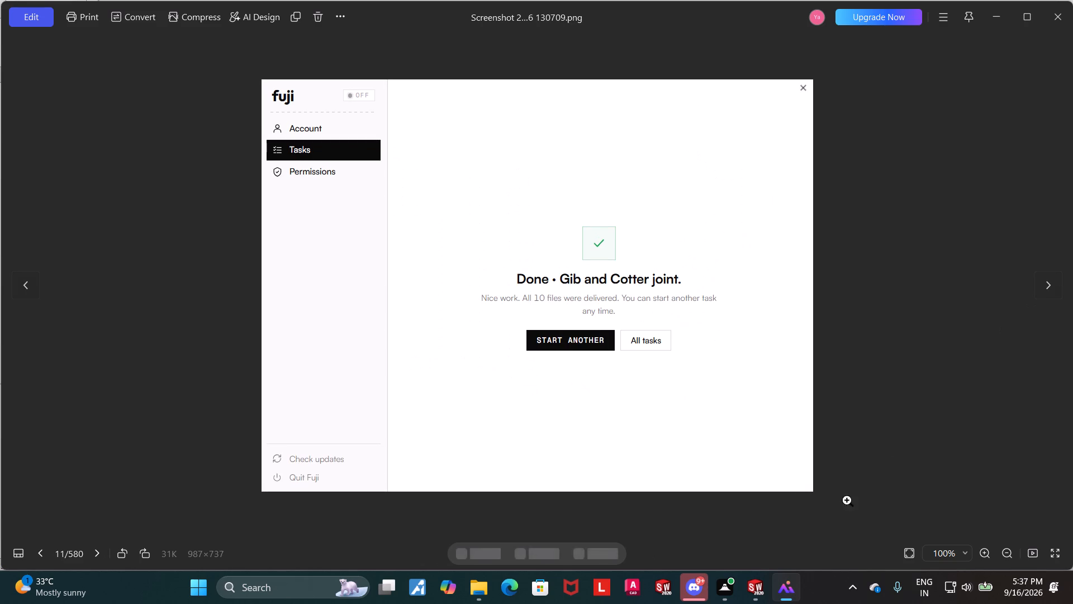
{"action": "double_click", "coordinate": [26, 285]}
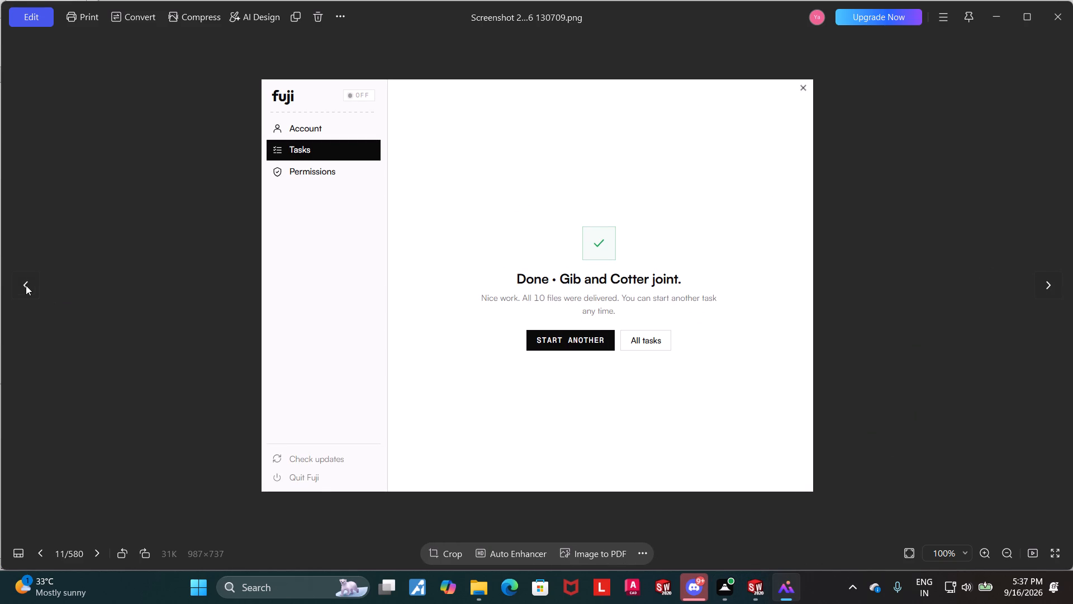
{"action": "left_click", "coordinate": [757, 588]}
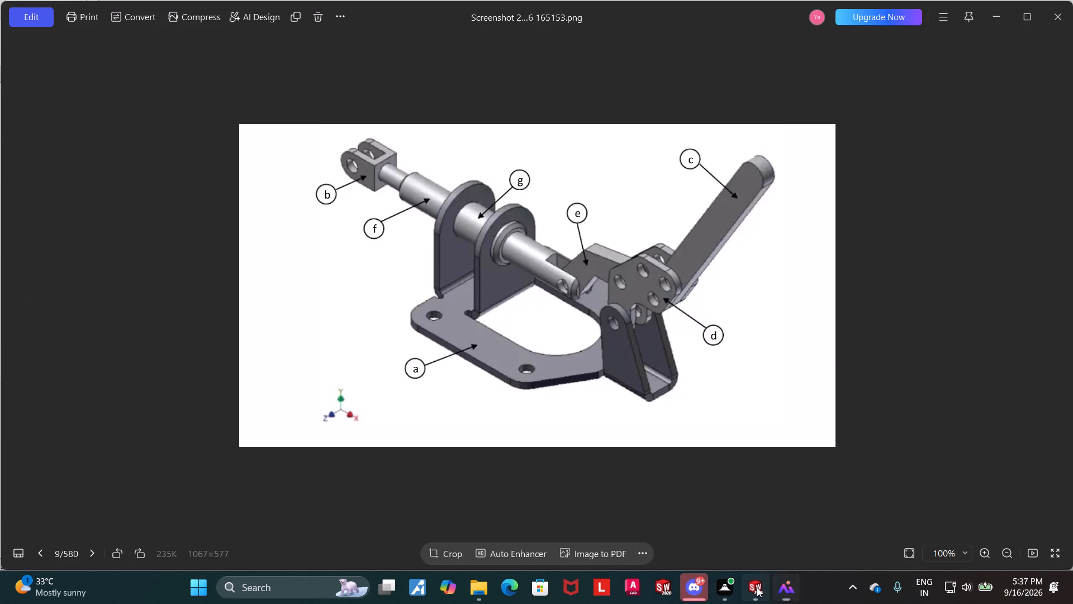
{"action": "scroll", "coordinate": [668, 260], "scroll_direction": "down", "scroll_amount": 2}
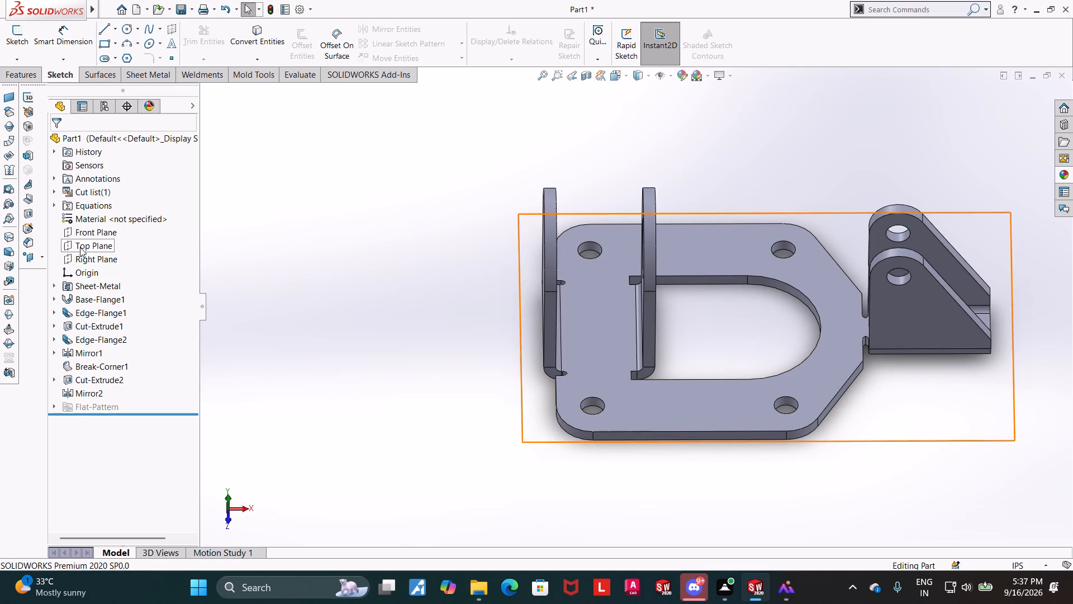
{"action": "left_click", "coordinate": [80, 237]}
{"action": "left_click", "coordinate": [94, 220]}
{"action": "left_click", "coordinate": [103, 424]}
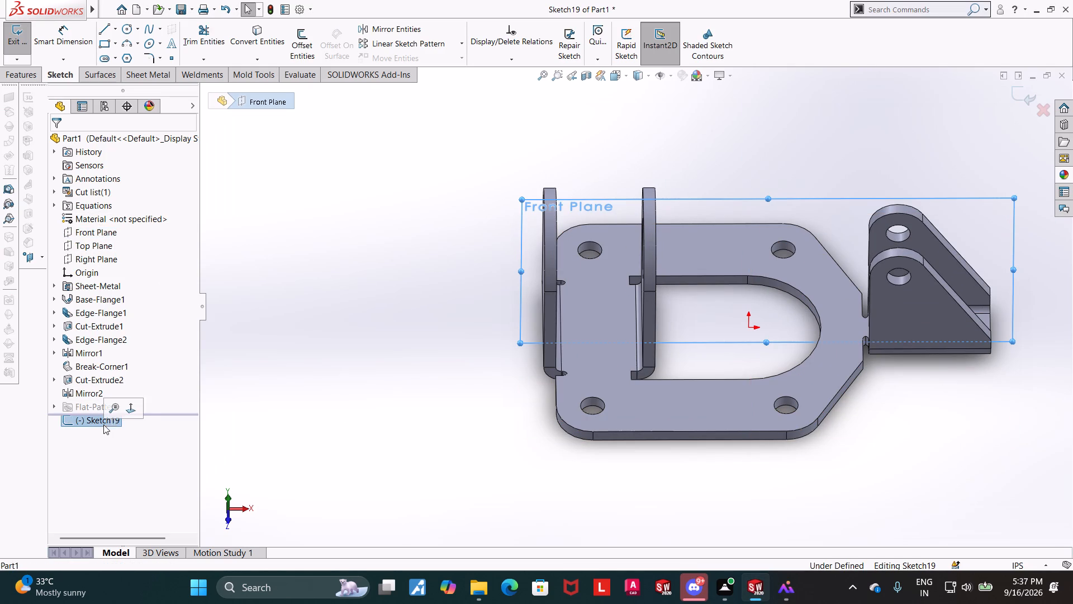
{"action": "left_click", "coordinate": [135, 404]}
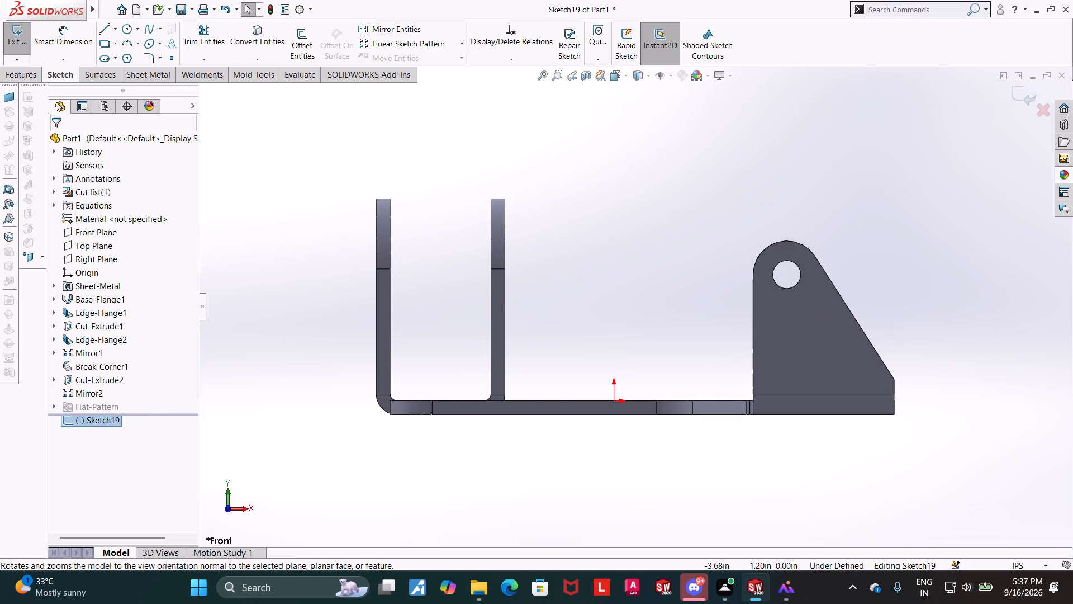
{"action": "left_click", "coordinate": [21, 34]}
Examine the repositioned round-topped flanges and their bend reliefs from front, oblique and top views.
{"action": "middle_click_drag", "start_coordinate": [286, 222], "coordinate": [286, 251]}
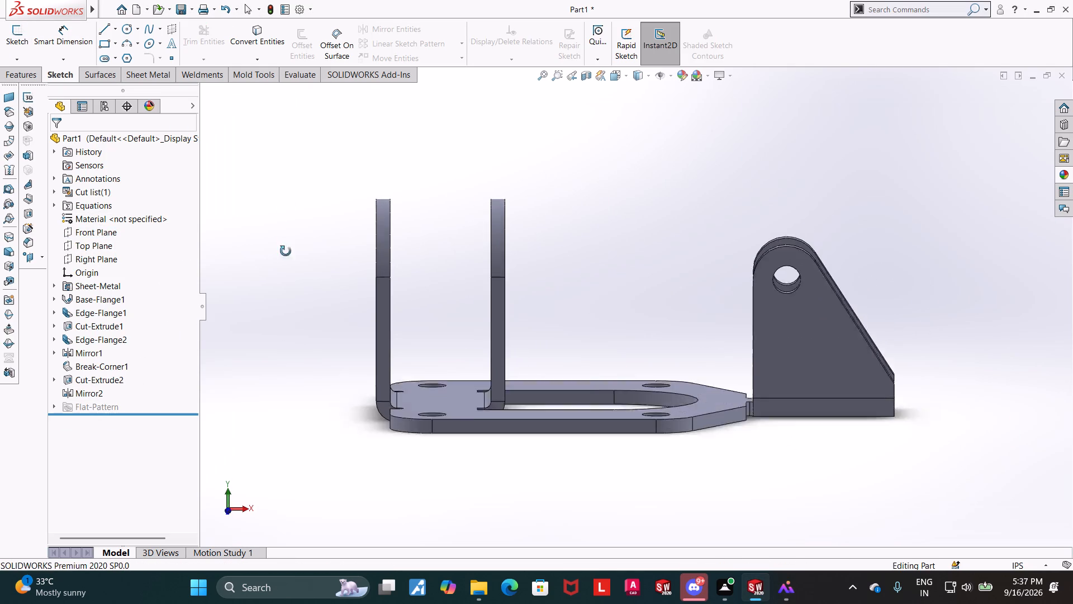
{"action": "middle_click_drag", "start_coordinate": [286, 251], "coordinate": [287, 284]}
{"action": "scroll", "coordinate": [554, 354], "scroll_direction": "up", "scroll_amount": 2}
{"action": "scroll", "coordinate": [490, 352], "scroll_direction": "down", "scroll_amount": 3}
{"action": "middle_click_drag", "start_coordinate": [638, 362], "coordinate": [644, 402]}
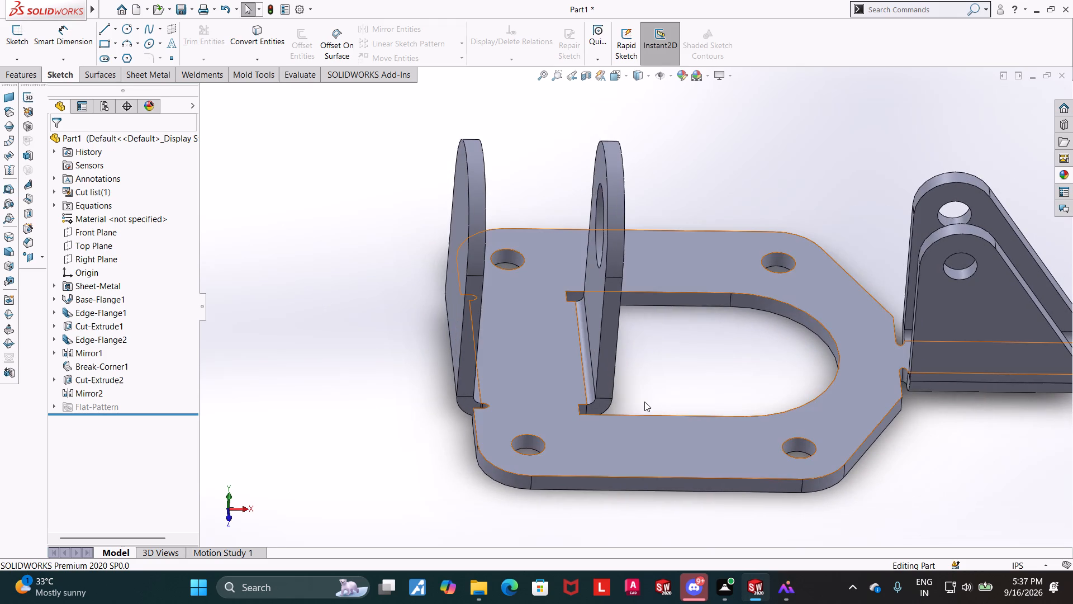
{"action": "middle_click", "coordinate": [633, 407]}
{"action": "middle_click_drag", "start_coordinate": [628, 331], "coordinate": [633, 371]}
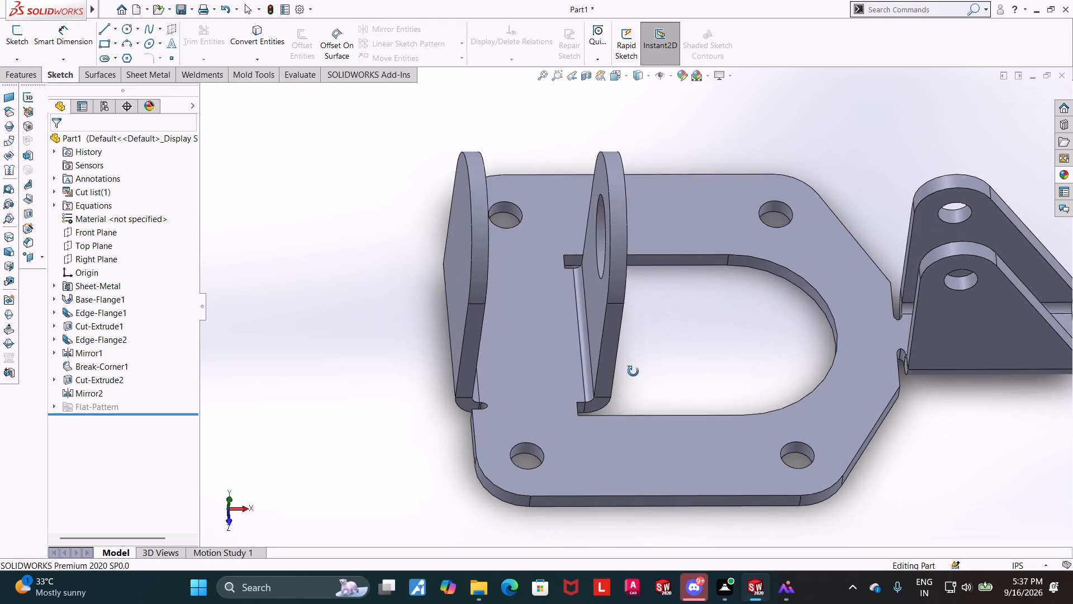
{"action": "middle_click_drag", "start_coordinate": [633, 371], "coordinate": [622, 415]}
{"action": "middle_click_drag", "start_coordinate": [654, 323], "coordinate": [655, 352]}
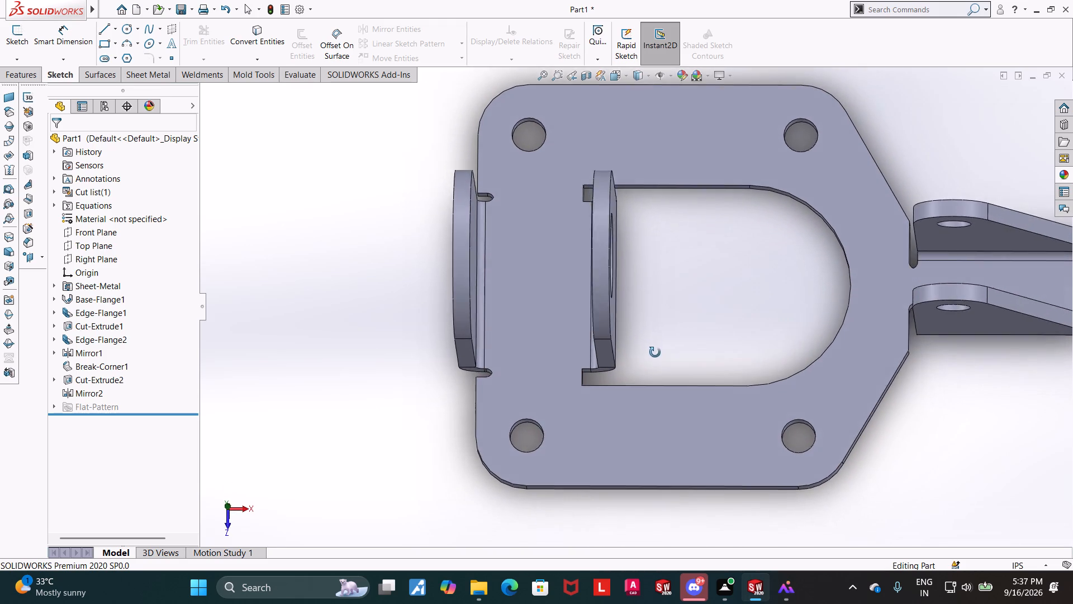
{"action": "middle_click_drag", "start_coordinate": [655, 352], "coordinate": [657, 372]}
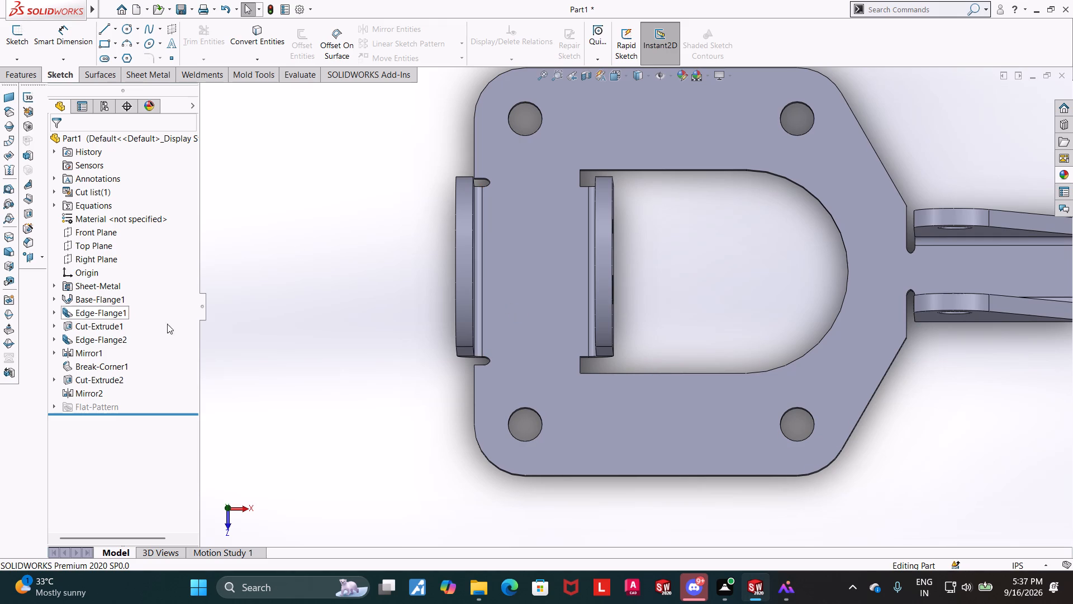
{"action": "middle_click_drag", "start_coordinate": [327, 303], "coordinate": [332, 228]}
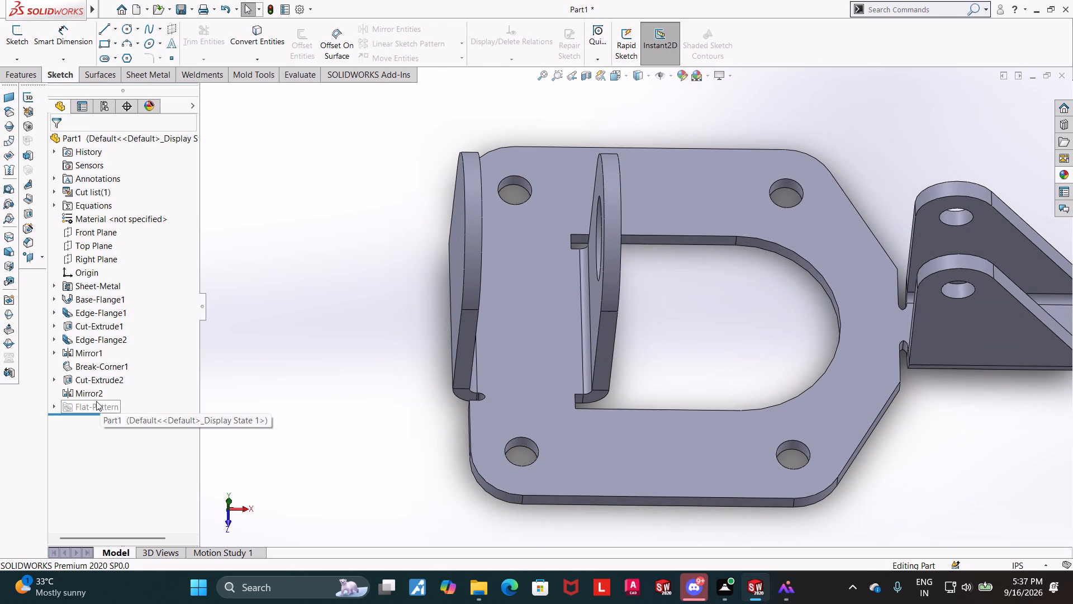
Measure the gap between the two round-topped flanges with a temporary line in a Front Plane sketch, and discard the sketch.
{"action": "left_click", "coordinate": [82, 229]}
{"action": "left_click", "coordinate": [91, 212]}
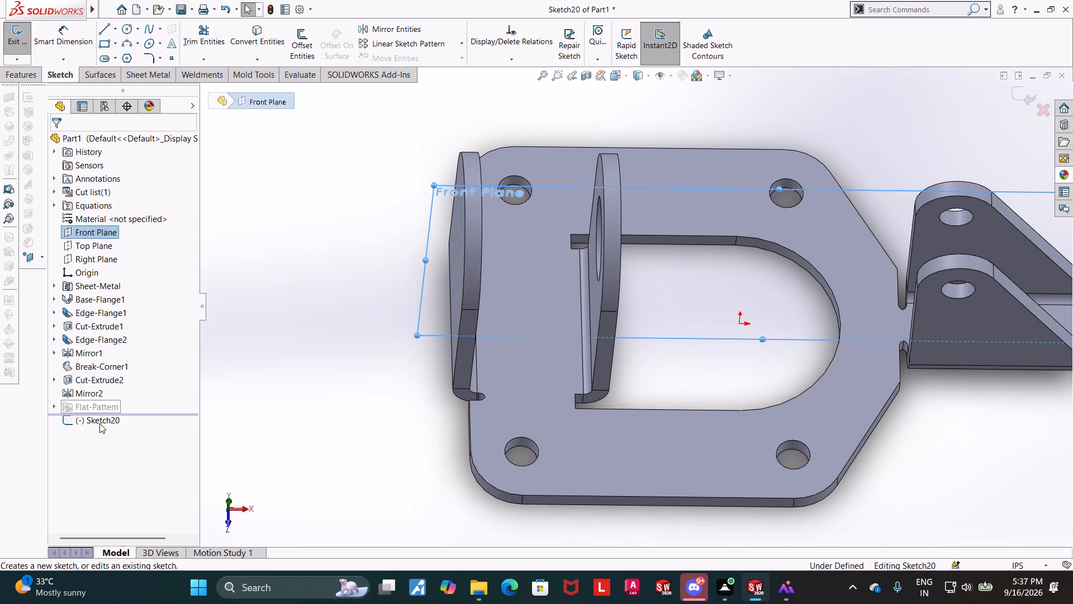
{"action": "left_click", "coordinate": [99, 423]}
{"action": "left_click", "coordinate": [130, 401]}
{"action": "left_click", "coordinate": [106, 31]}
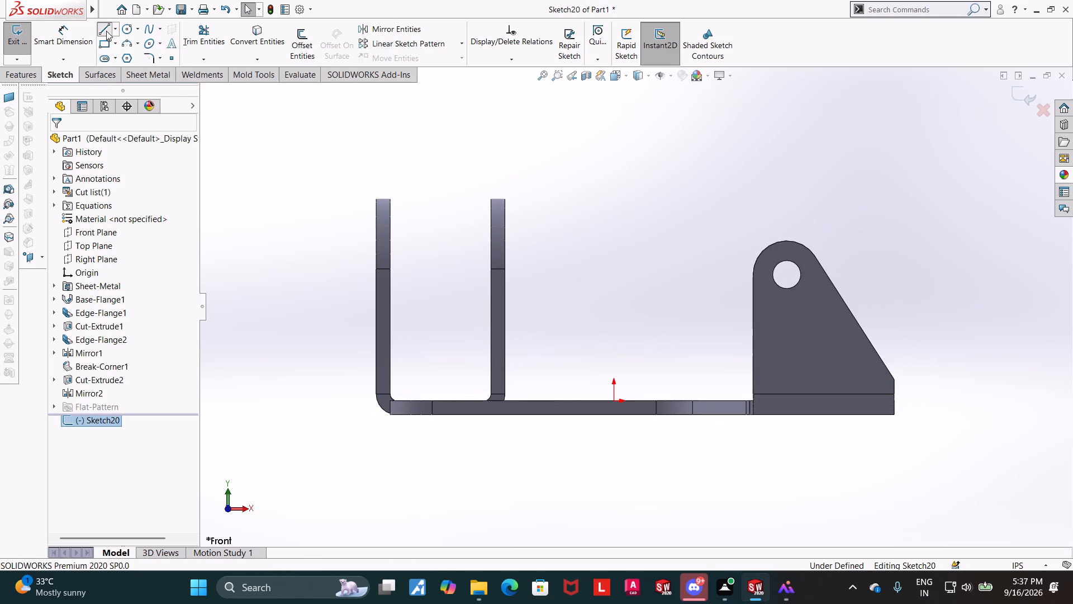
{"action": "scroll", "coordinate": [501, 154], "scroll_direction": "down", "scroll_amount": 5}
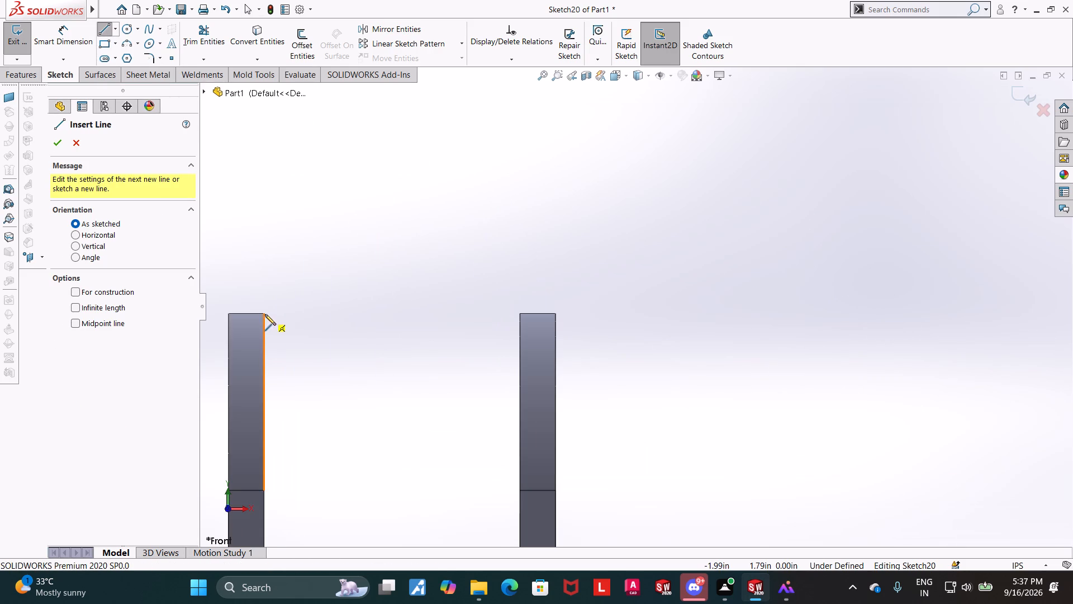
{"action": "left_click", "coordinate": [264, 347]}
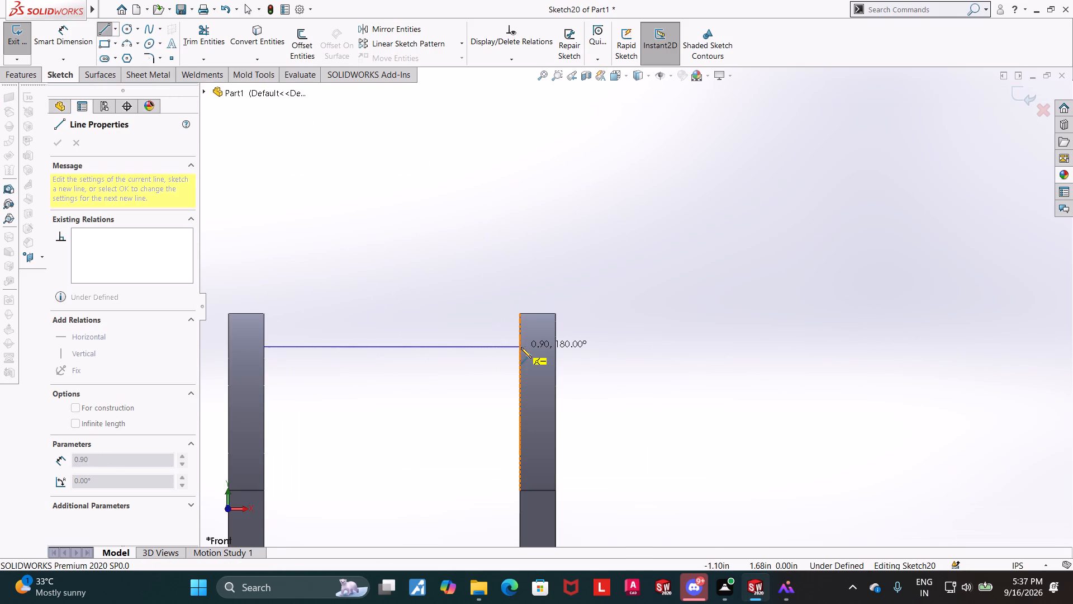
{"action": "key", "text": "Escape"}
{"action": "key", "text": "Escape"}
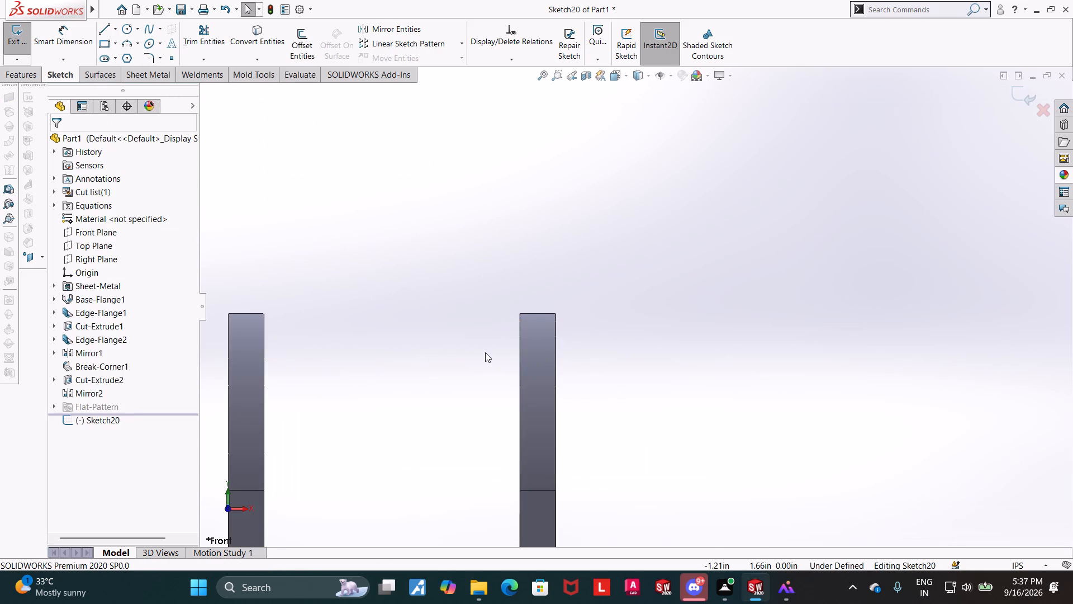
{"action": "scroll", "coordinate": [483, 353], "scroll_direction": "up", "scroll_amount": 4}
{"action": "key", "text": "Escape"}
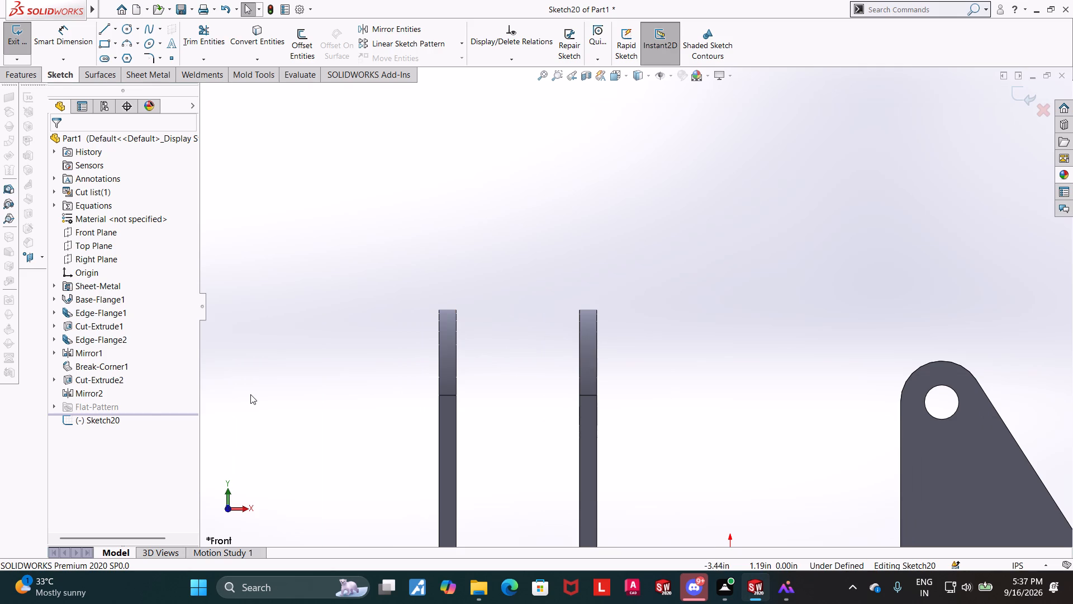
{"action": "key", "text": "Escape"}
{"action": "right_click", "coordinate": [93, 419]}
{"action": "key", "text": "Escape"}
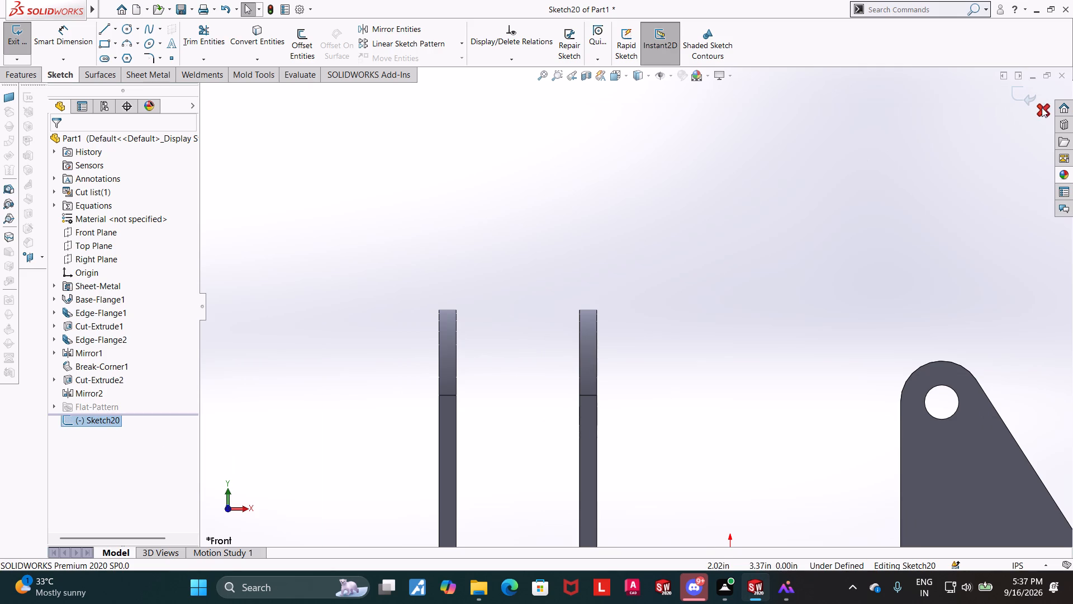
{"action": "left_click", "coordinate": [1042, 107]}
{"action": "left_click", "coordinate": [540, 303]}
Edit Edge-Flange1 to remove the base plate's outer edge, keeping only the flange at the D-shaped cutout, and set its position to Material Inside.
{"action": "scroll", "coordinate": [552, 312], "scroll_direction": "up", "scroll_amount": 3}
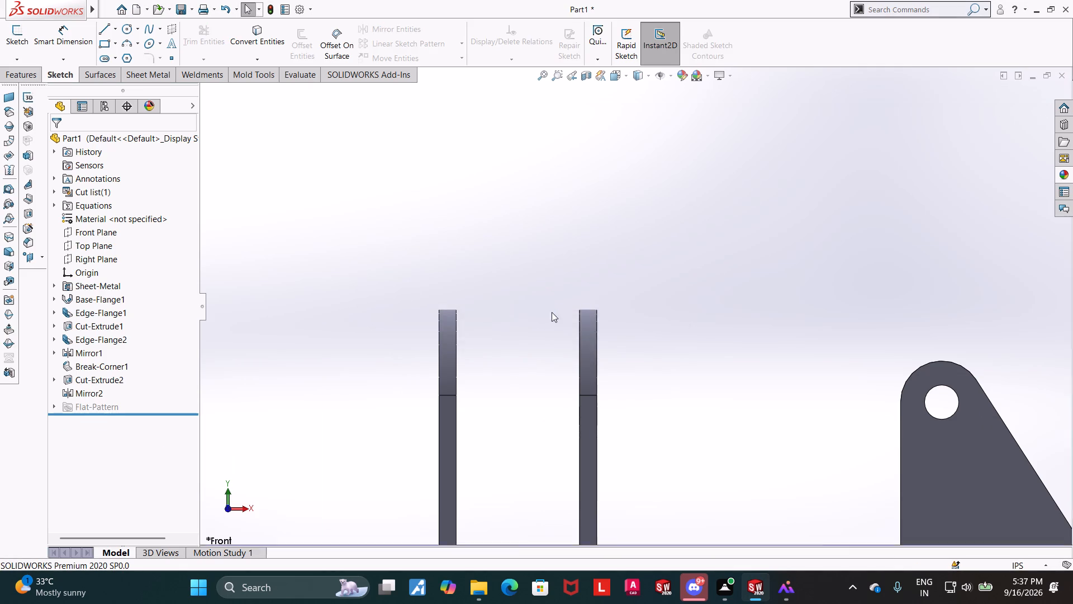
{"action": "scroll", "coordinate": [552, 312], "scroll_direction": "up", "scroll_amount": 1}
{"action": "middle_click_drag", "start_coordinate": [672, 312], "coordinate": [670, 407]}
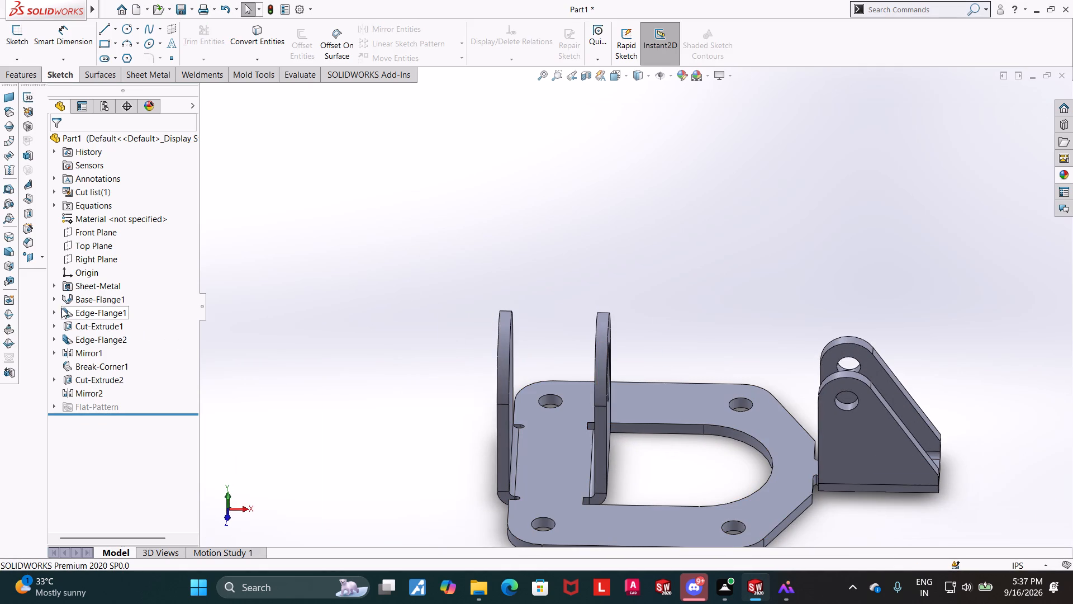
{"action": "left_click", "coordinate": [55, 311]}
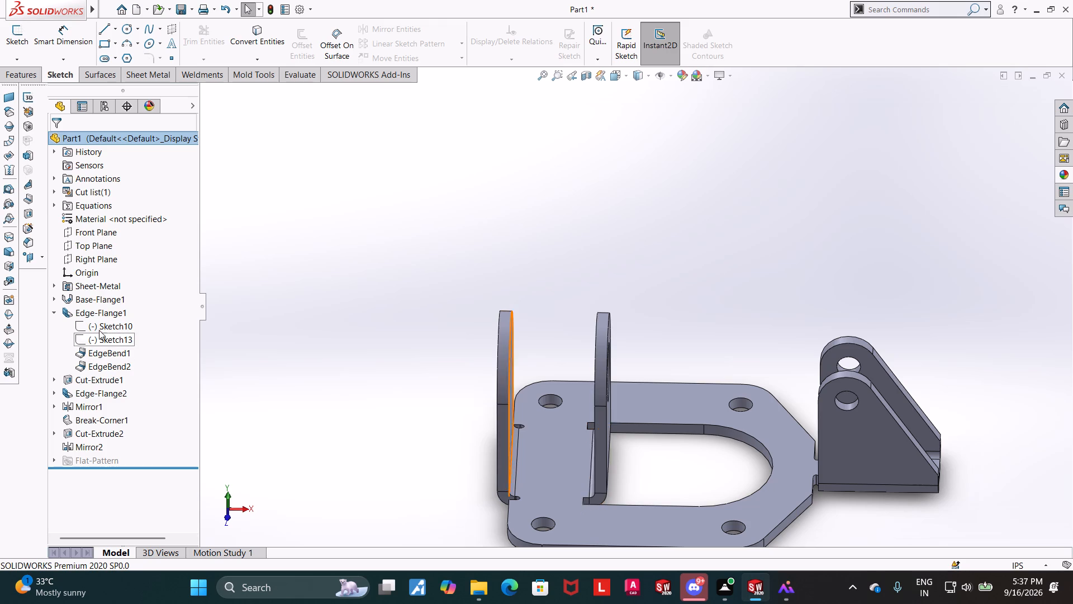
{"action": "right_click", "coordinate": [103, 365]}
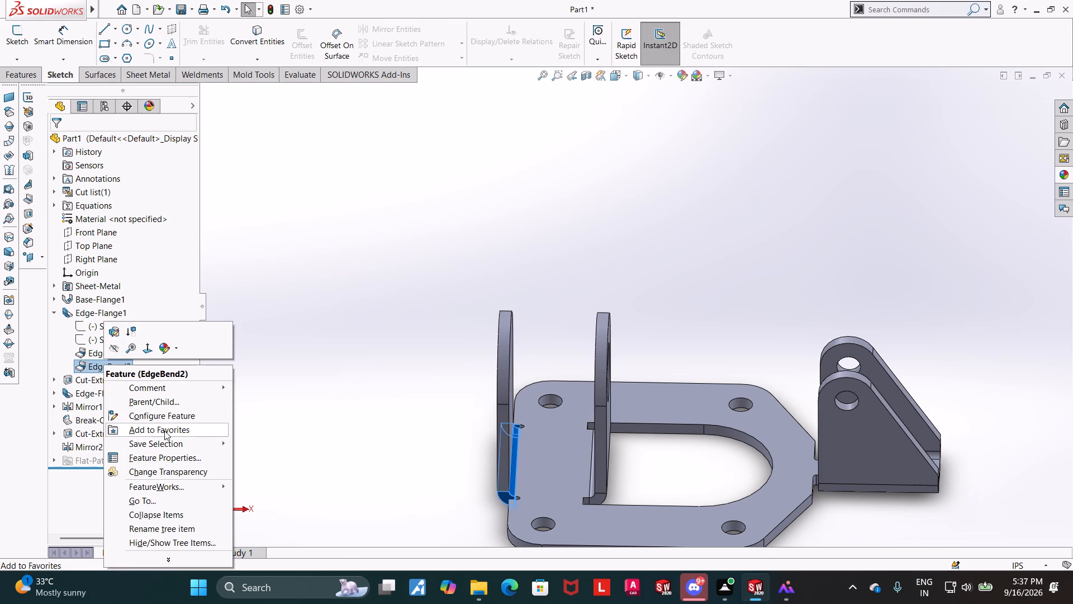
{"action": "left_click", "coordinate": [297, 408]}
{"action": "right_click", "coordinate": [120, 365]}
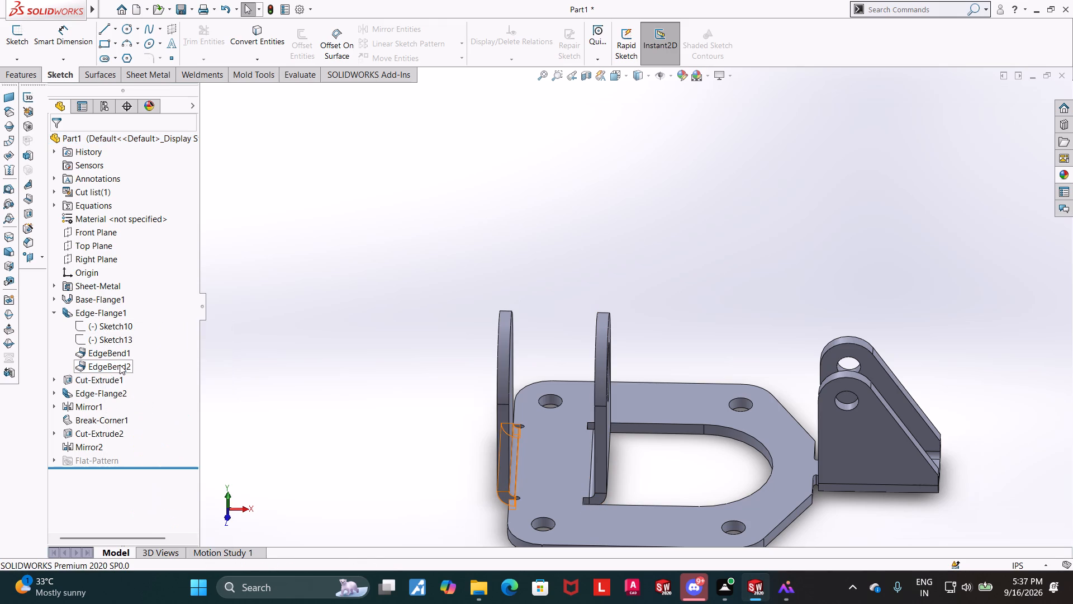
{"action": "scroll", "coordinate": [202, 503], "scroll_direction": "down", "scroll_amount": 5}
{"action": "left_click", "coordinate": [80, 313]}
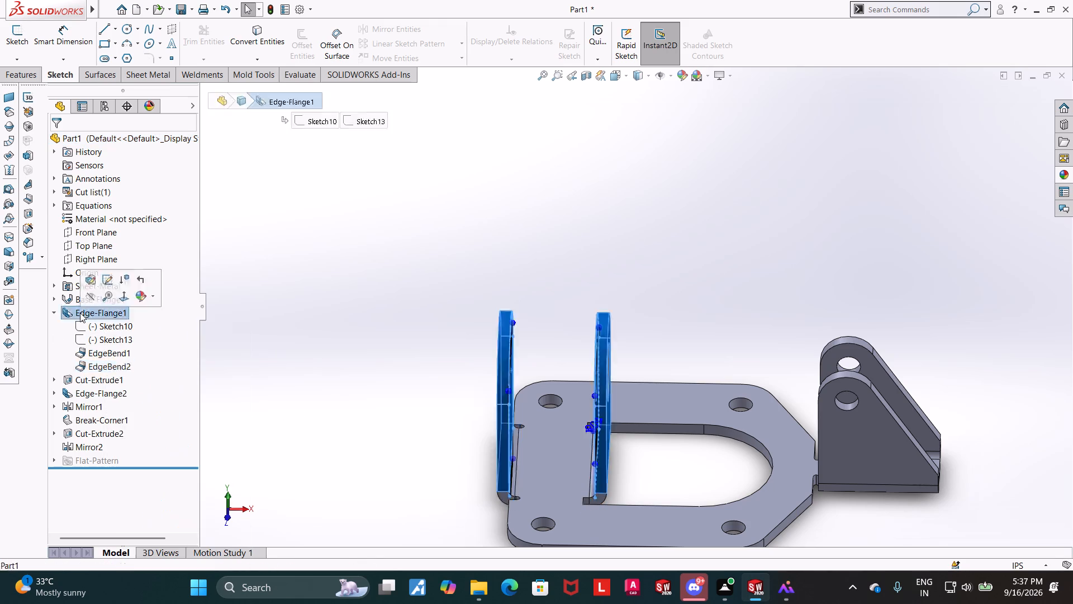
{"action": "left_click", "coordinate": [90, 281]}
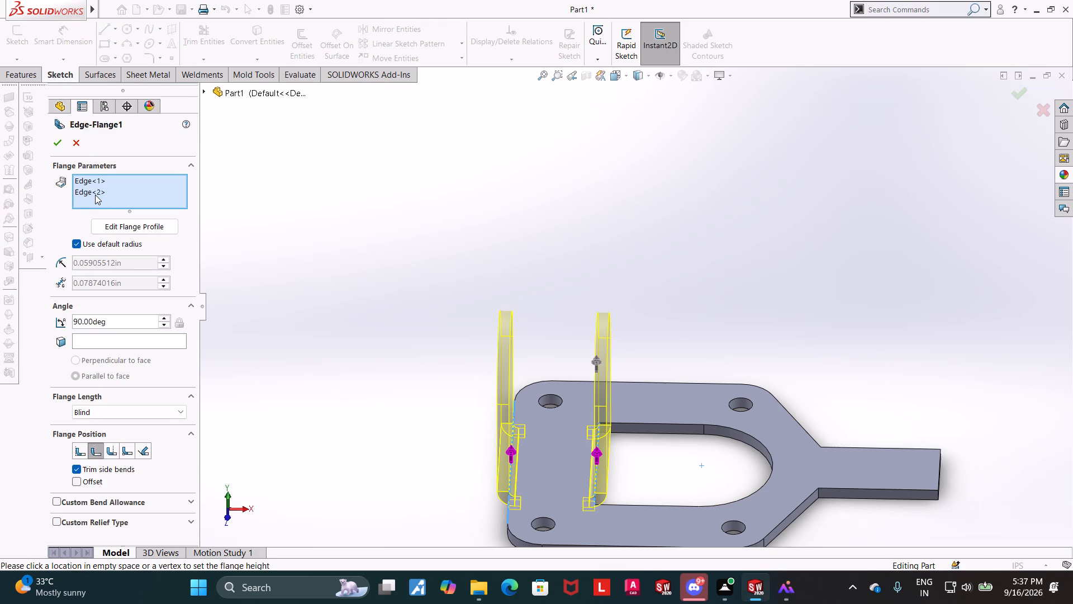
{"action": "right_click", "coordinate": [94, 194]}
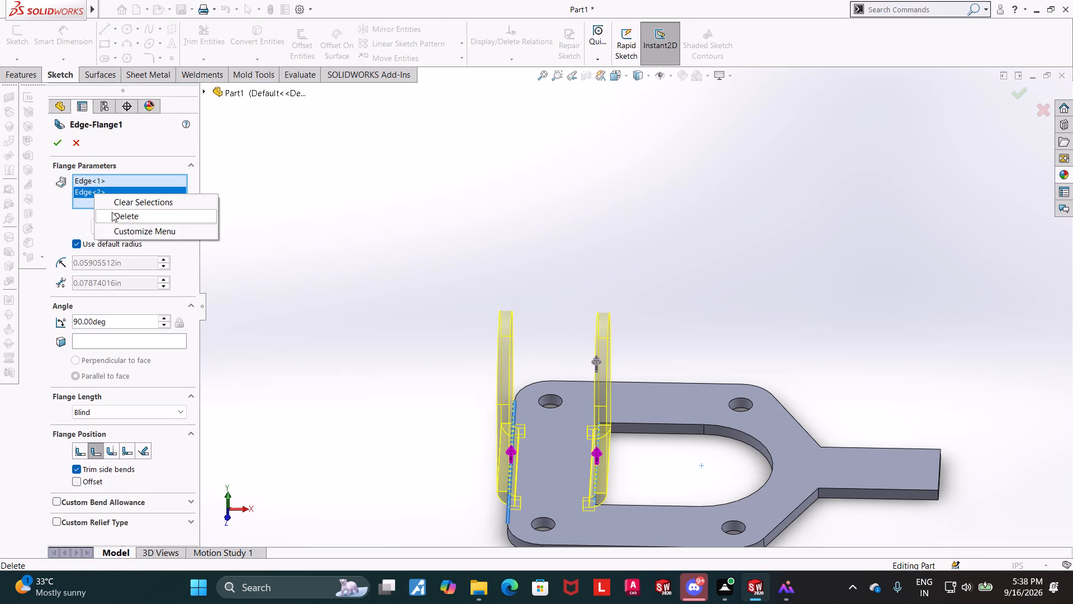
{"action": "left_click", "coordinate": [112, 212]}
{"action": "left_click", "coordinate": [343, 337]}
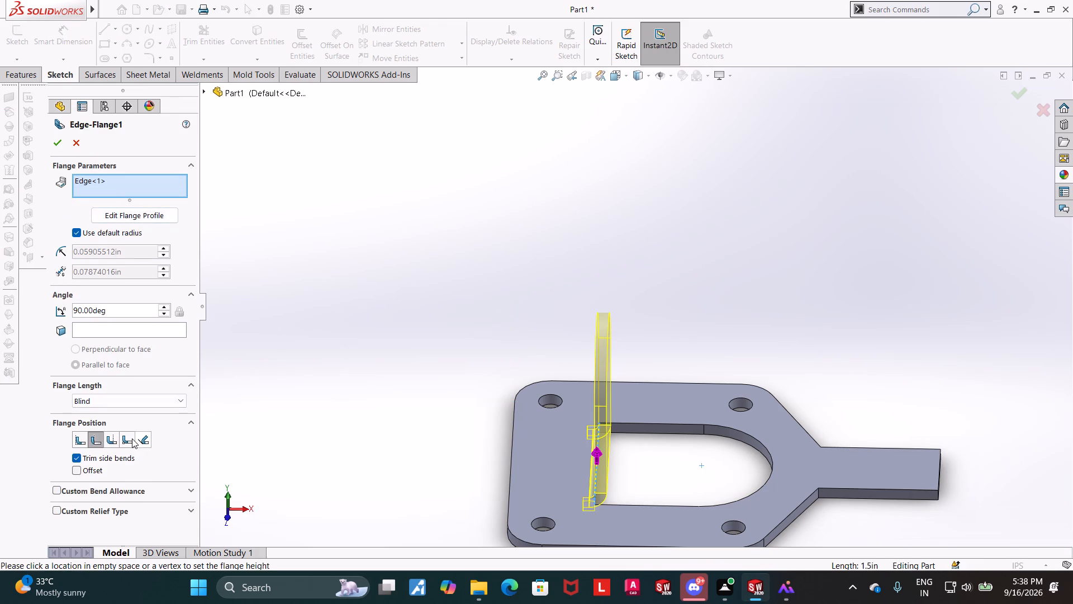
{"action": "left_click", "coordinate": [78, 441]}
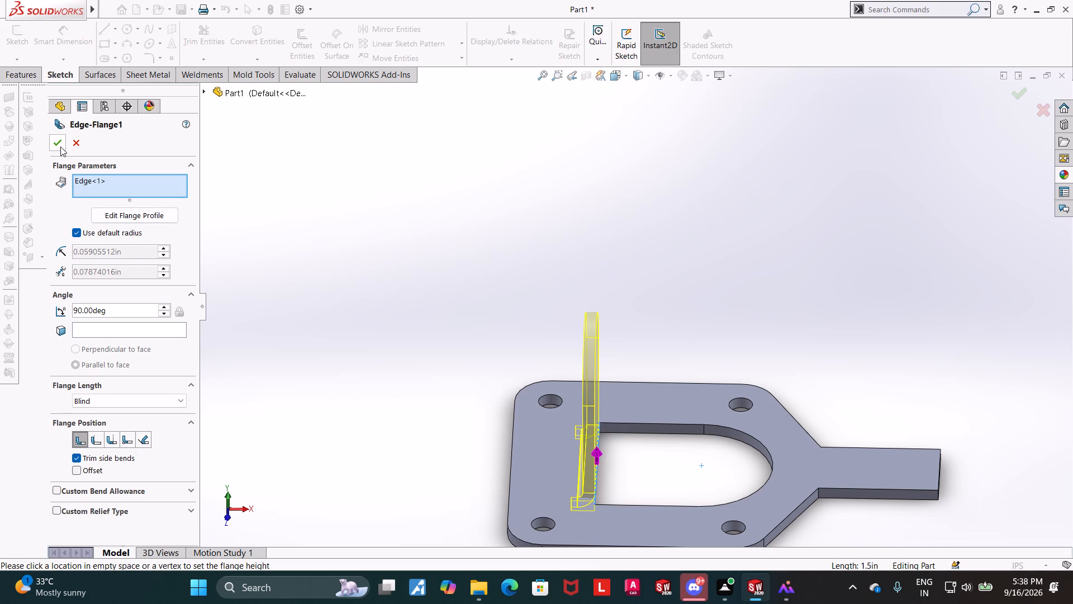
{"action": "left_click", "coordinate": [60, 147]}
Start a new 90-degree edge flange on the base plate's straight end edge opposite the tapered tabs, with a flange length of 1.3 in.
{"action": "left_click", "coordinate": [357, 358]}
{"action": "middle_click_drag", "start_coordinate": [388, 334], "coordinate": [393, 333]}
{"action": "middle_click_drag", "start_coordinate": [390, 339], "coordinate": [395, 341]}
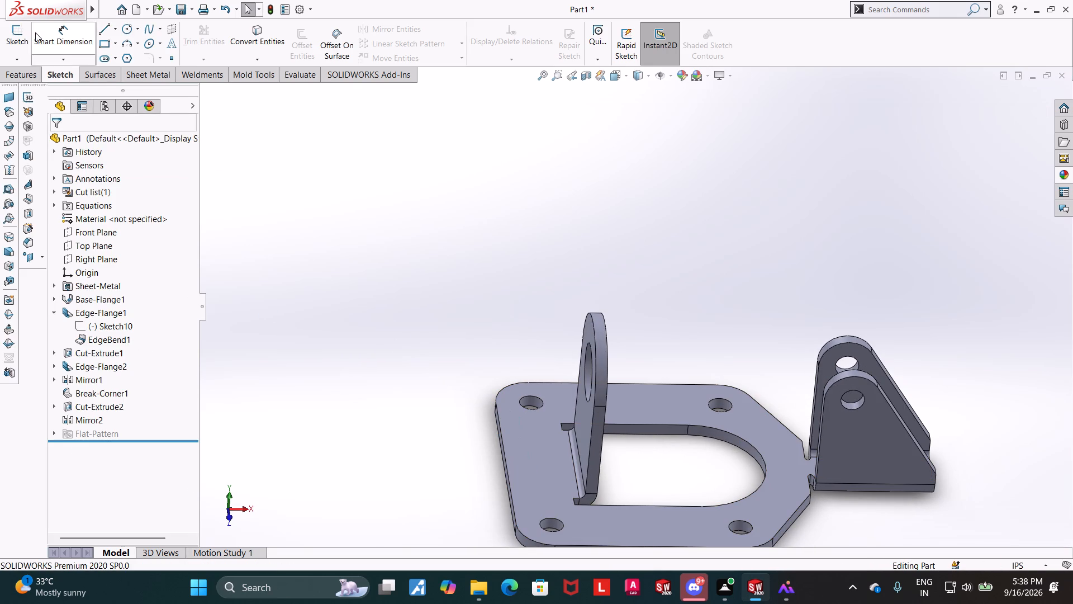
{"action": "left_click", "coordinate": [21, 72]}
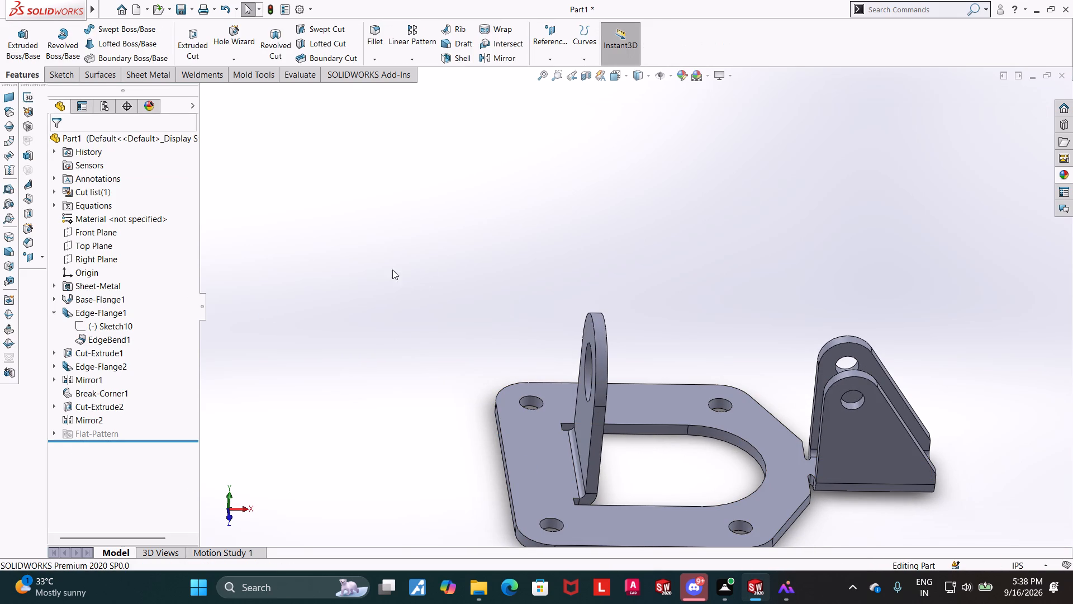
{"action": "middle_click_drag", "start_coordinate": [357, 272], "coordinate": [345, 275]}
{"action": "middle_click_drag", "start_coordinate": [397, 284], "coordinate": [408, 294]}
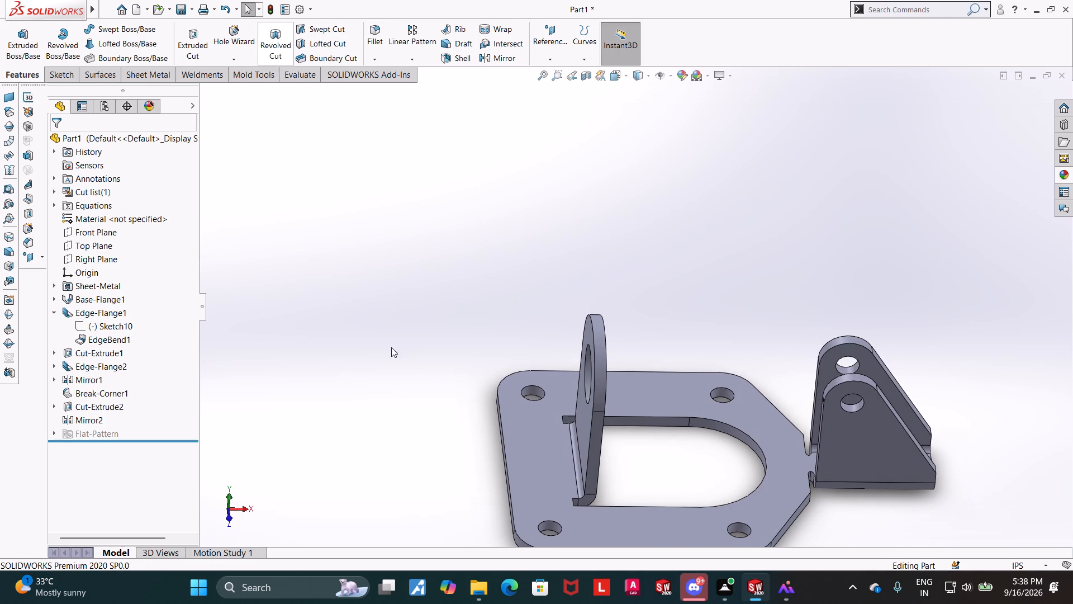
{"action": "middle_click_drag", "start_coordinate": [395, 383], "coordinate": [449, 402]}
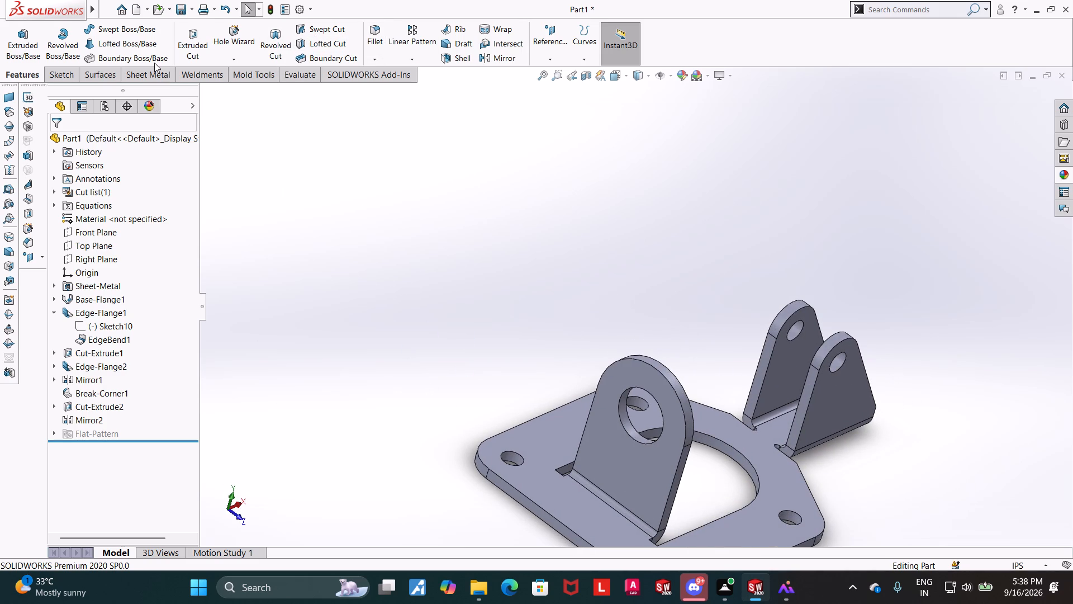
{"action": "left_click", "coordinate": [151, 69]}
{"action": "left_click", "coordinate": [178, 34]}
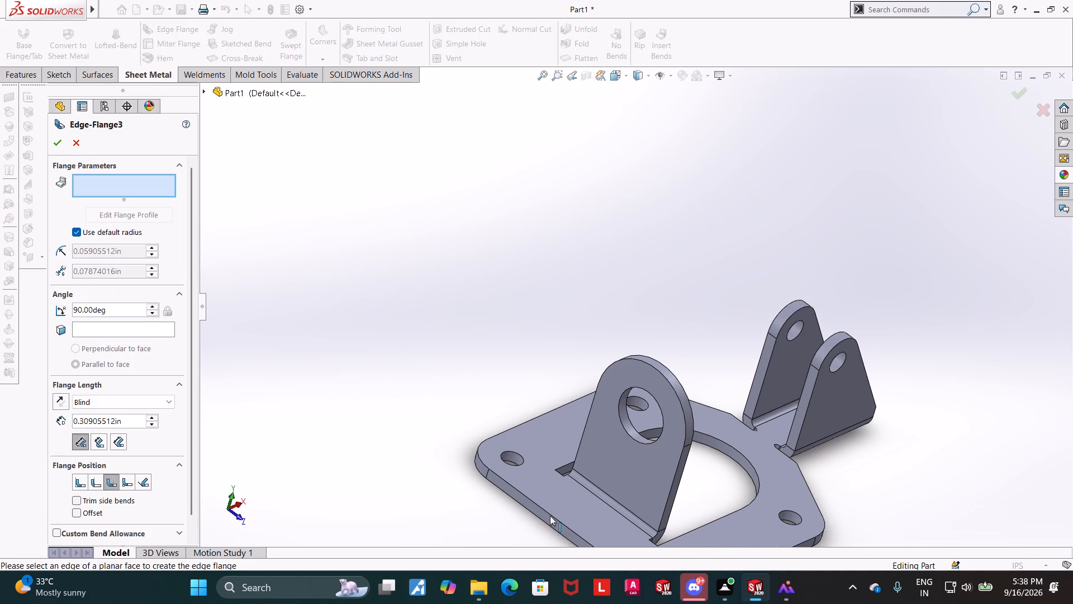
{"action": "left_click", "coordinate": [552, 517]}
{"action": "left_click", "coordinate": [626, 407]}
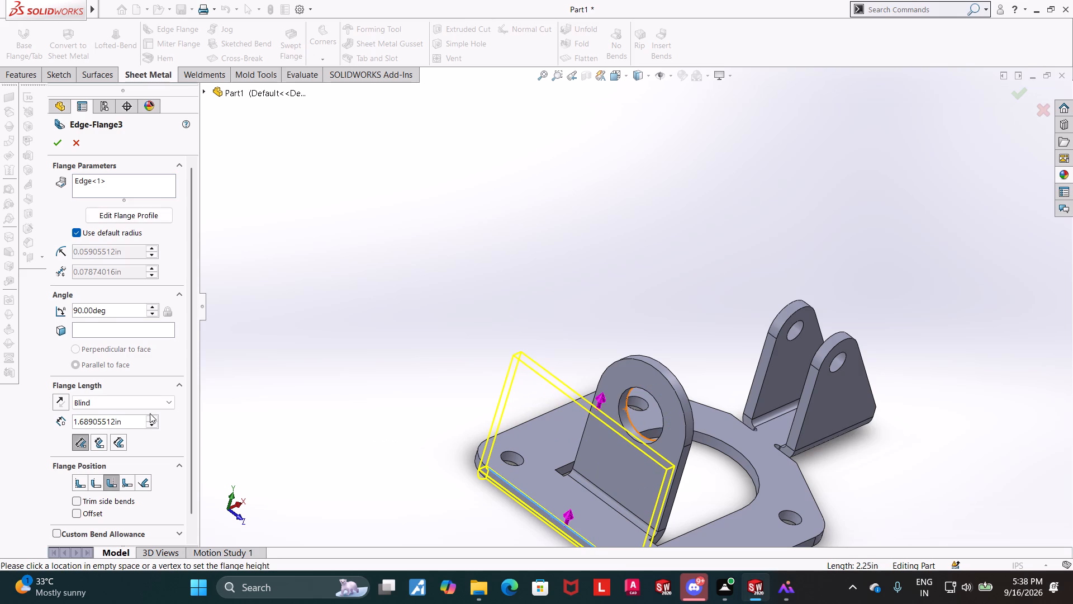
{"action": "left_click_drag", "start_coordinate": [135, 423], "coordinate": [54, 427]}
{"action": "type", "text": "1.3"}
{"action": "key", "text": "Return"}
Enable a custom bend allowance for the new edge flange, using K-Factor 0.4.
{"action": "scroll", "coordinate": [398, 421], "scroll_direction": "up", "scroll_amount": 6}
{"action": "middle_click_drag", "start_coordinate": [549, 407], "coordinate": [575, 385]}
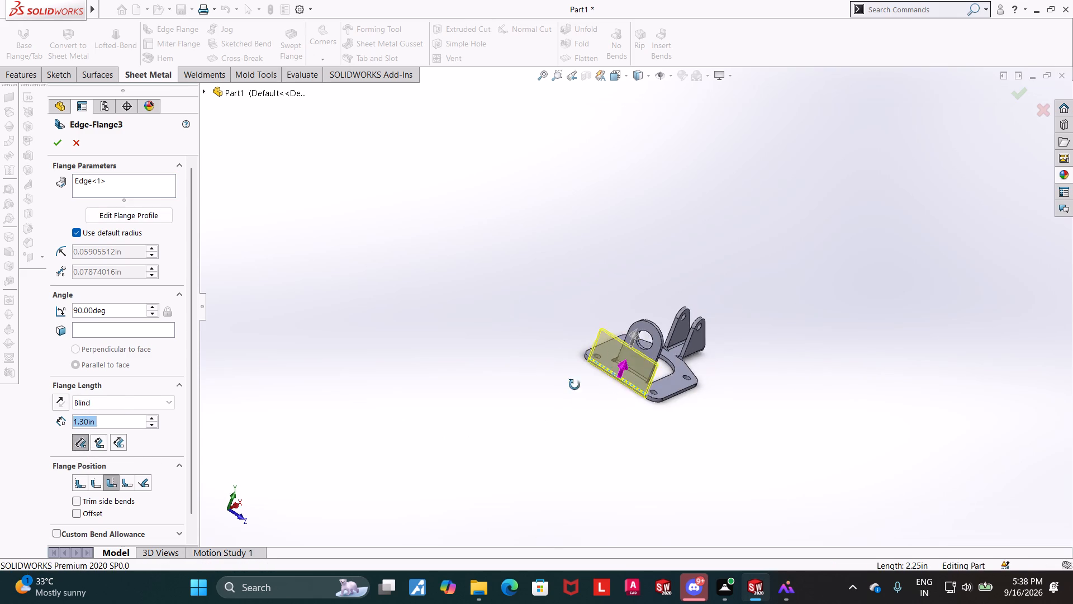
{"action": "middle_click_drag", "start_coordinate": [575, 385], "coordinate": [609, 409]}
{"action": "scroll", "coordinate": [699, 336], "scroll_direction": "down", "scroll_amount": 3}
{"action": "middle_click_drag", "start_coordinate": [807, 377], "coordinate": [804, 415]}
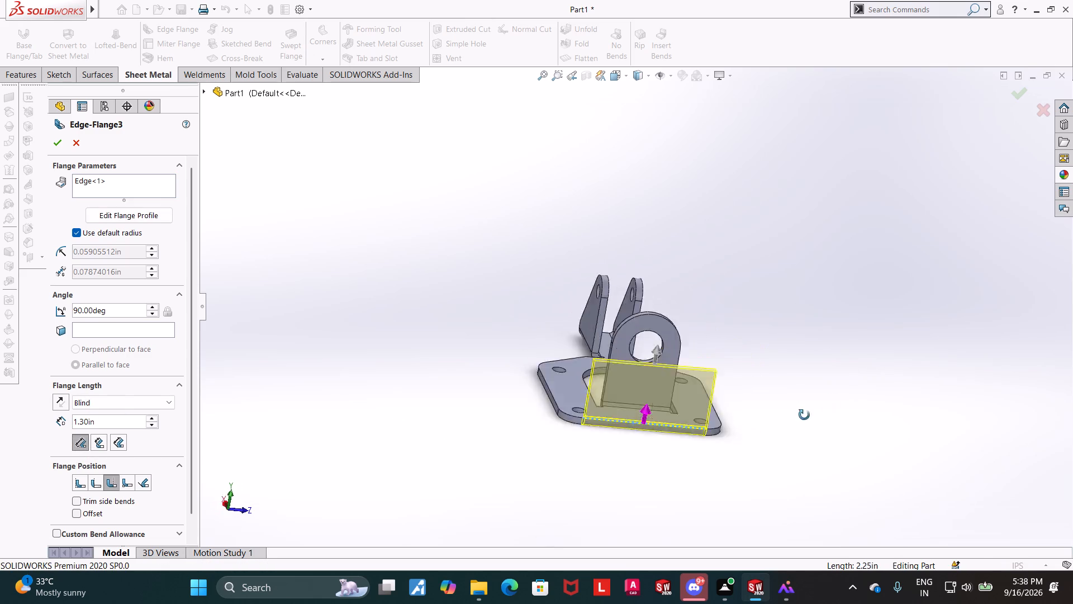
{"action": "middle_click_drag", "start_coordinate": [804, 415], "coordinate": [796, 371]}
{"action": "scroll", "coordinate": [697, 367], "scroll_direction": "down", "scroll_amount": 4}
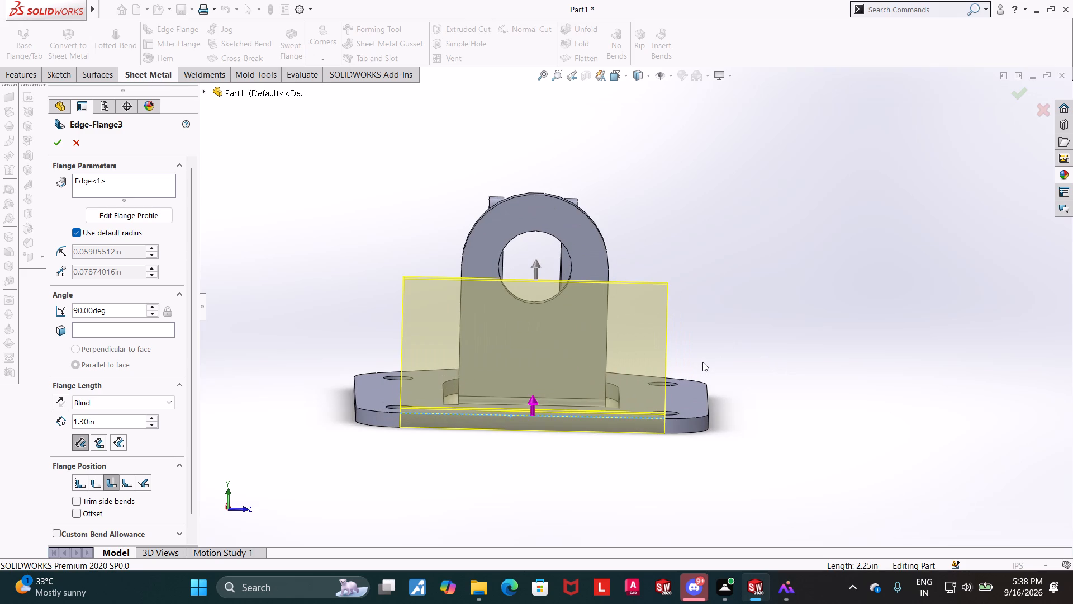
{"action": "scroll", "coordinate": [113, 446], "scroll_direction": "down", "scroll_amount": 2}
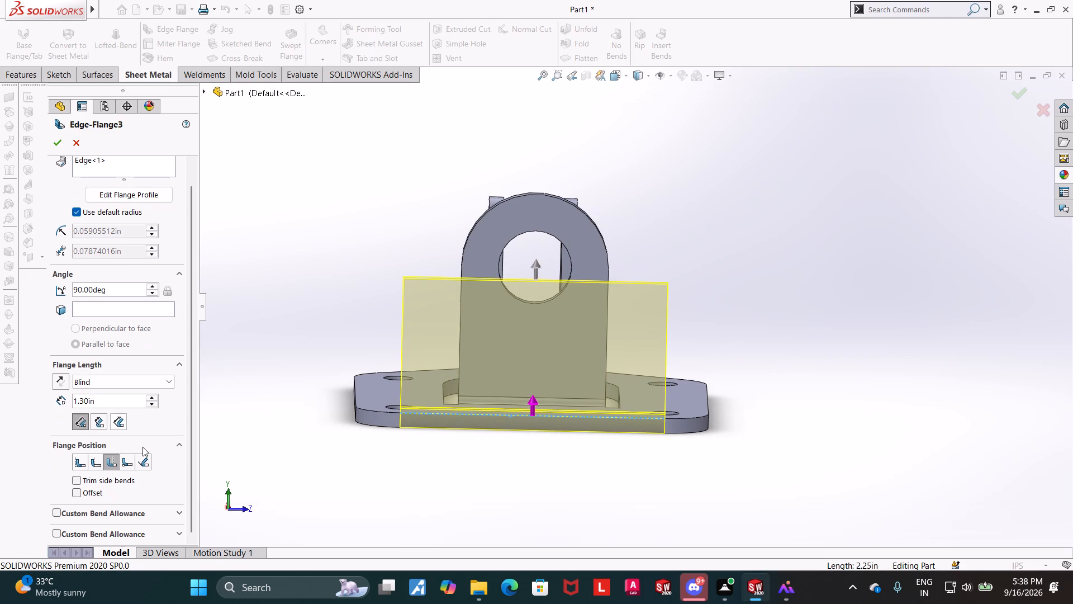
{"action": "left_click", "coordinate": [149, 531]}
{"action": "scroll", "coordinate": [160, 479], "scroll_direction": "down", "scroll_amount": 2}
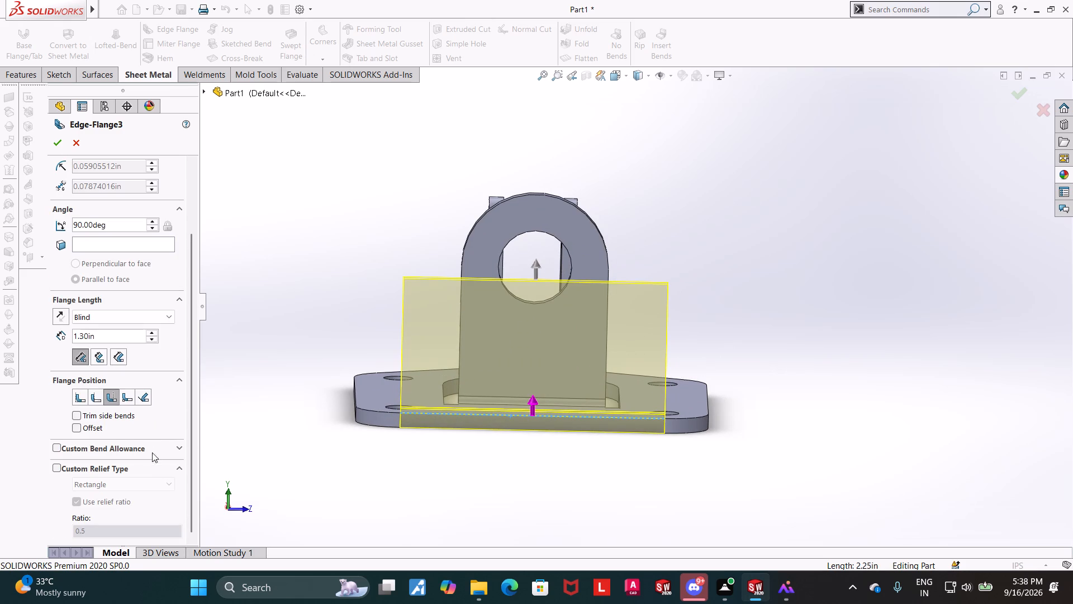
{"action": "left_click", "coordinate": [134, 446]}
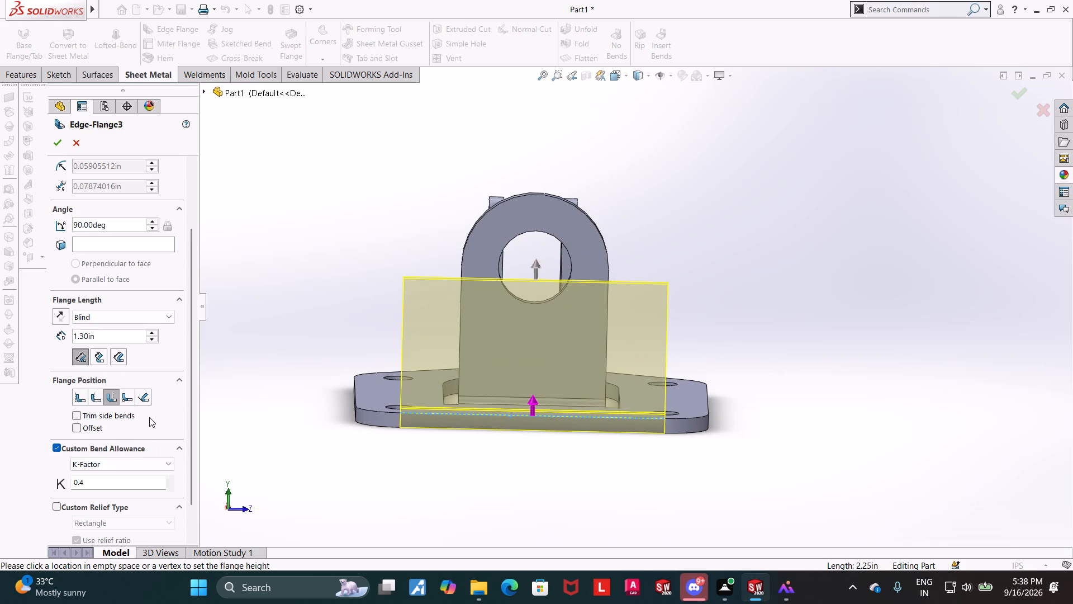
{"action": "scroll", "coordinate": [172, 402], "scroll_direction": "up", "scroll_amount": 2}
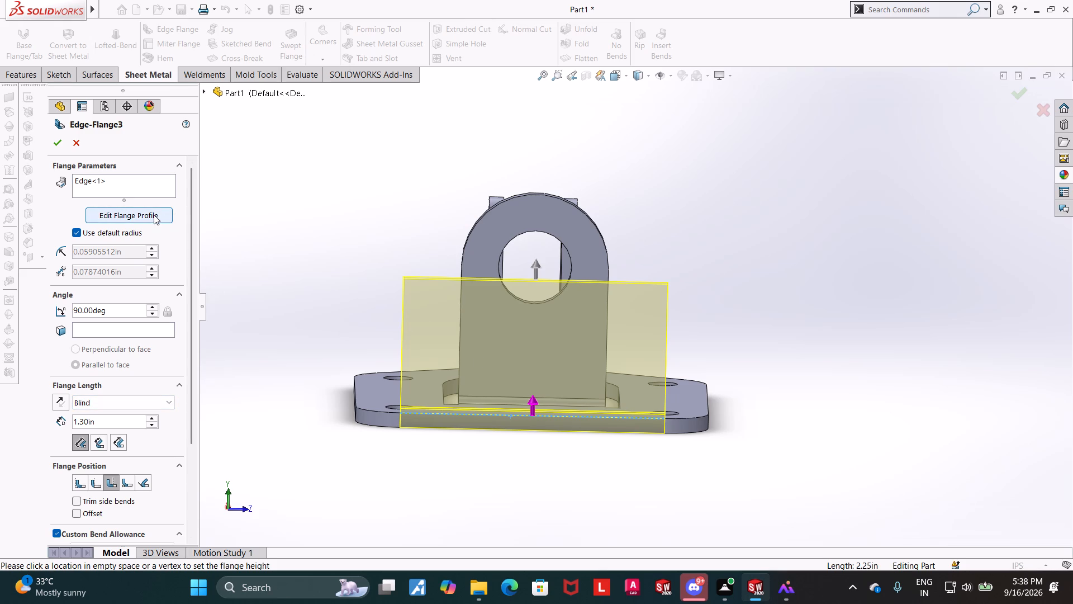
Edit the new flange's profile and bring both vertical sides in to match the width of the existing round-topped flange.
{"action": "left_click", "coordinate": [610, 79]}
{"action": "left_click", "coordinate": [526, 362]}
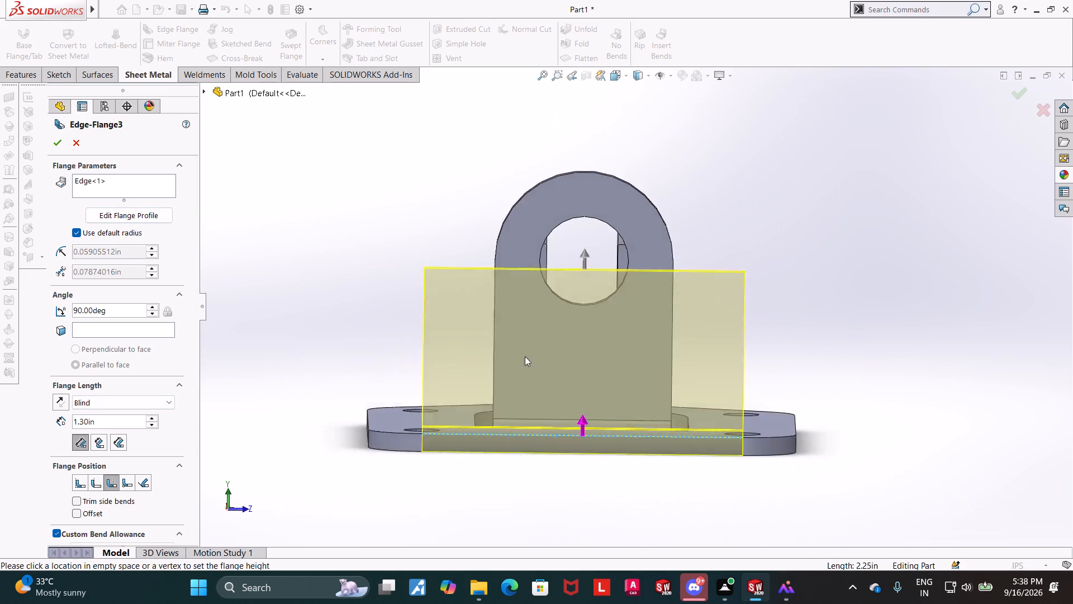
{"action": "left_click", "coordinate": [108, 218]}
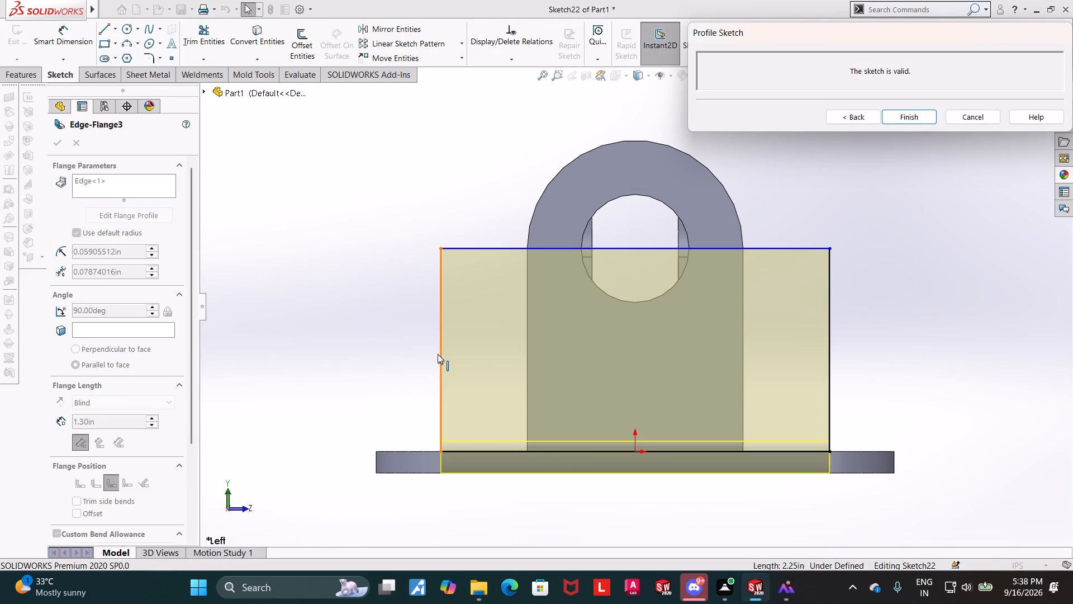
{"action": "left_click_drag", "start_coordinate": [438, 353], "coordinate": [528, 347]}
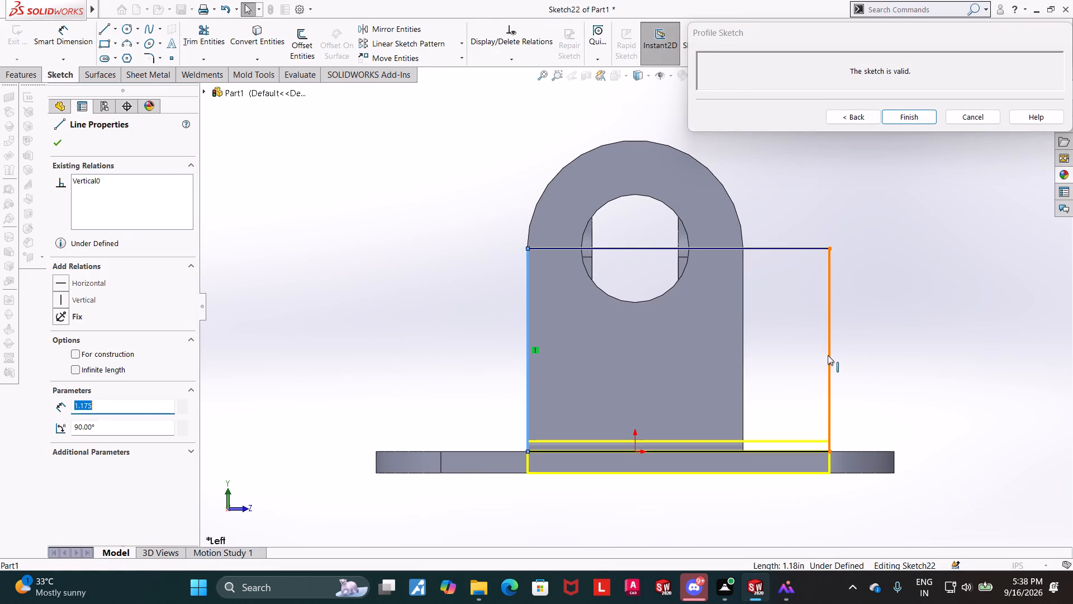
{"action": "left_click_drag", "start_coordinate": [828, 355], "coordinate": [743, 341]}
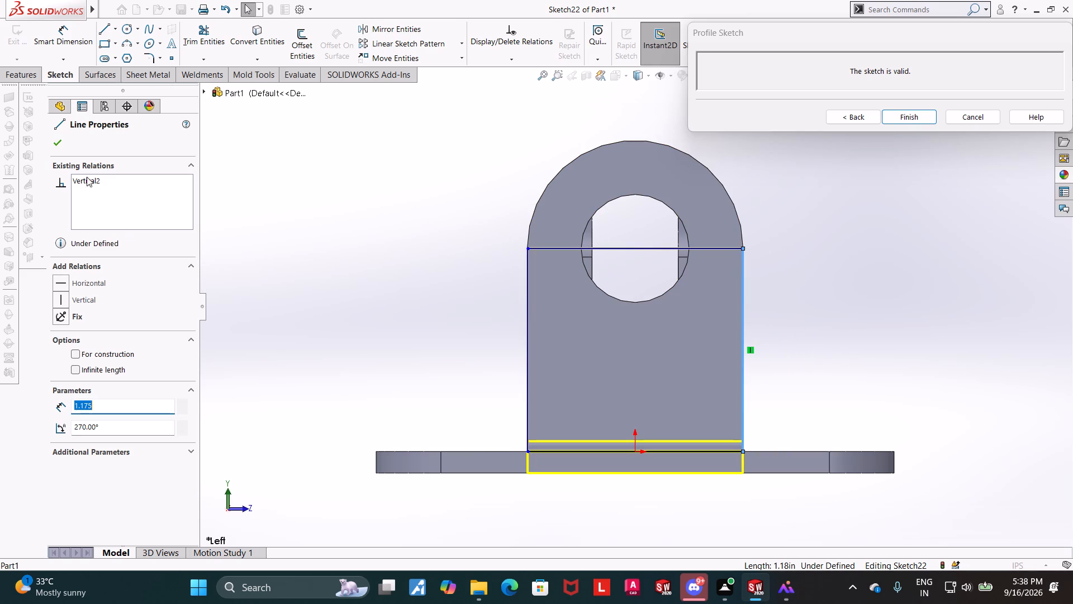
{"action": "middle_click_drag", "start_coordinate": [428, 279], "coordinate": [417, 277]}
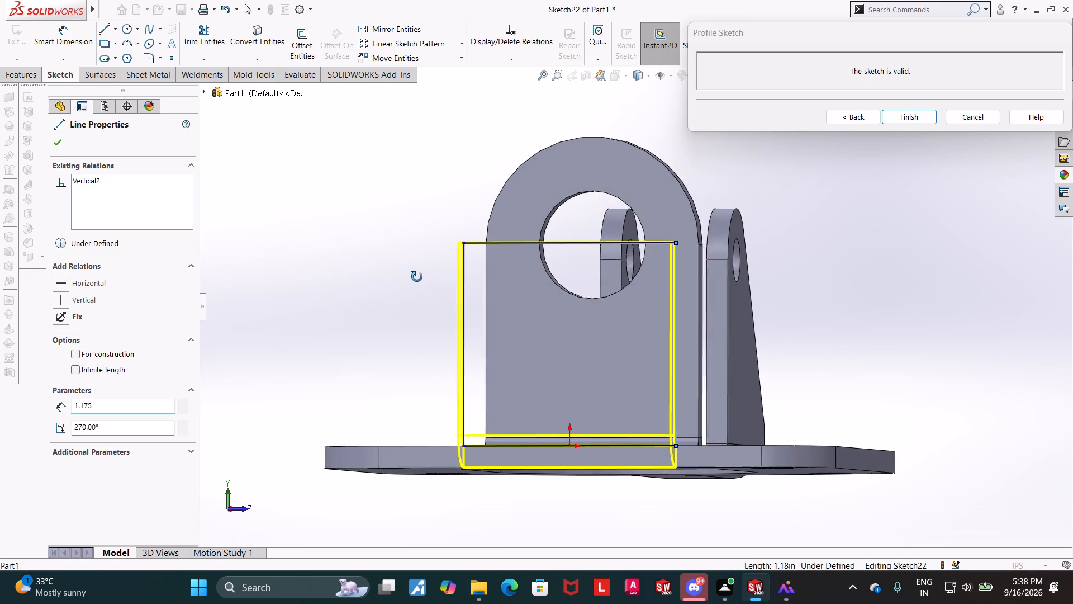
Dimension the flange profile's vertical side from the midpoint of its base line at 0.625 in.
{"action": "middle_click_drag", "start_coordinate": [417, 277], "coordinate": [420, 276]}
{"action": "middle_click", "coordinate": [269, 293]}
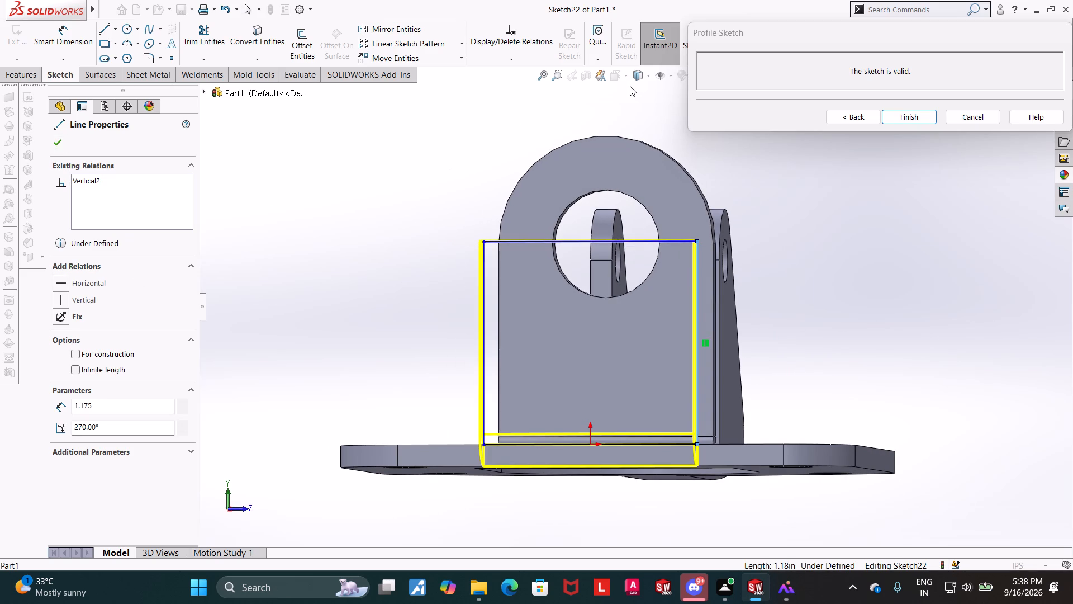
{"action": "middle_click", "coordinate": [377, 188]}
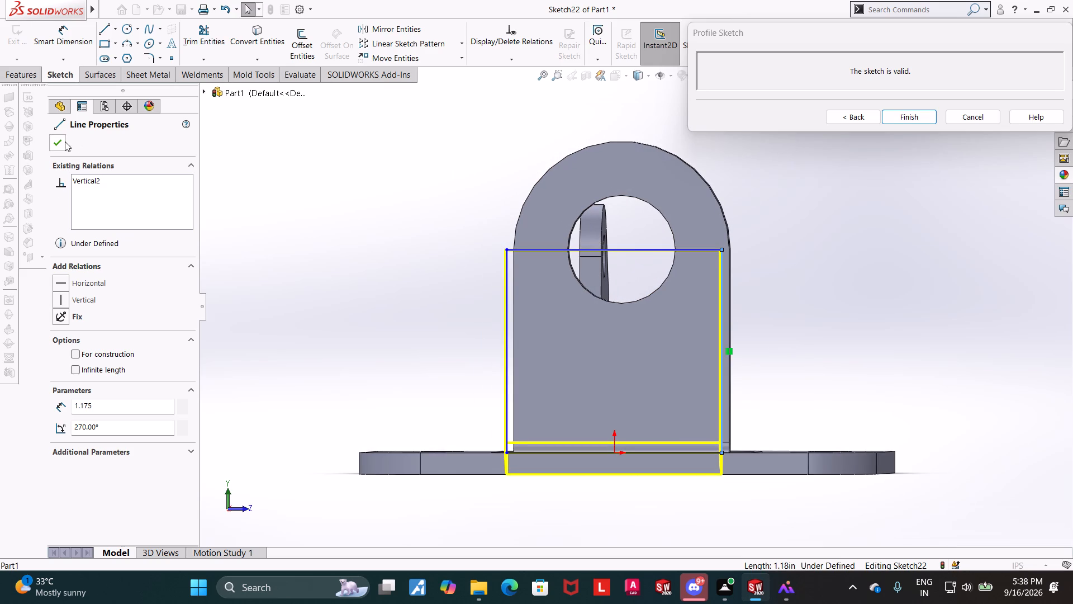
{"action": "middle_click_drag", "start_coordinate": [279, 275], "coordinate": [286, 285]}
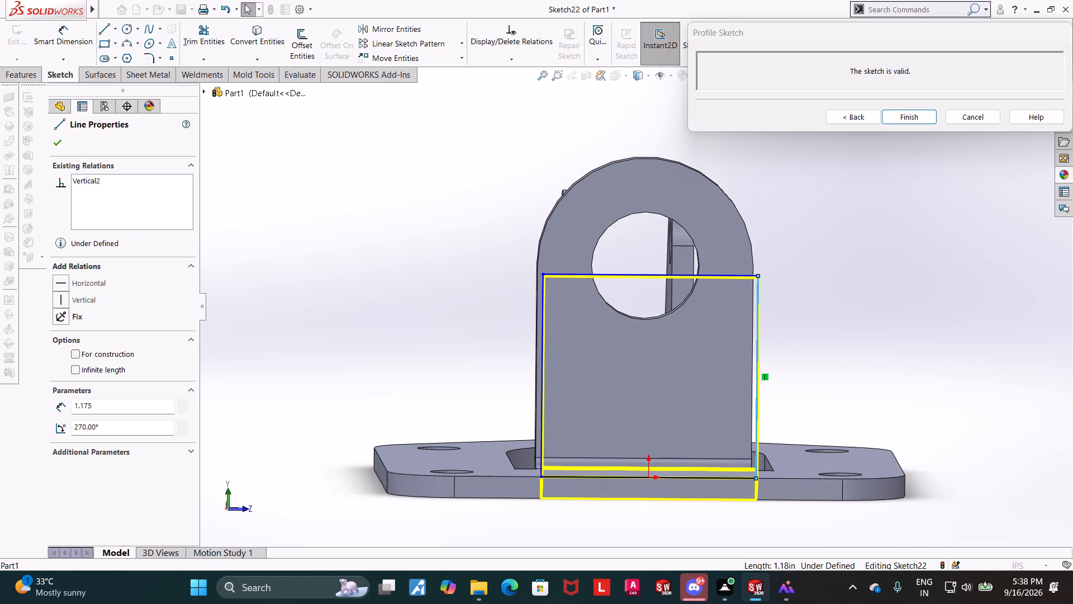
{"action": "left_click", "coordinate": [64, 38]}
{"action": "left_click", "coordinate": [544, 317]}
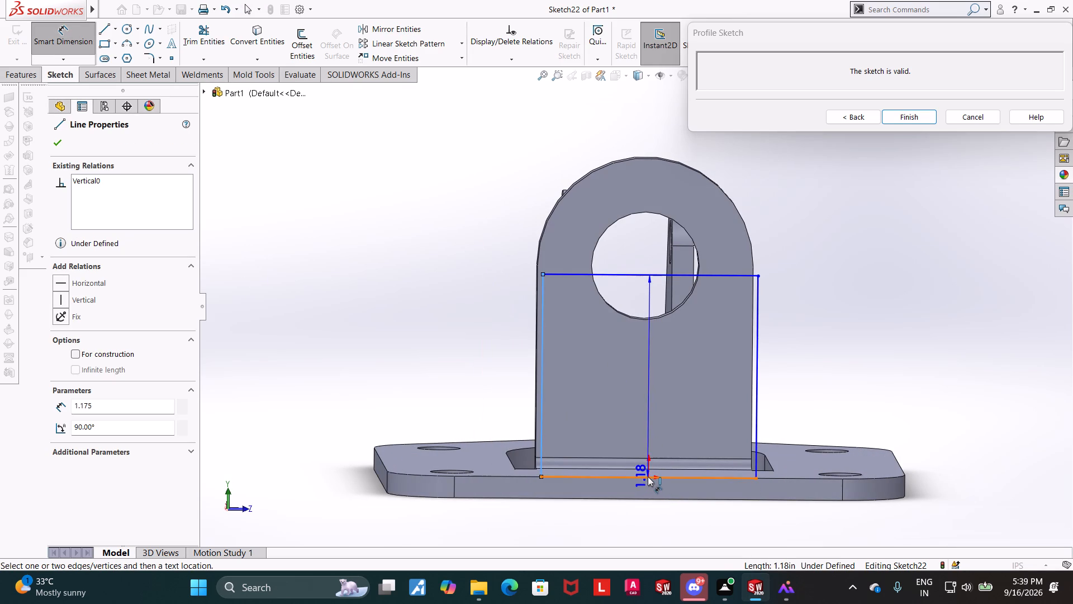
{"action": "left_click", "coordinate": [649, 479]}
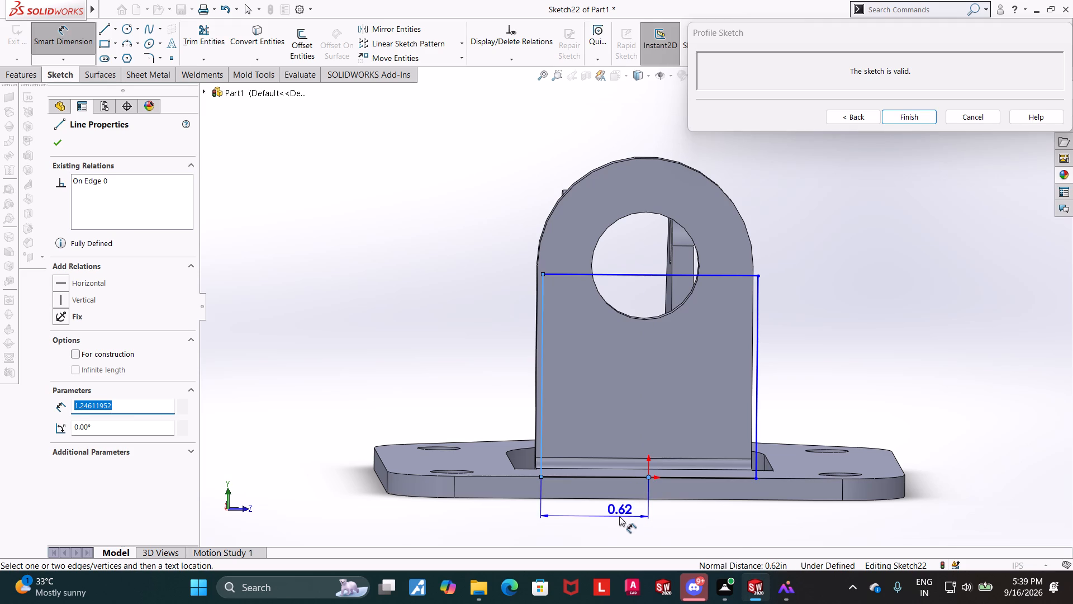
{"action": "left_click", "coordinate": [619, 516]}
{"action": "type", "text": "0.625"}
{"action": "key", "text": "Return"}
{"action": "key", "text": "Escape"}
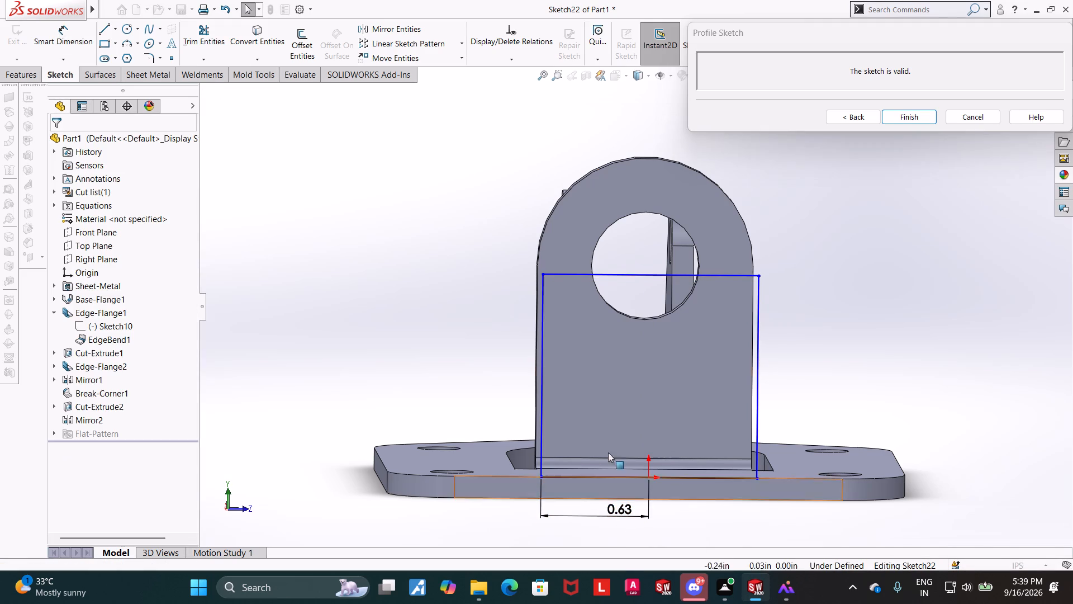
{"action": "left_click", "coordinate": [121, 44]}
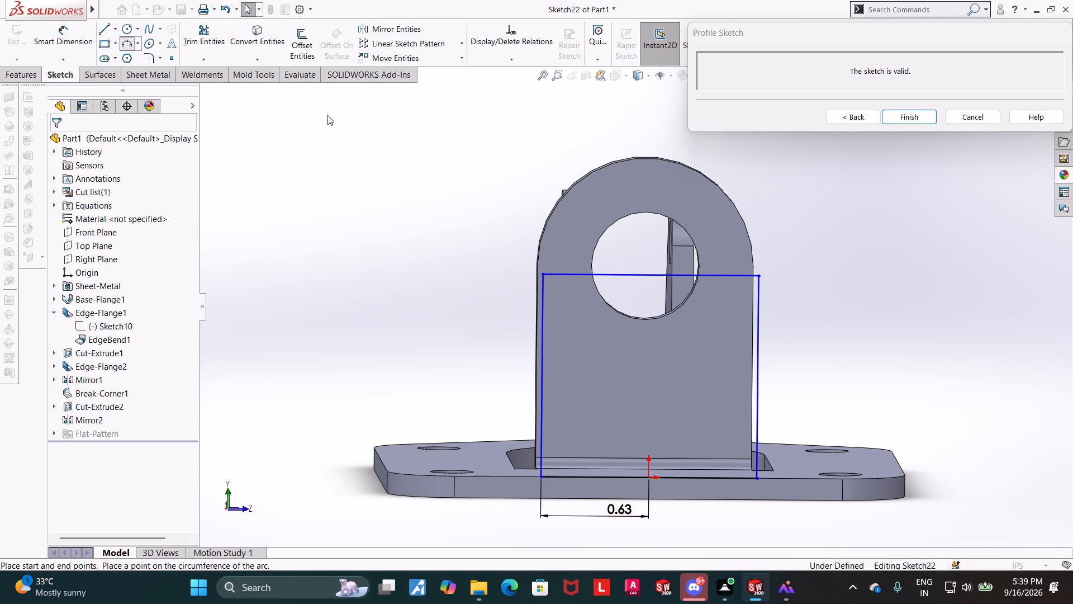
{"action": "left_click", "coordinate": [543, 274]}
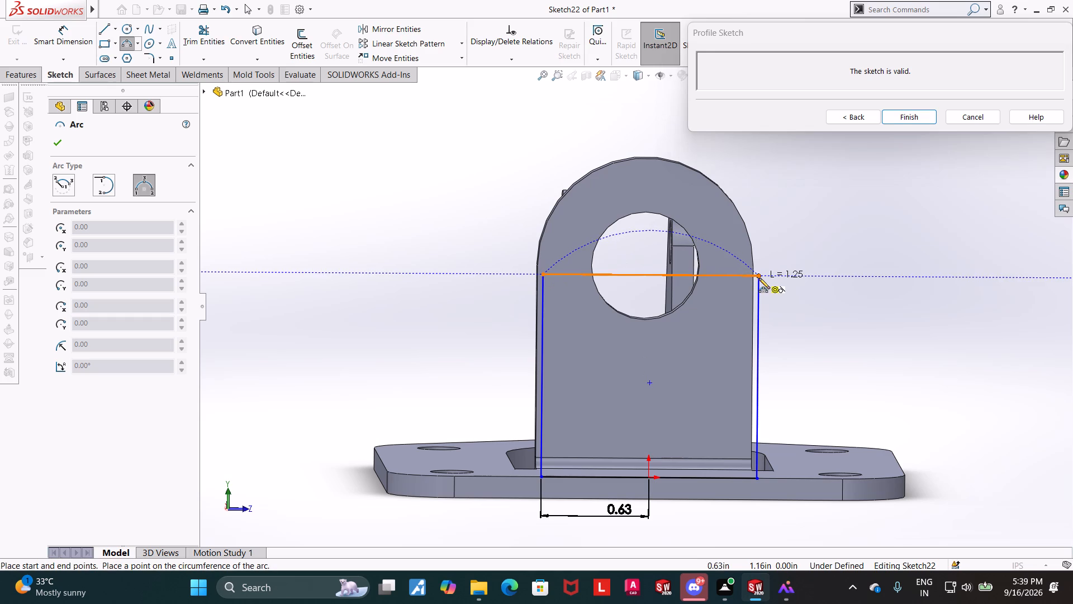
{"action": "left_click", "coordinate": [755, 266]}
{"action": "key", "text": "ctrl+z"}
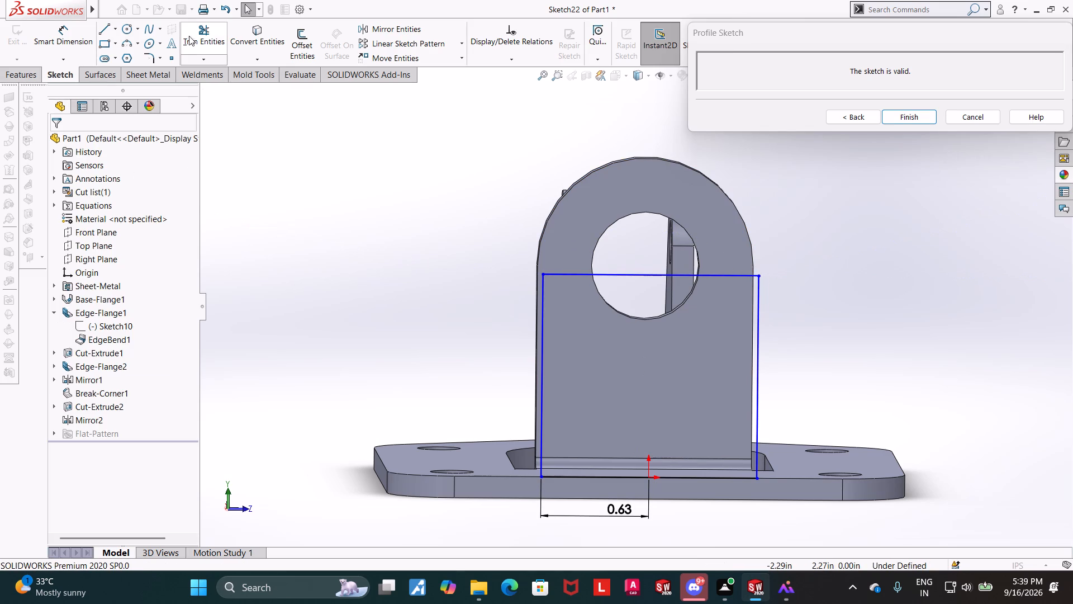
Round the profile's top with a three-point arc of about 0.63 in radius between its upper corners, trimming away the straight top line.
{"action": "left_click", "coordinate": [128, 44]}
{"action": "left_click", "coordinate": [543, 273]}
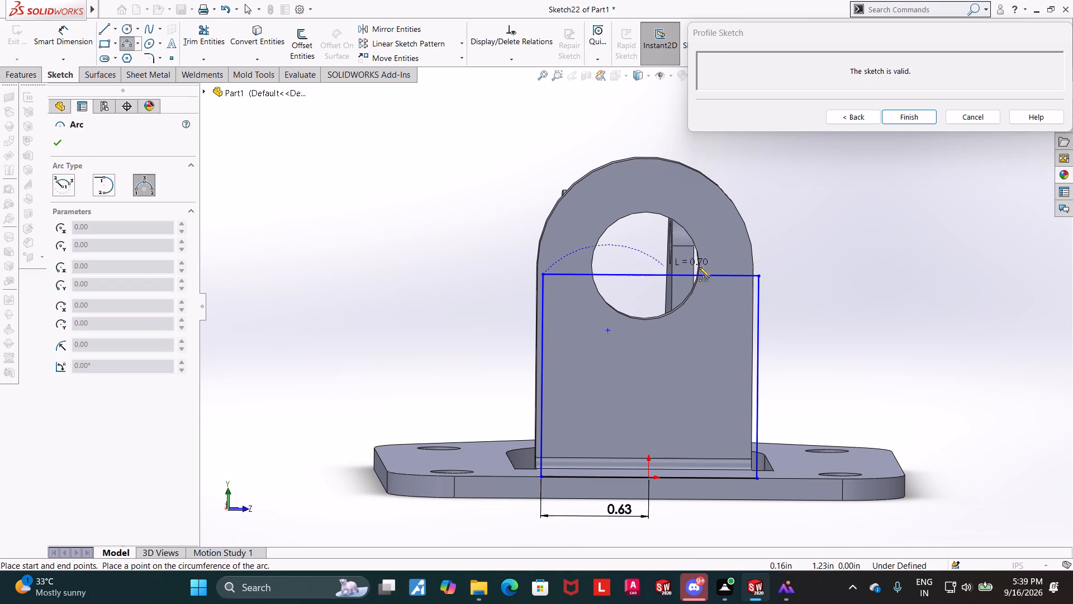
{"action": "left_click", "coordinate": [757, 276]}
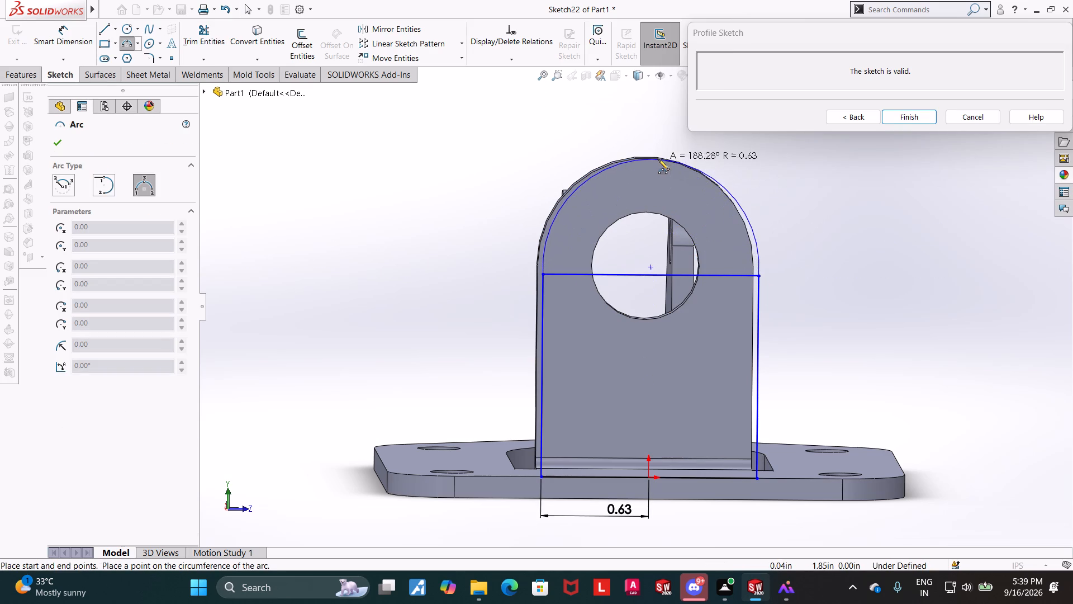
{"action": "left_click", "coordinate": [658, 168]}
{"action": "key", "text": "Escape"}
{"action": "key", "text": "Escape"}
{"action": "middle_click_drag", "start_coordinate": [818, 234], "coordinate": [813, 218]}
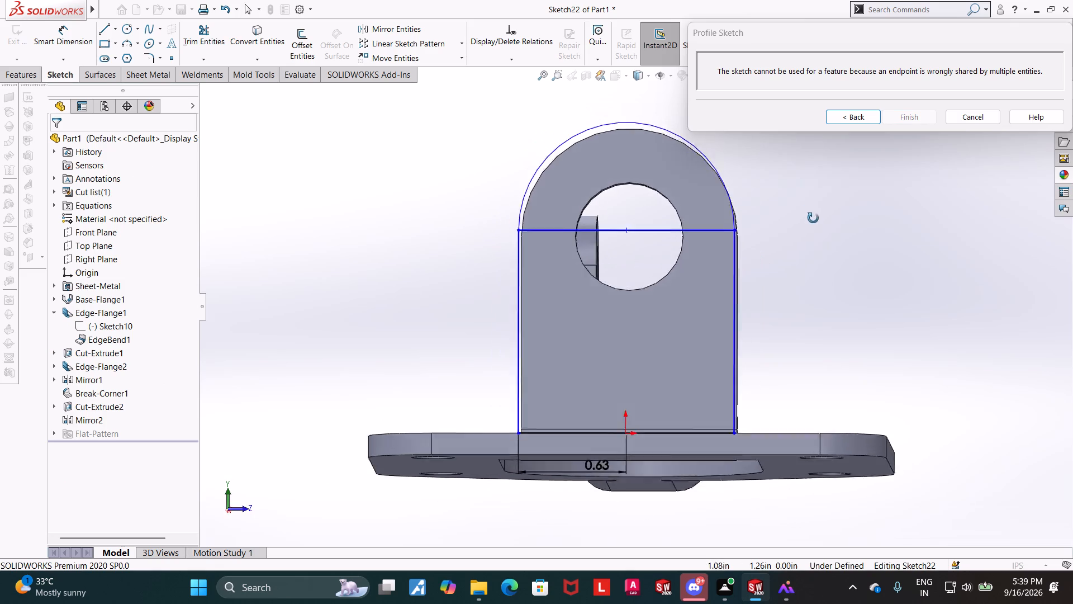
{"action": "middle_click_drag", "start_coordinate": [813, 218], "coordinate": [813, 228]}
{"action": "left_click", "coordinate": [196, 30]}
{"action": "left_click_drag", "start_coordinate": [586, 289], "coordinate": [585, 228]}
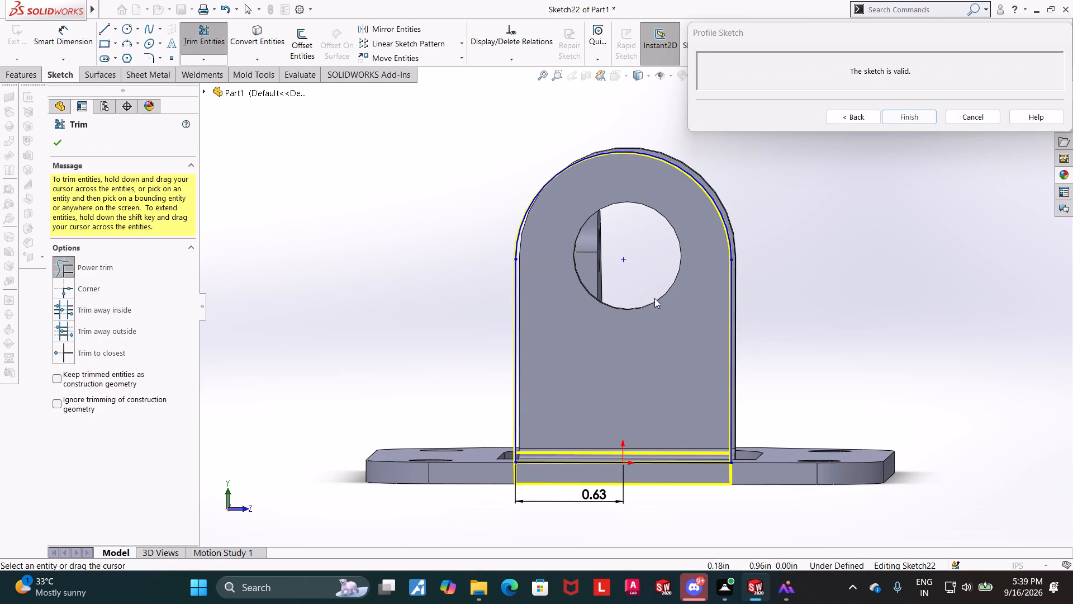
{"action": "middle_click", "coordinate": [795, 286]}
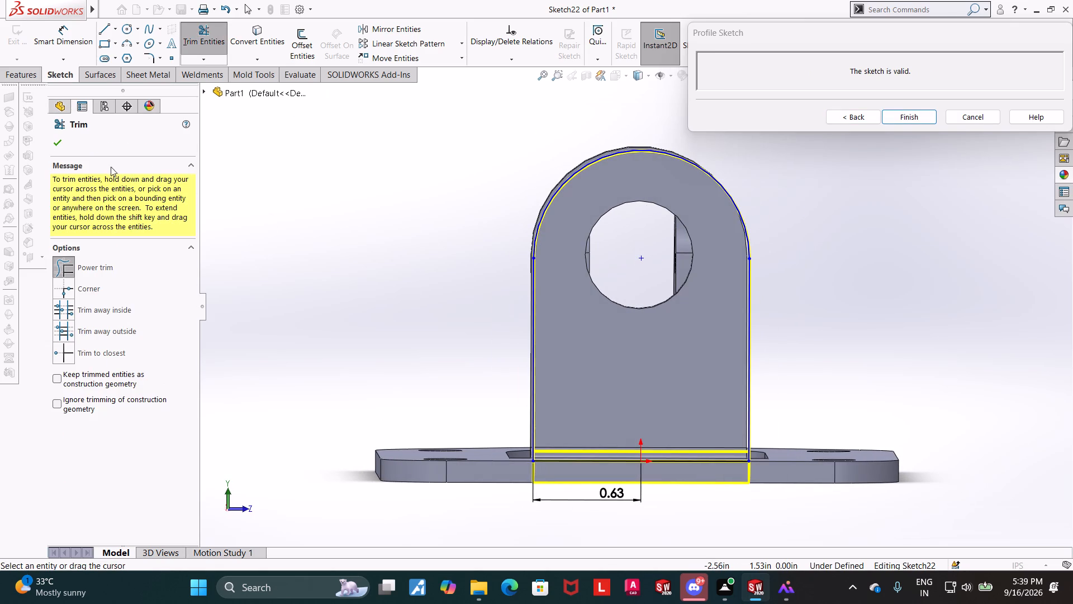
Sketch a circle centred on the top arc's centre and dimension its diameter at 0.625 in.
{"action": "left_click", "coordinate": [125, 29]}
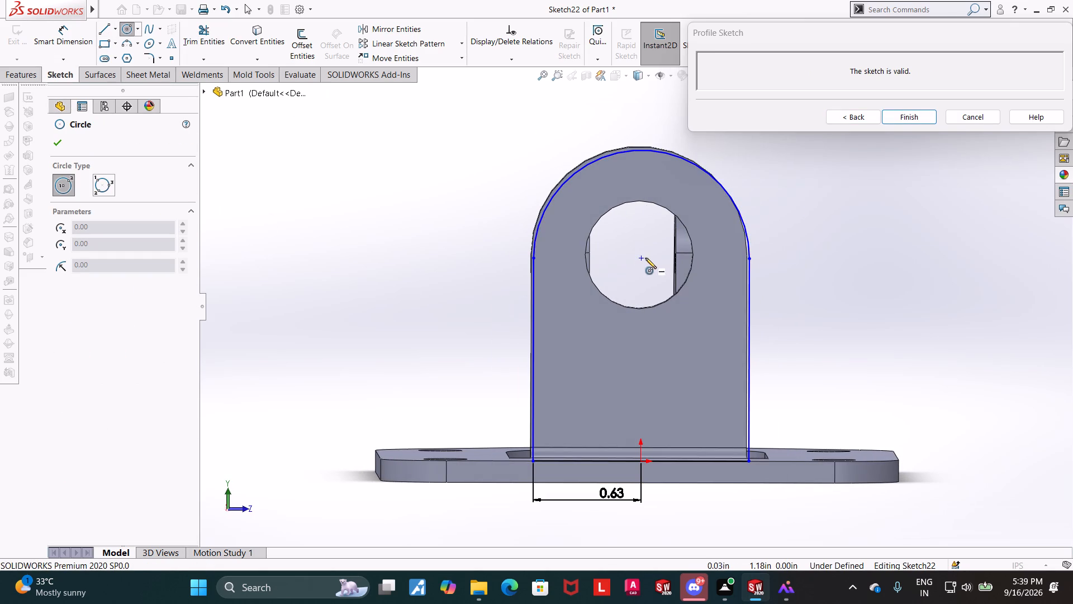
{"action": "left_click", "coordinate": [640, 258]}
{"action": "left_click", "coordinate": [681, 218]}
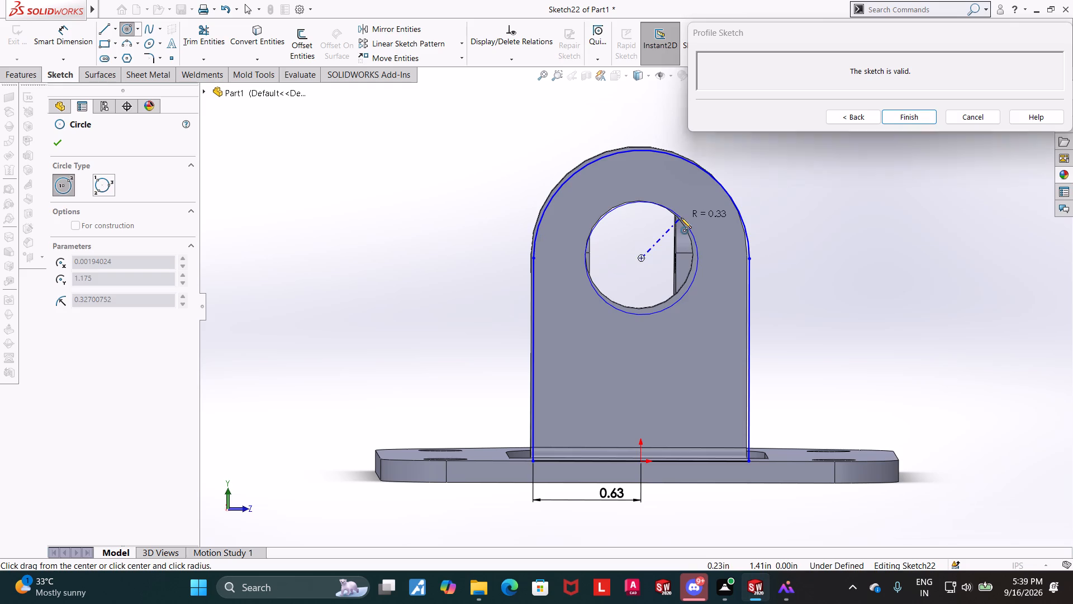
{"action": "key", "text": "Escape"}
{"action": "key", "text": "Escape"}
{"action": "left_click", "coordinate": [46, 26]}
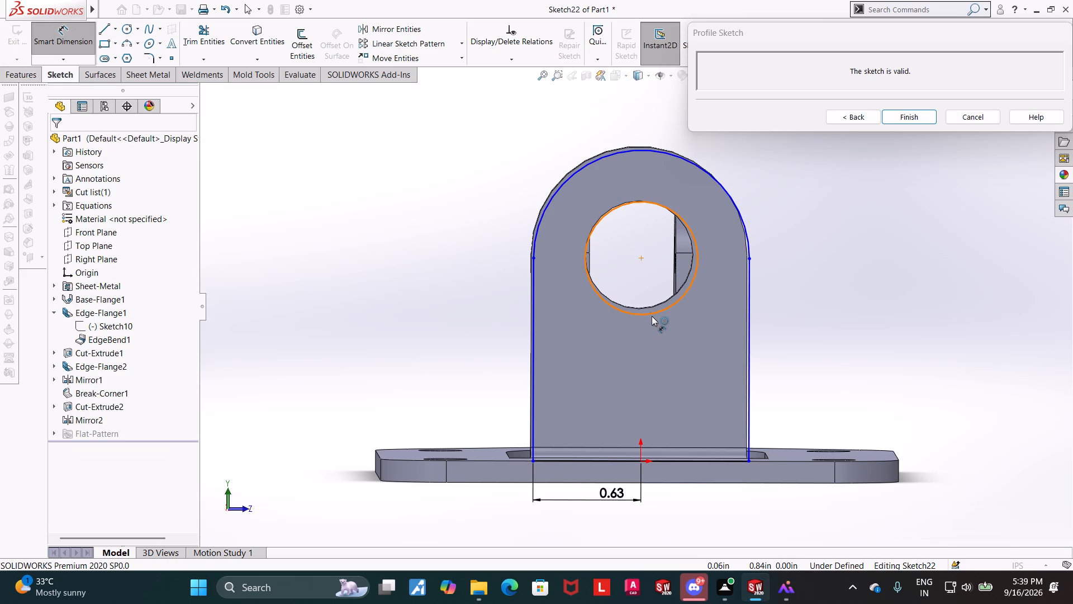
{"action": "left_click", "coordinate": [650, 312]}
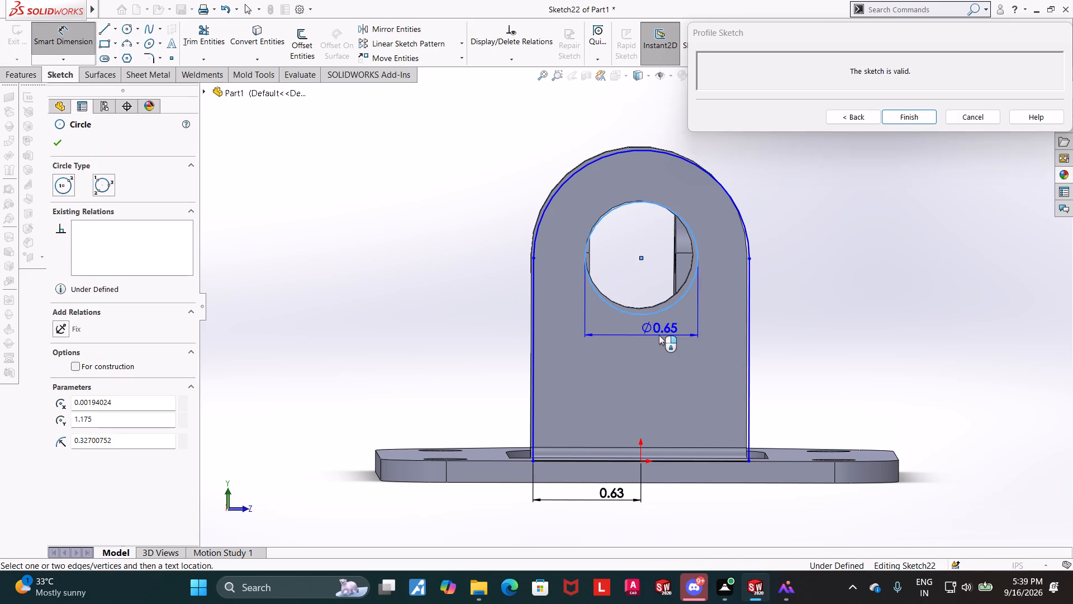
{"action": "left_click", "coordinate": [659, 335]}
{"action": "type", "text": "0."}
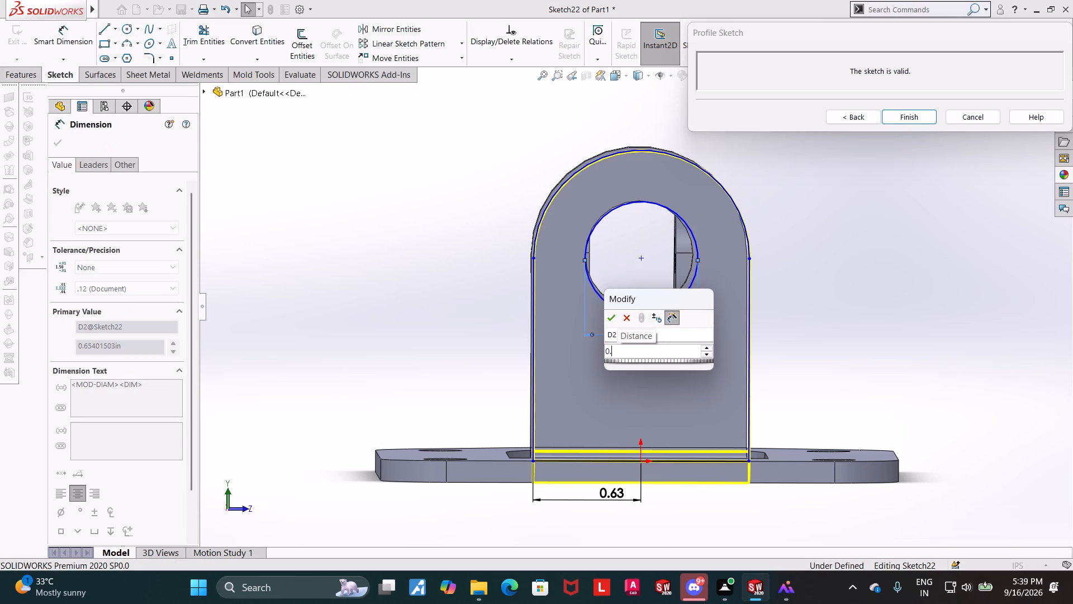
{"action": "type", "text": "625"}
{"action": "key", "text": "Return"}
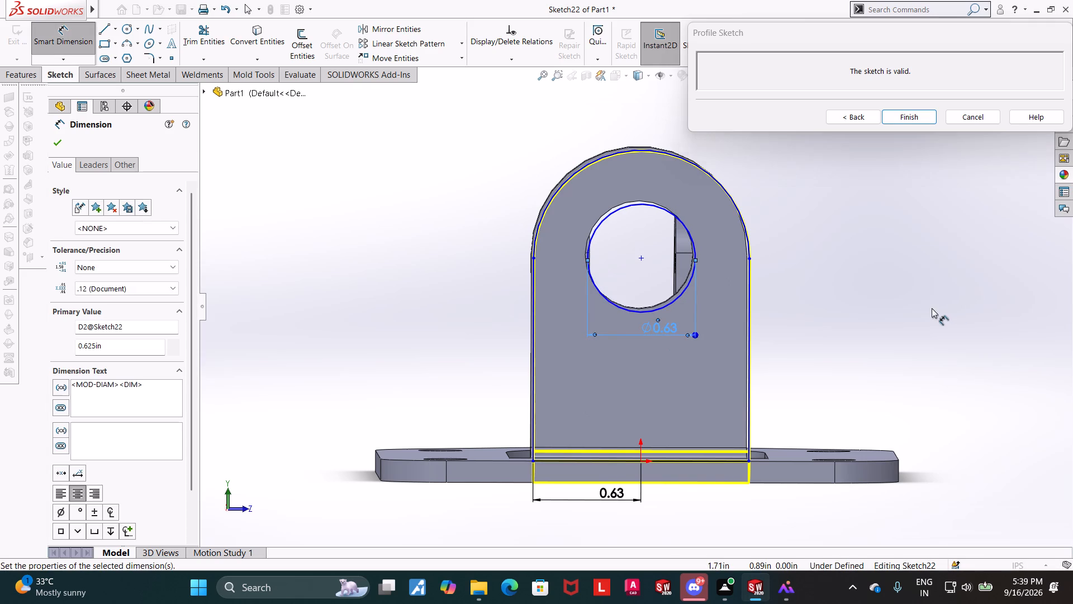
{"action": "middle_click", "coordinate": [931, 308]}
Return from the profile sketch to the flange settings and create the round-topped edge flange with its hole.
{"action": "left_click", "coordinate": [846, 121]}
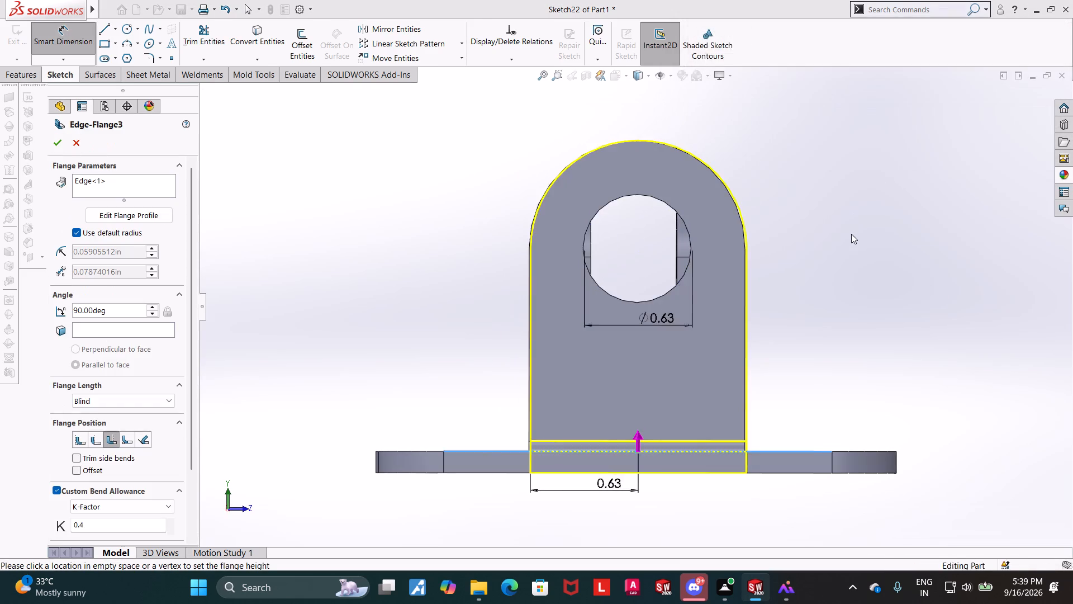
{"action": "middle_click_drag", "start_coordinate": [850, 234], "coordinate": [825, 254]}
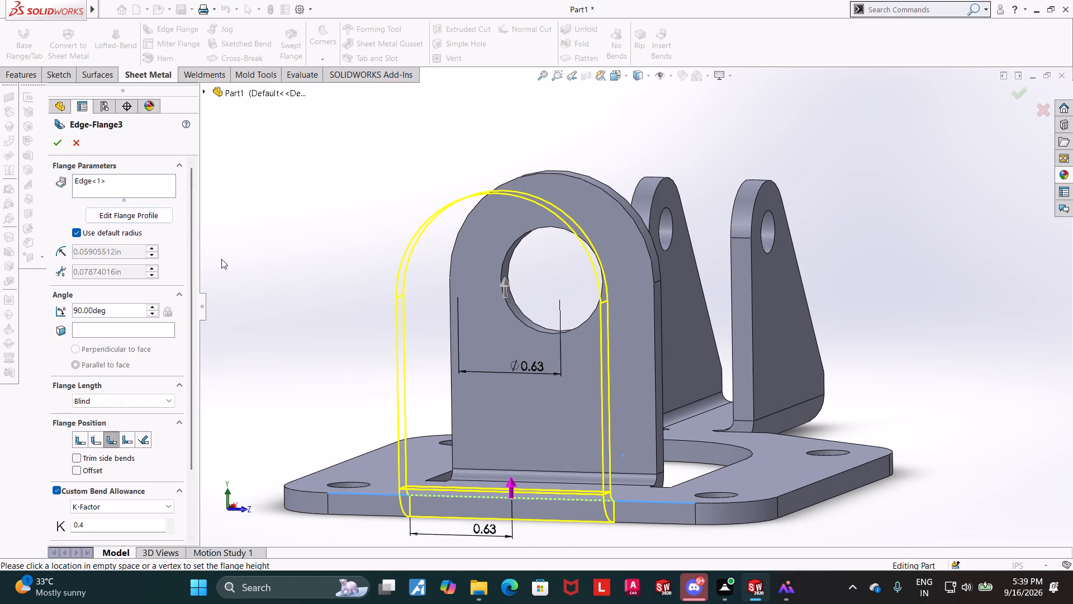
{"action": "left_click", "coordinate": [58, 141]}
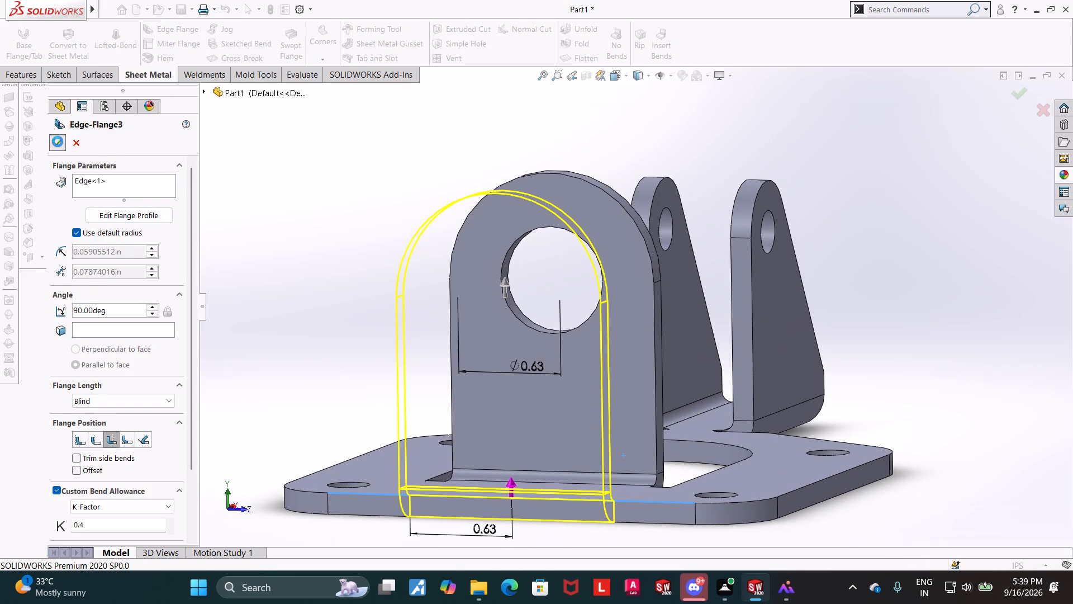
Examine the bracket from several angles, comparing the two round-topped flanges and the tapered tabs, and check Edge-Flange2's sketch and bend.
{"action": "middle_click_drag", "start_coordinate": [273, 246], "coordinate": [221, 311]}
{"action": "scroll", "coordinate": [221, 314], "scroll_direction": "up", "scroll_amount": 6}
{"action": "middle_click_drag", "start_coordinate": [548, 244], "coordinate": [502, 319]}
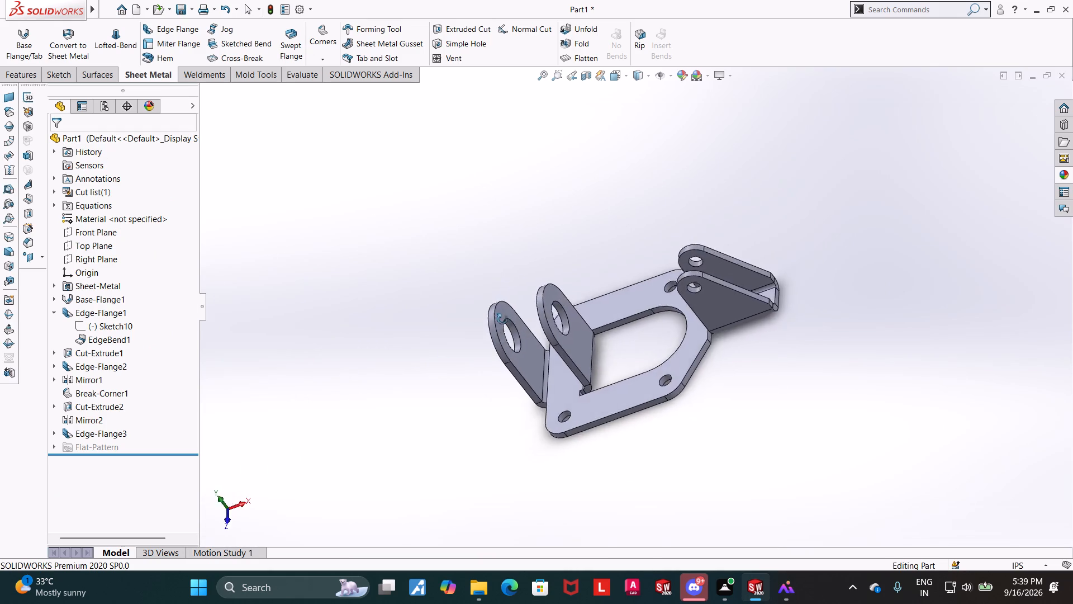
{"action": "middle_click_drag", "start_coordinate": [502, 319], "coordinate": [538, 384]}
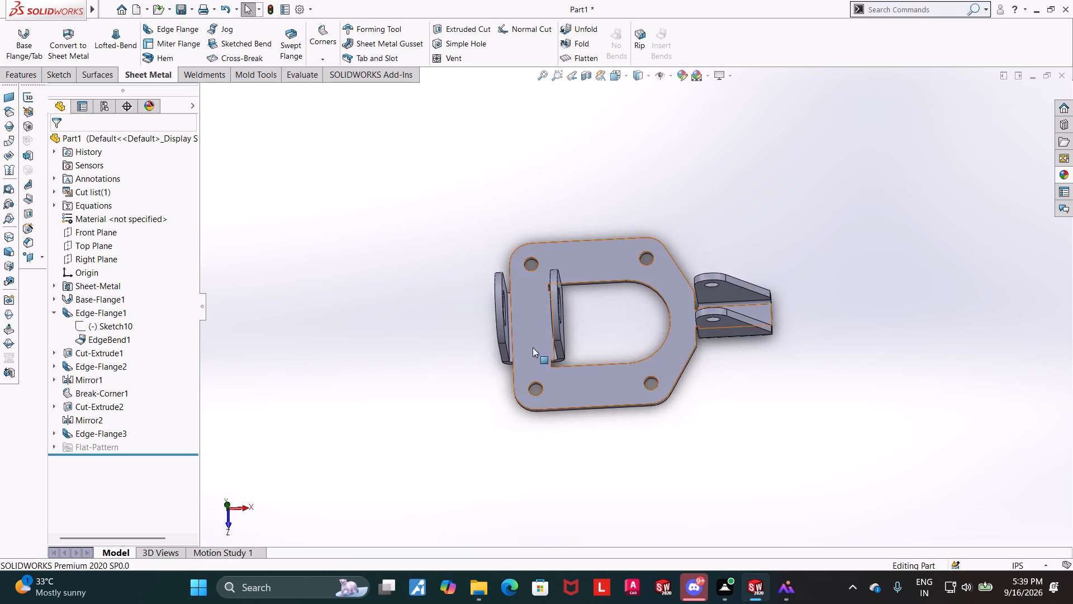
{"action": "scroll", "coordinate": [524, 319], "scroll_direction": "down", "scroll_amount": 4}
{"action": "middle_click_drag", "start_coordinate": [477, 414], "coordinate": [493, 391]}
{"action": "middle_click_drag", "start_coordinate": [470, 394], "coordinate": [476, 392]}
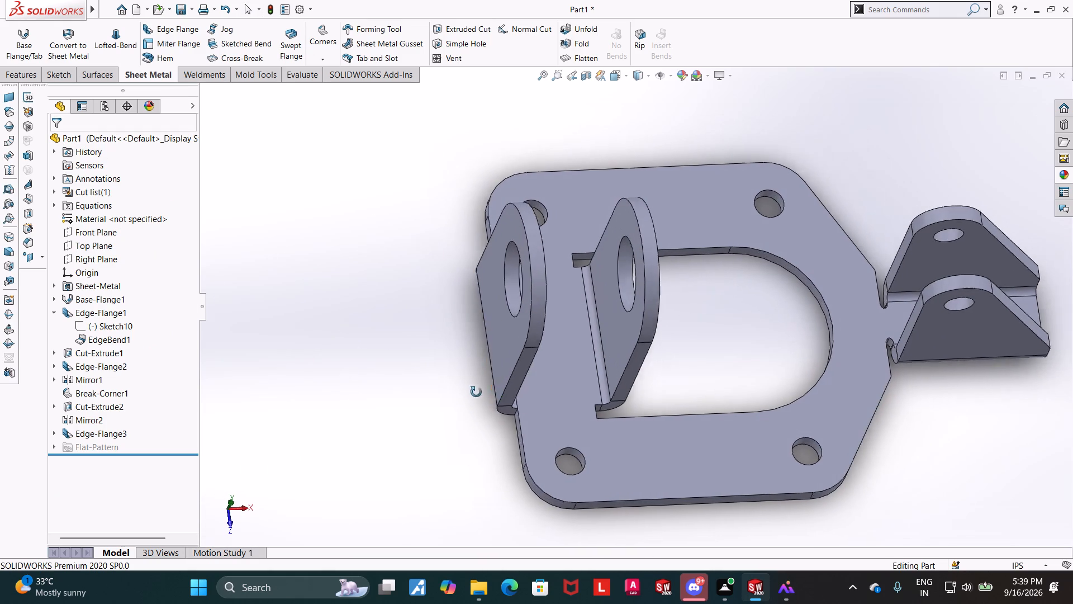
{"action": "middle_click_drag", "start_coordinate": [476, 392], "coordinate": [507, 375]}
{"action": "middle_click_drag", "start_coordinate": [472, 416], "coordinate": [453, 407]}
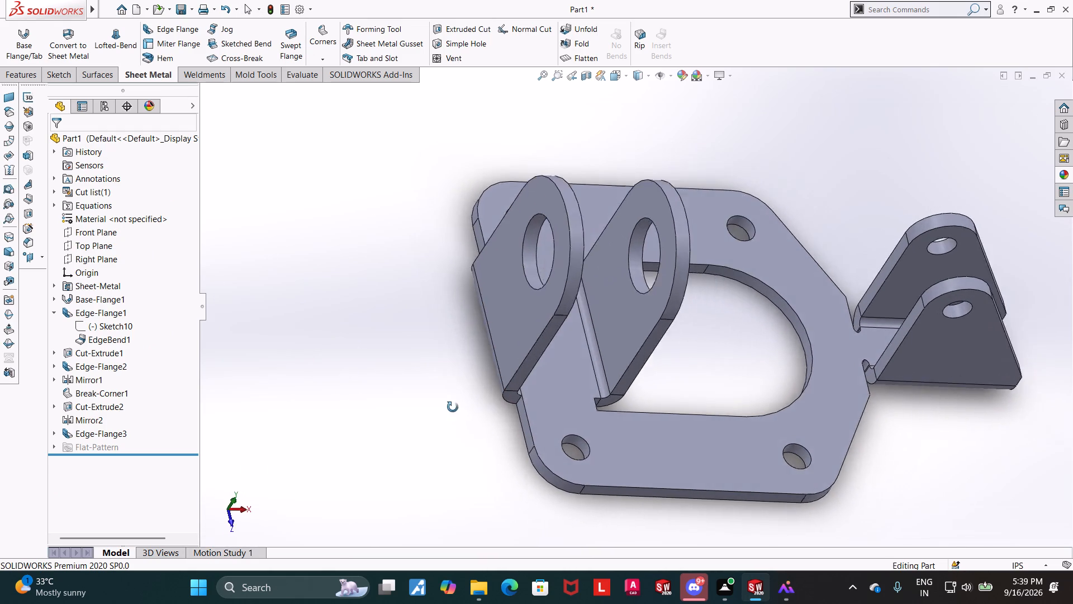
{"action": "middle_click_drag", "start_coordinate": [453, 407], "coordinate": [444, 315]}
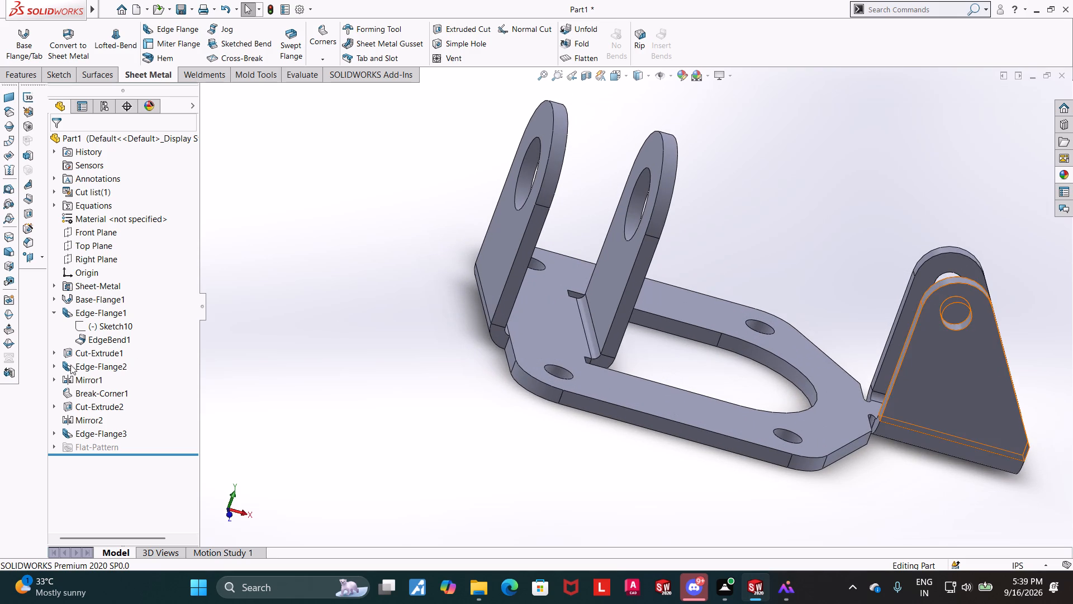
{"action": "left_click", "coordinate": [55, 364]}
{"action": "left_click", "coordinate": [101, 394]}
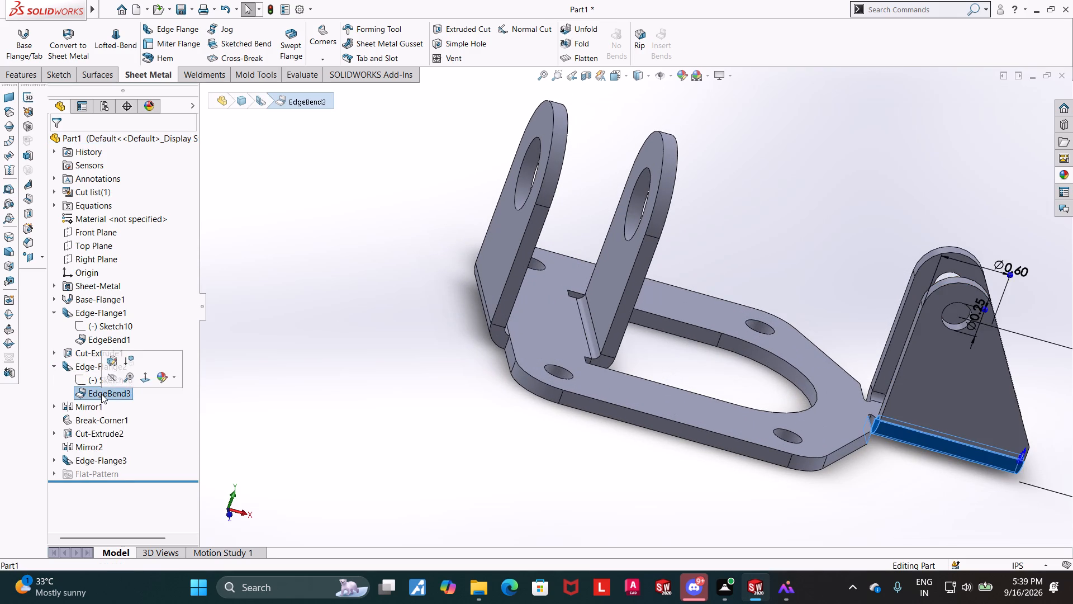
{"action": "left_click", "coordinate": [373, 377]}
{"action": "left_click", "coordinate": [87, 371]}
{"action": "left_click", "coordinate": [351, 400]}
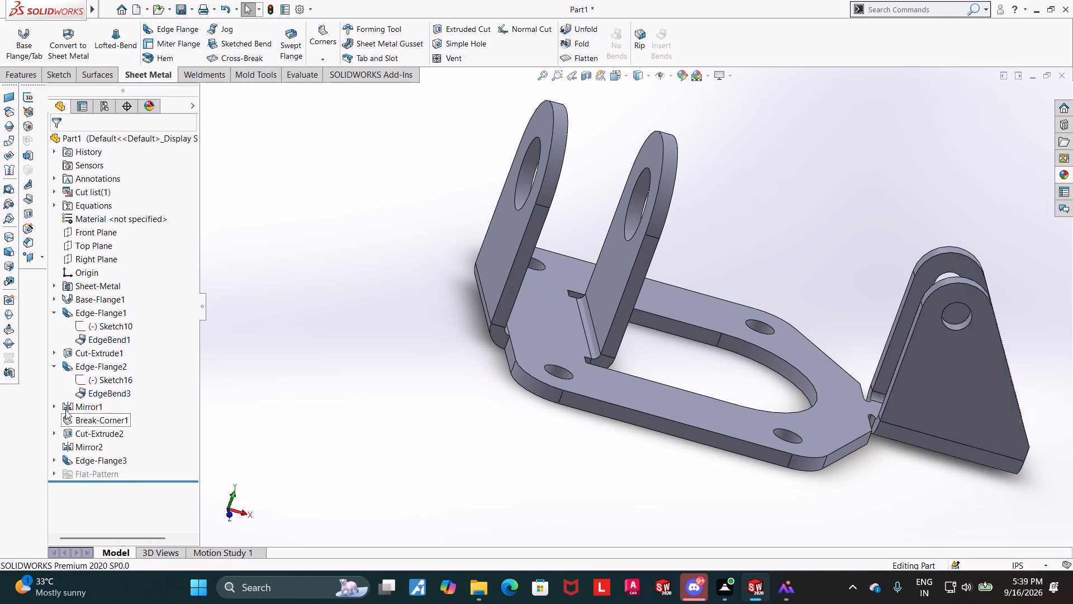
Edit the outer round-topped edge flange to trim side bends, leaving its offset off.
{"action": "left_click", "coordinate": [83, 461]}
{"action": "left_click", "coordinate": [88, 426]}
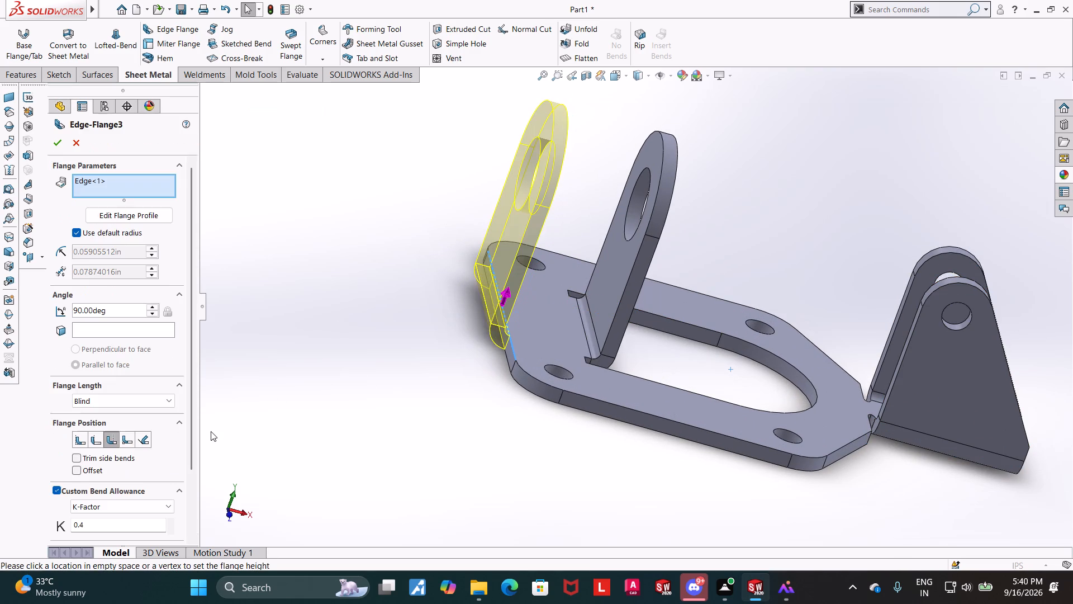
{"action": "middle_click_drag", "start_coordinate": [334, 436], "coordinate": [298, 471]}
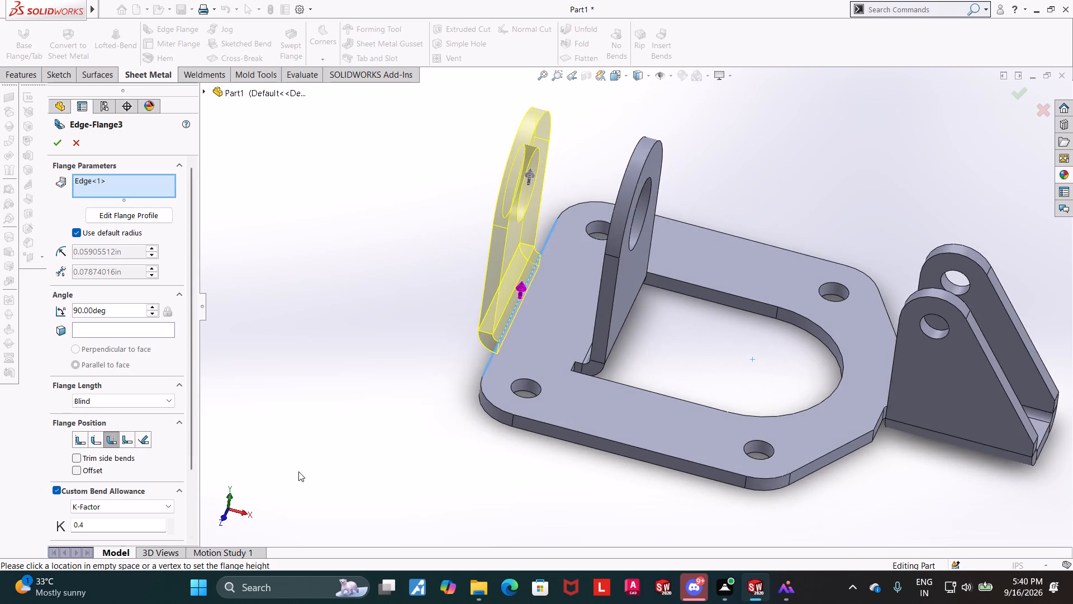
{"action": "middle_click_drag", "start_coordinate": [298, 471], "coordinate": [301, 470]}
{"action": "middle_click", "coordinate": [297, 473]}
{"action": "middle_click_drag", "start_coordinate": [298, 464], "coordinate": [303, 443]}
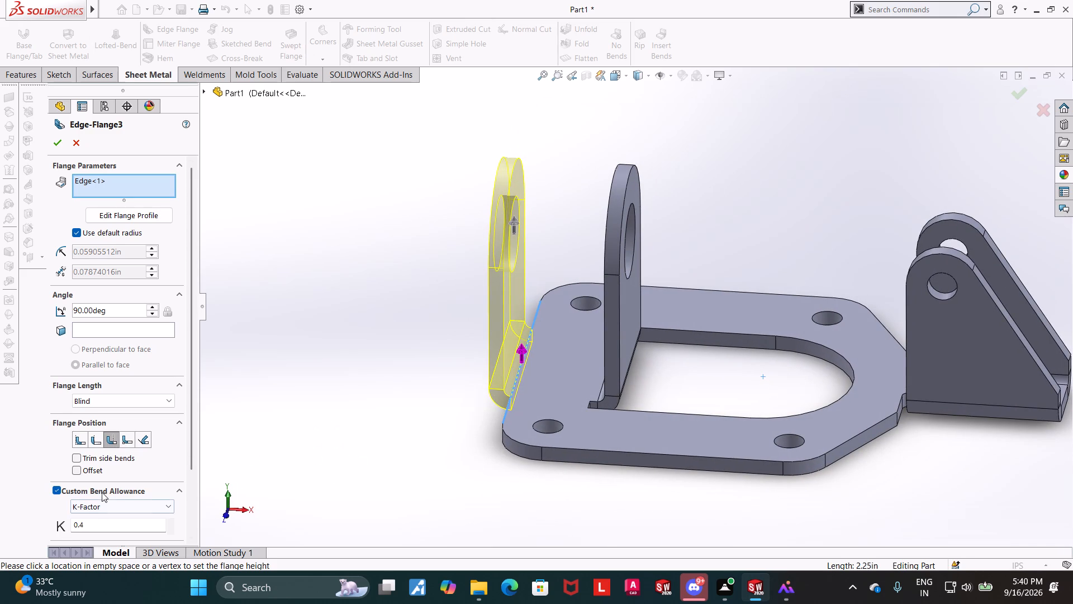
{"action": "left_click", "coordinate": [77, 459]}
{"action": "left_click", "coordinate": [77, 471]}
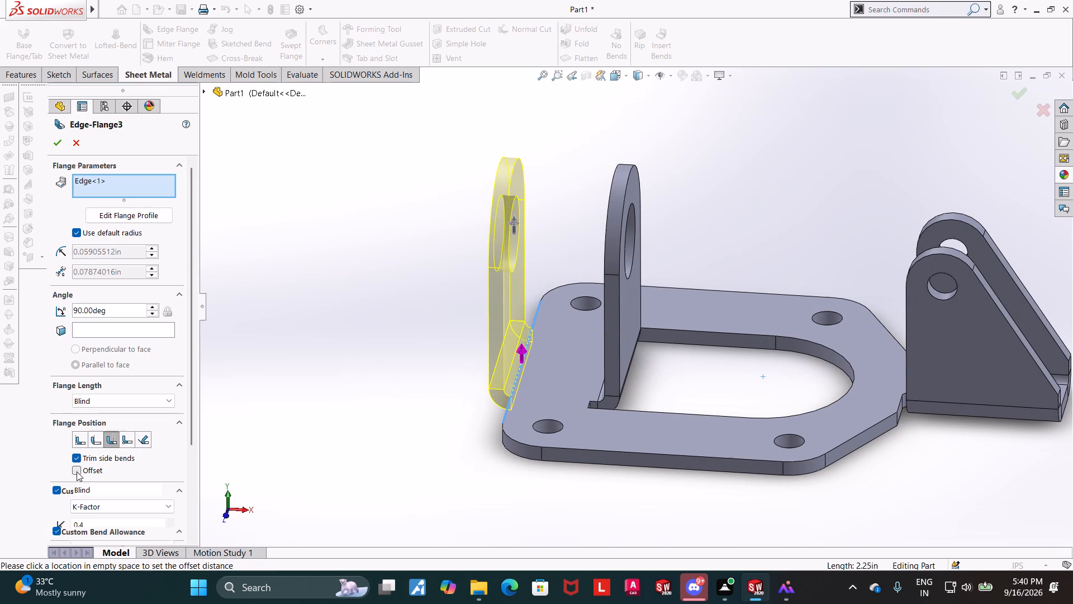
{"action": "middle_click_drag", "start_coordinate": [315, 438], "coordinate": [324, 450]}
{"action": "left_click", "coordinate": [78, 469]}
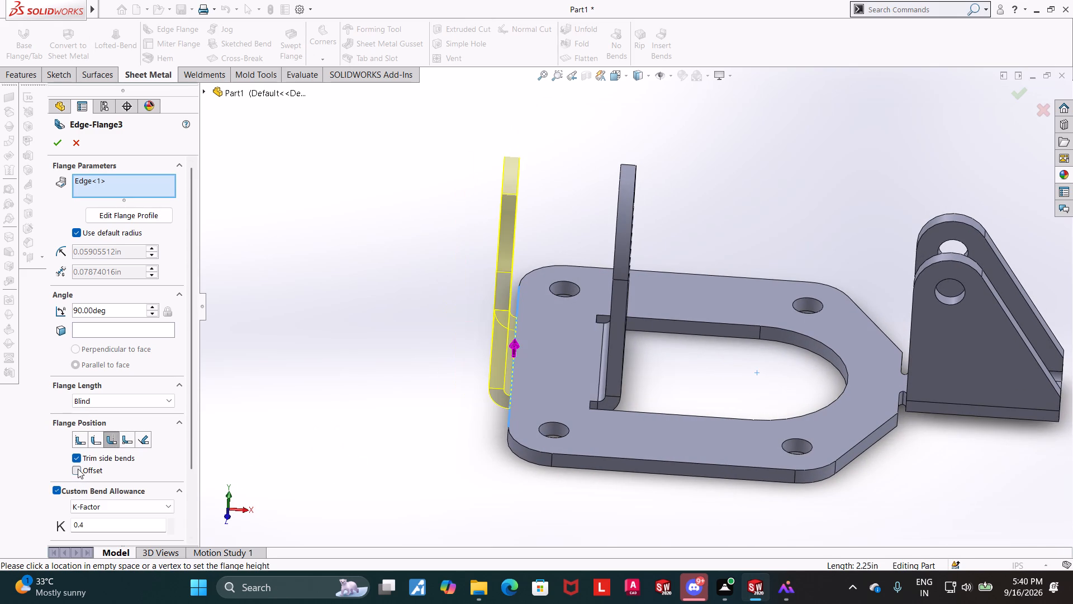
{"action": "left_click", "coordinate": [57, 148]}
{"action": "middle_click_drag", "start_coordinate": [285, 301], "coordinate": [281, 322]}
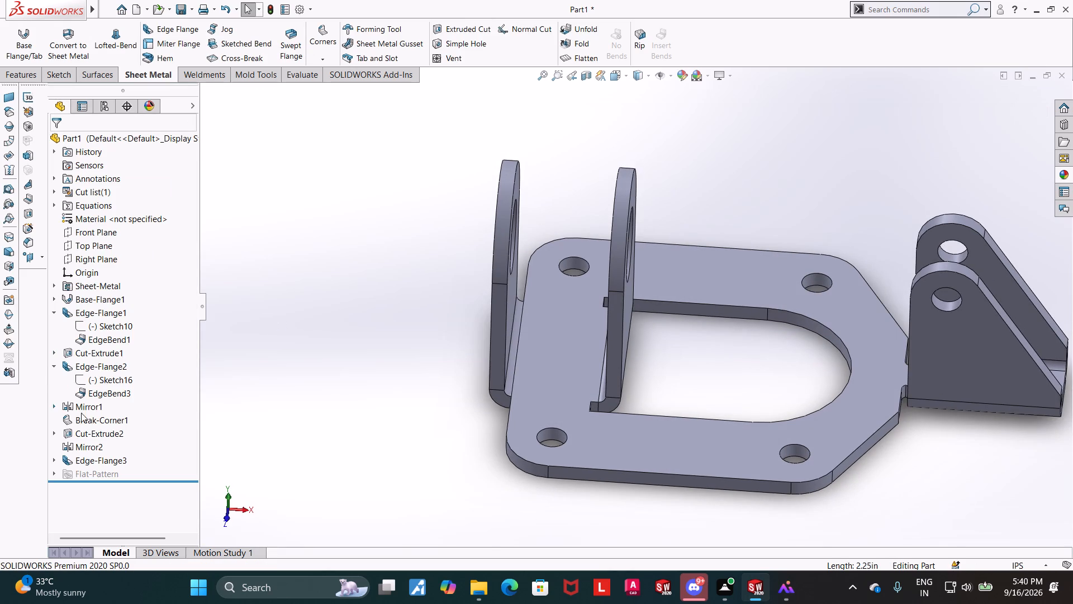
Change the outer round-topped flange's position to Material Outside, comparing Material Inside first and leaving the offset off.
{"action": "left_click", "coordinate": [79, 458]}
{"action": "left_click", "coordinate": [90, 424]}
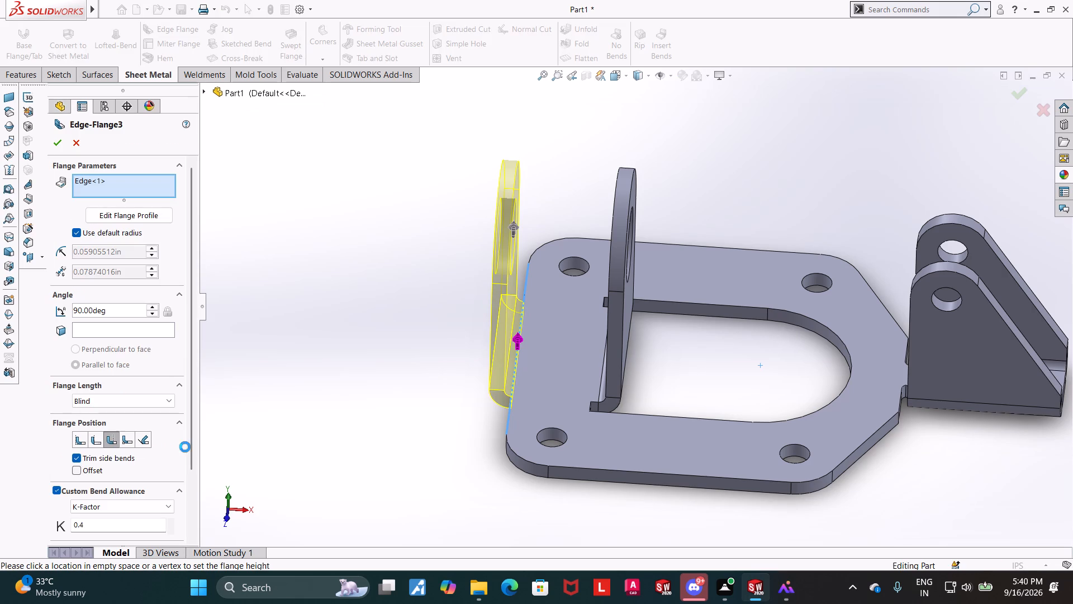
{"action": "left_click", "coordinate": [77, 442]}
{"action": "middle_click_drag", "start_coordinate": [352, 440], "coordinate": [362, 443]}
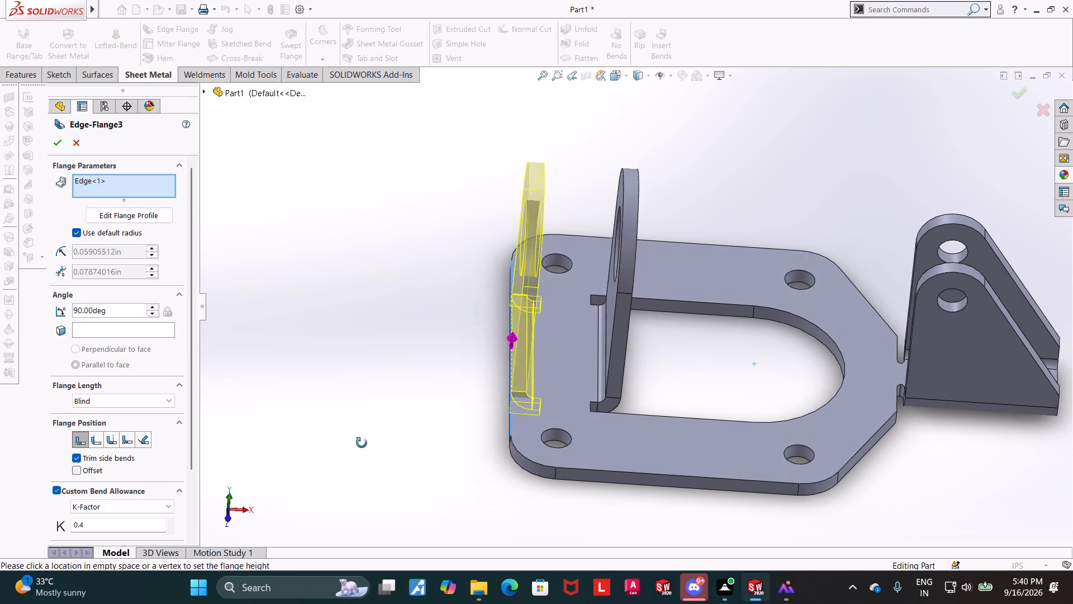
{"action": "middle_click_drag", "start_coordinate": [362, 443], "coordinate": [356, 455]}
{"action": "left_click", "coordinate": [74, 470]}
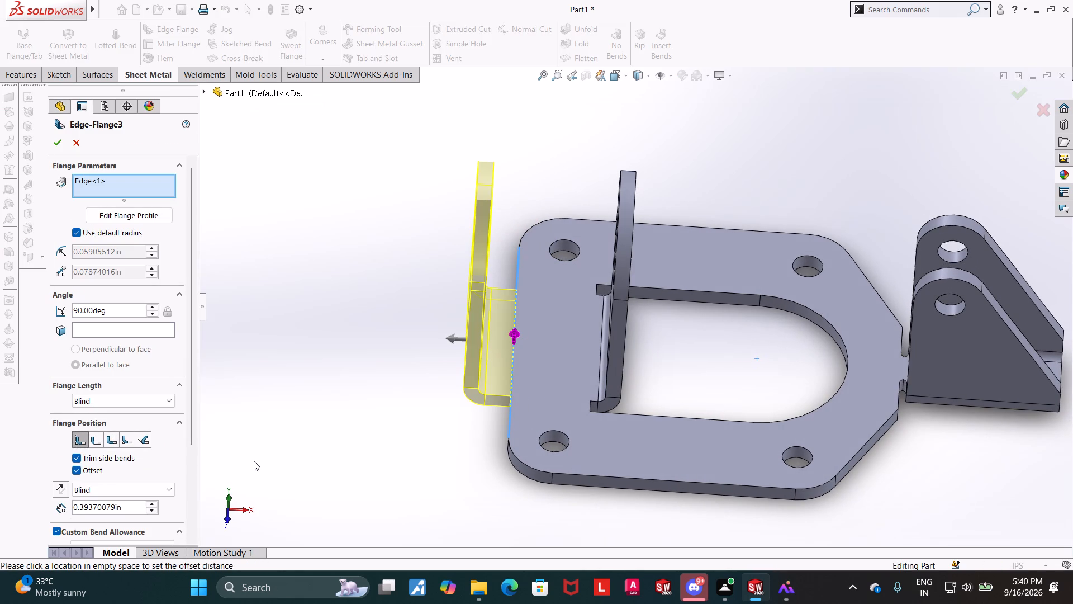
{"action": "left_click", "coordinate": [77, 468]}
{"action": "middle_click_drag", "start_coordinate": [253, 445], "coordinate": [250, 496]}
{"action": "middle_click_drag", "start_coordinate": [382, 352], "coordinate": [382, 390]}
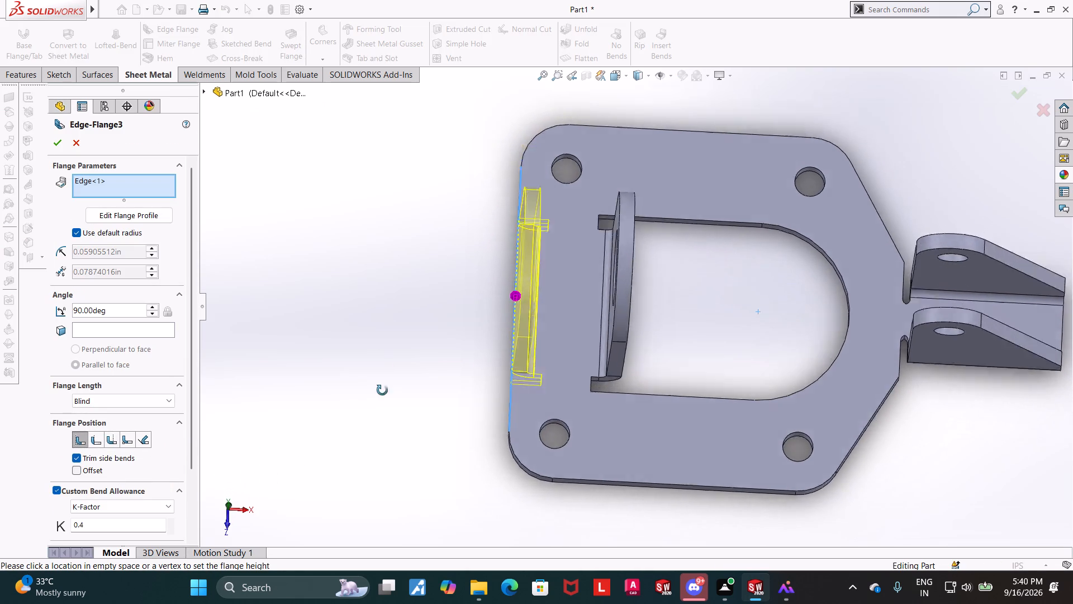
{"action": "middle_click_drag", "start_coordinate": [382, 390], "coordinate": [383, 393]}
{"action": "left_click", "coordinate": [99, 440]}
{"action": "middle_click_drag", "start_coordinate": [306, 399], "coordinate": [298, 413]}
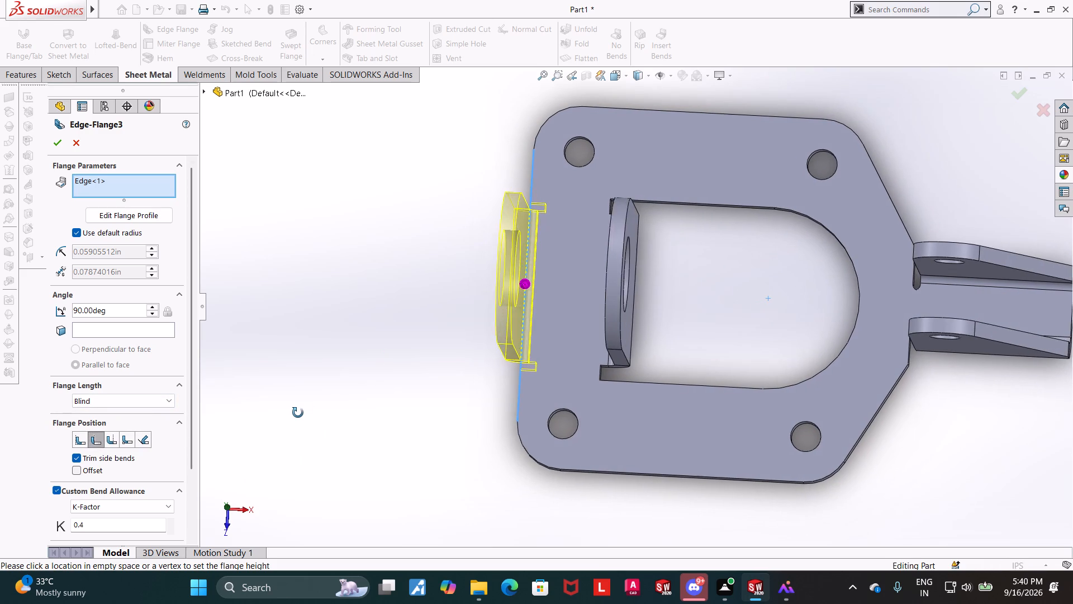
{"action": "middle_click_drag", "start_coordinate": [298, 413], "coordinate": [302, 413]}
{"action": "middle_click", "coordinate": [306, 412]}
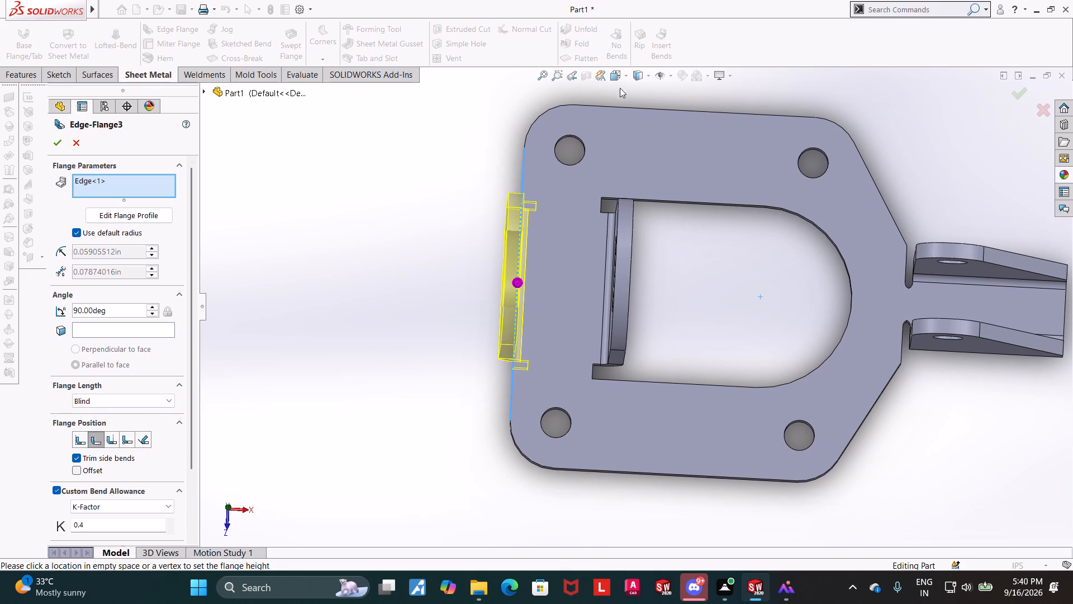
{"action": "left_click", "coordinate": [616, 74]}
{"action": "left_click", "coordinate": [477, 343]}
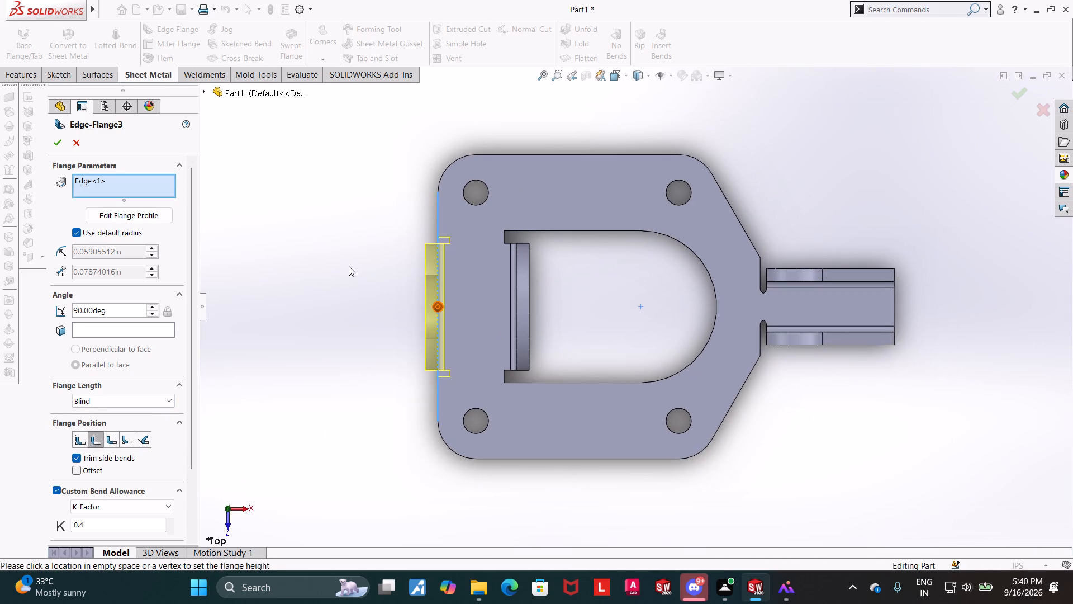
{"action": "left_click", "coordinate": [61, 143]}
{"action": "left_click", "coordinate": [393, 360]}
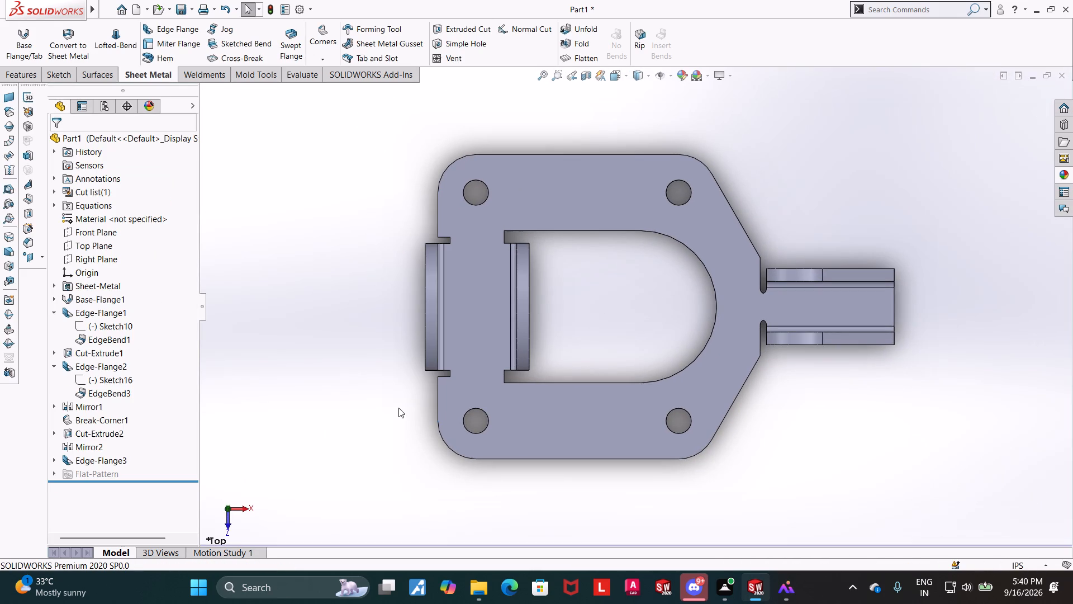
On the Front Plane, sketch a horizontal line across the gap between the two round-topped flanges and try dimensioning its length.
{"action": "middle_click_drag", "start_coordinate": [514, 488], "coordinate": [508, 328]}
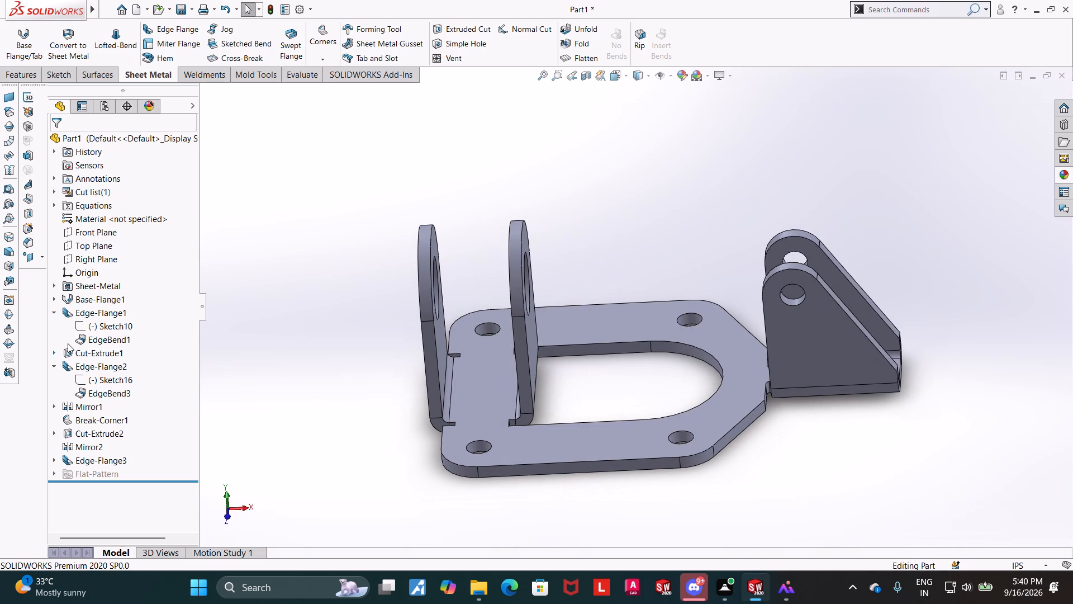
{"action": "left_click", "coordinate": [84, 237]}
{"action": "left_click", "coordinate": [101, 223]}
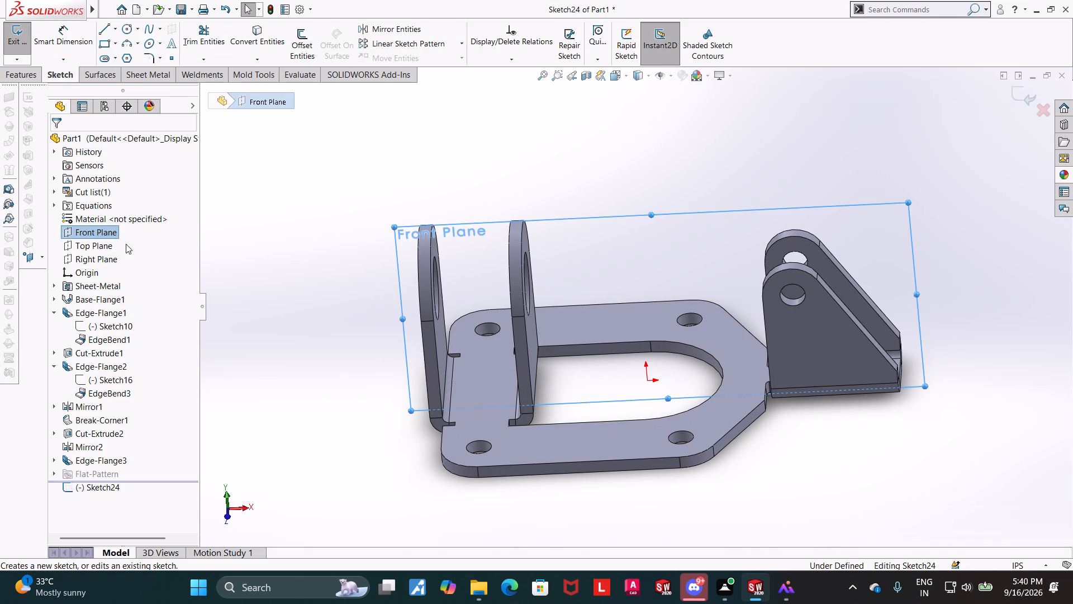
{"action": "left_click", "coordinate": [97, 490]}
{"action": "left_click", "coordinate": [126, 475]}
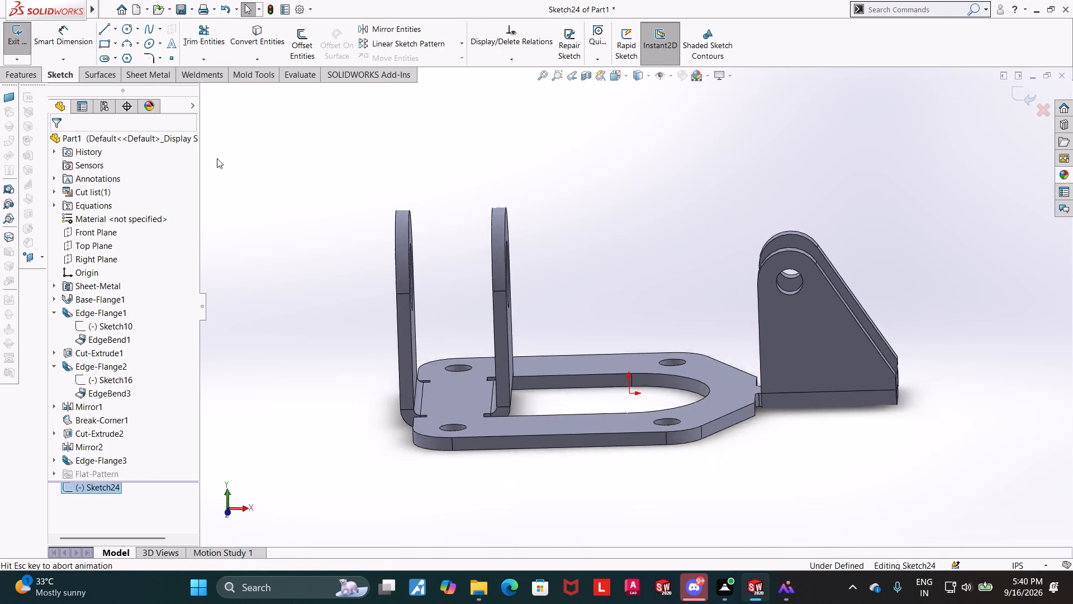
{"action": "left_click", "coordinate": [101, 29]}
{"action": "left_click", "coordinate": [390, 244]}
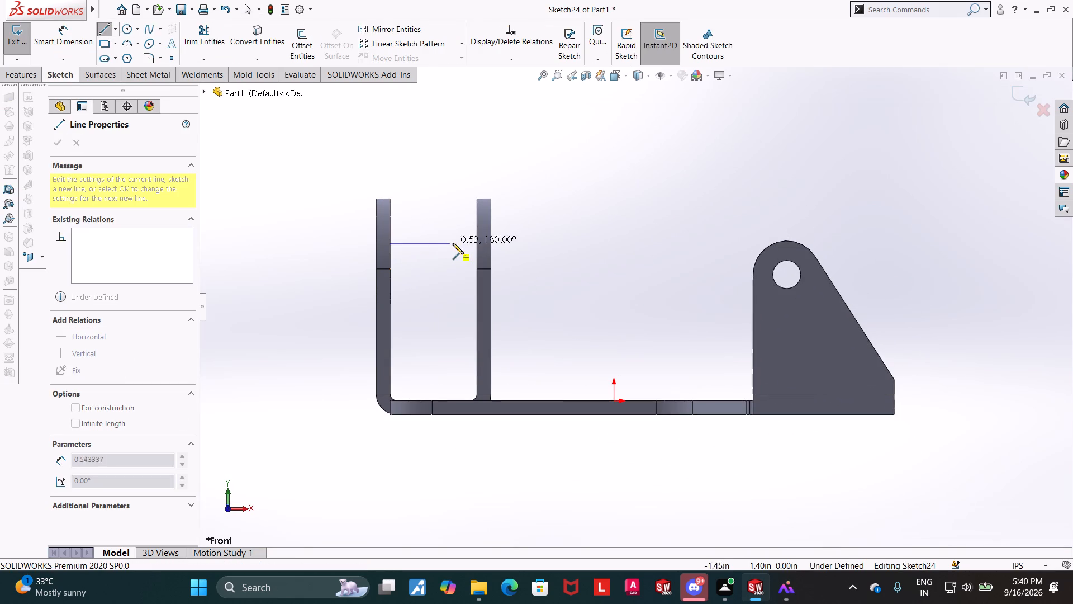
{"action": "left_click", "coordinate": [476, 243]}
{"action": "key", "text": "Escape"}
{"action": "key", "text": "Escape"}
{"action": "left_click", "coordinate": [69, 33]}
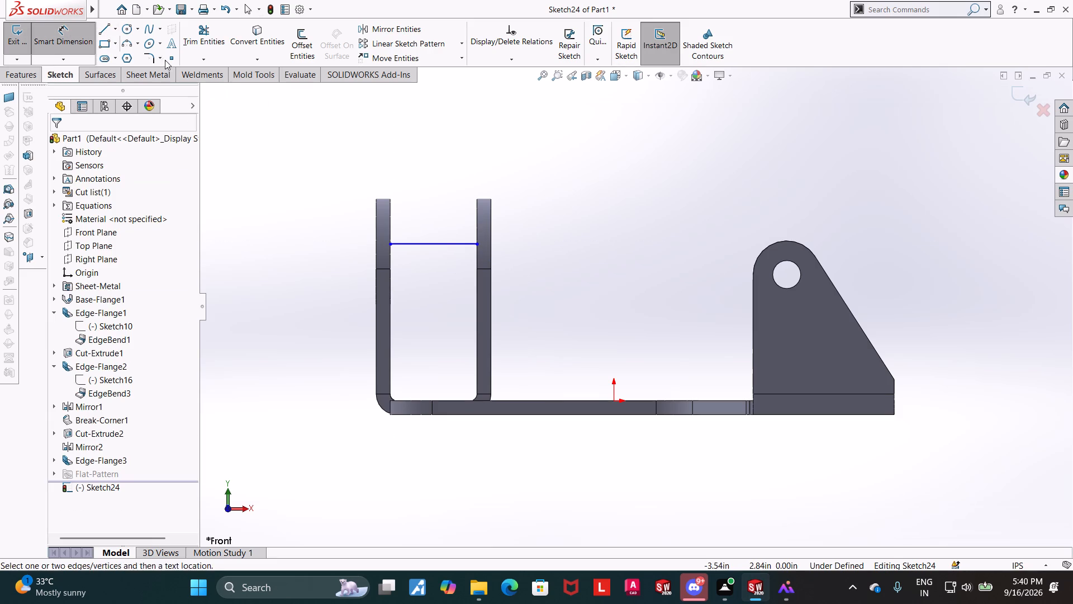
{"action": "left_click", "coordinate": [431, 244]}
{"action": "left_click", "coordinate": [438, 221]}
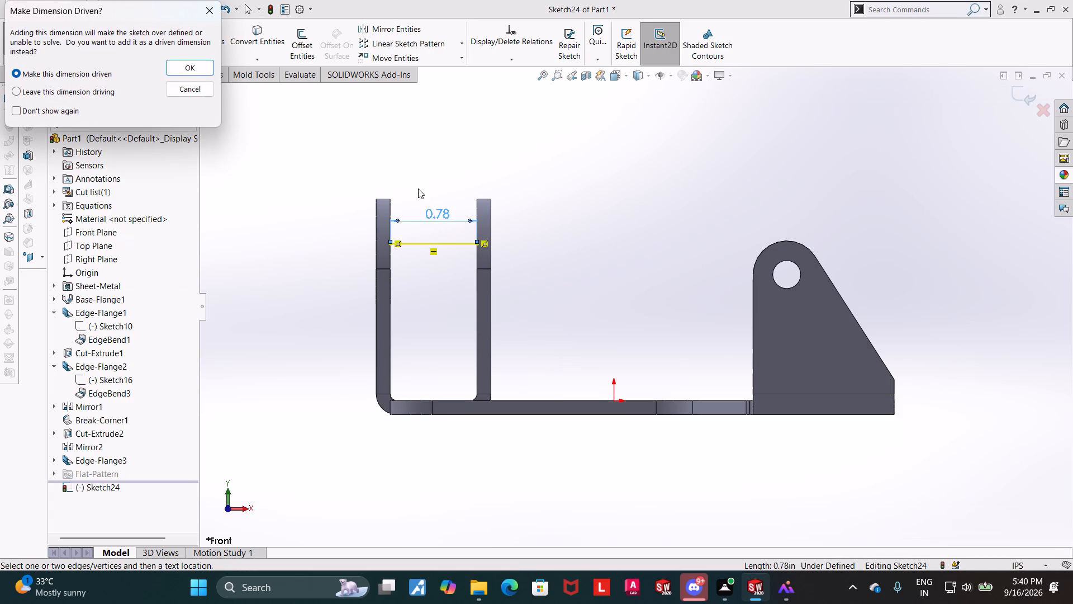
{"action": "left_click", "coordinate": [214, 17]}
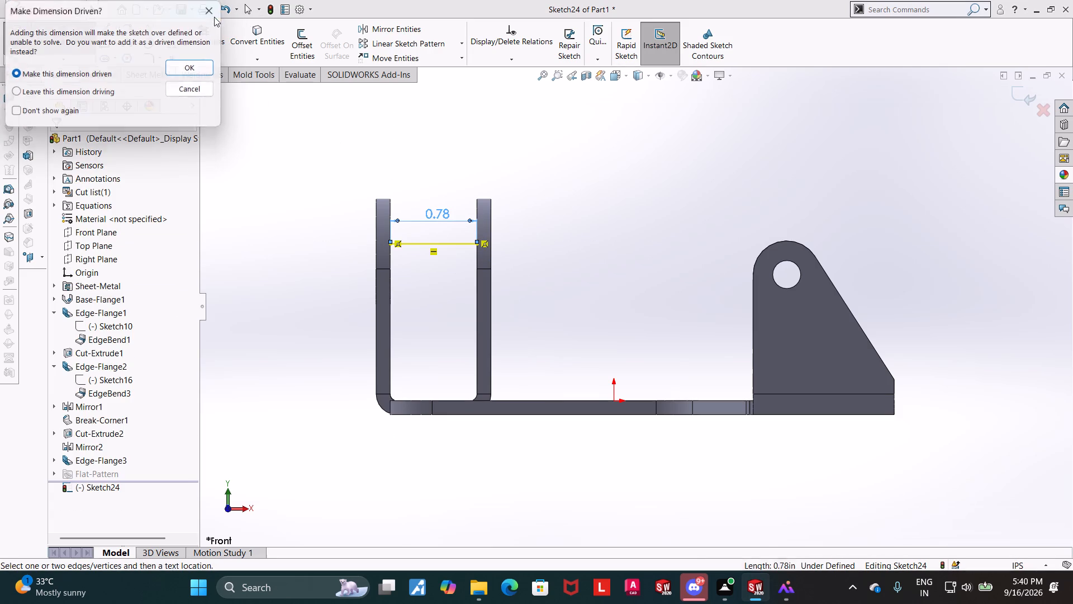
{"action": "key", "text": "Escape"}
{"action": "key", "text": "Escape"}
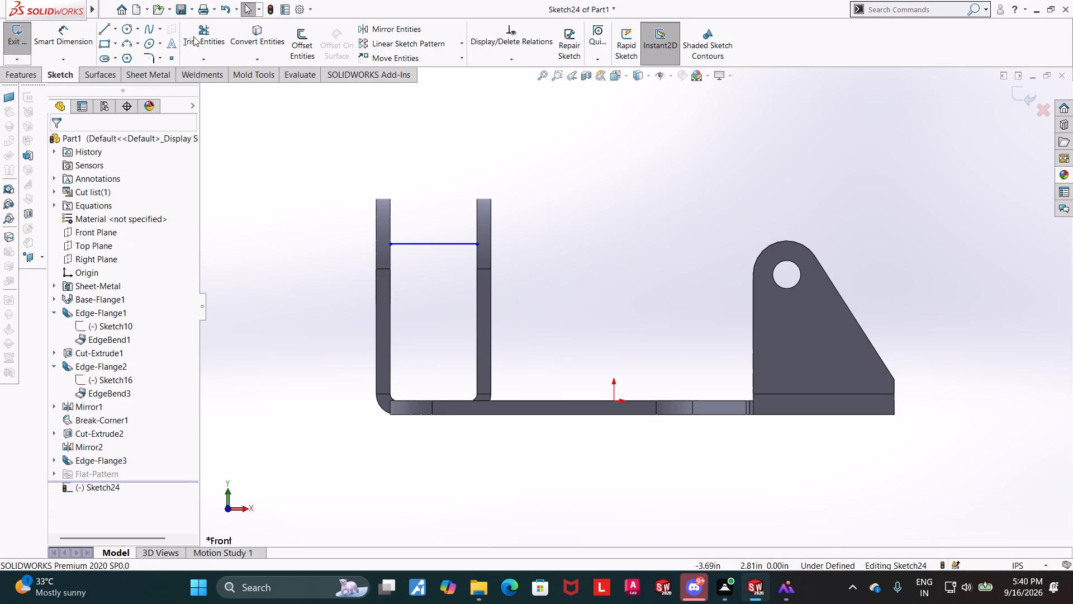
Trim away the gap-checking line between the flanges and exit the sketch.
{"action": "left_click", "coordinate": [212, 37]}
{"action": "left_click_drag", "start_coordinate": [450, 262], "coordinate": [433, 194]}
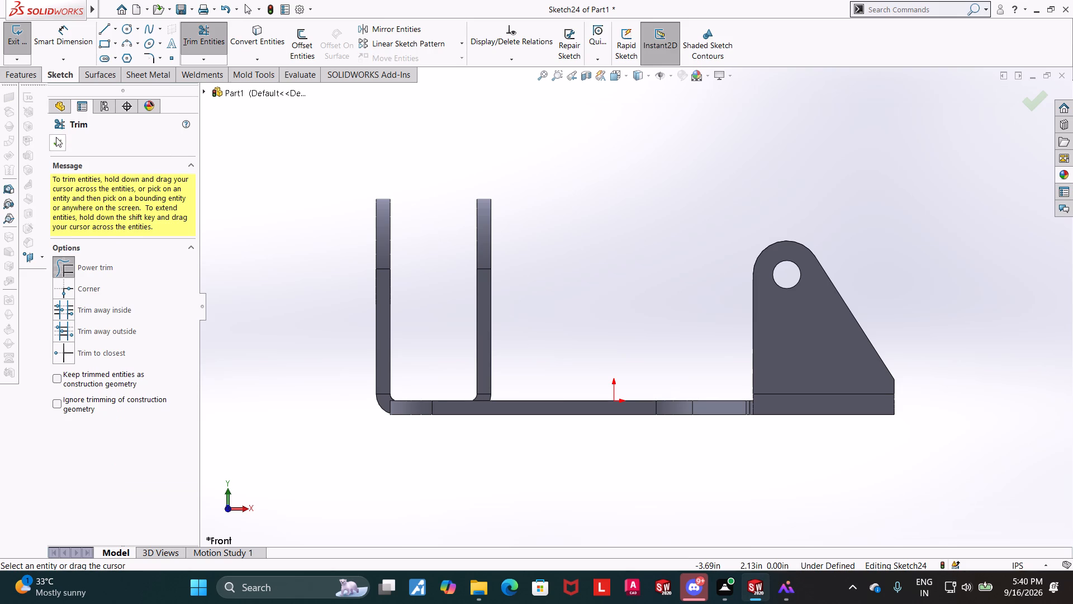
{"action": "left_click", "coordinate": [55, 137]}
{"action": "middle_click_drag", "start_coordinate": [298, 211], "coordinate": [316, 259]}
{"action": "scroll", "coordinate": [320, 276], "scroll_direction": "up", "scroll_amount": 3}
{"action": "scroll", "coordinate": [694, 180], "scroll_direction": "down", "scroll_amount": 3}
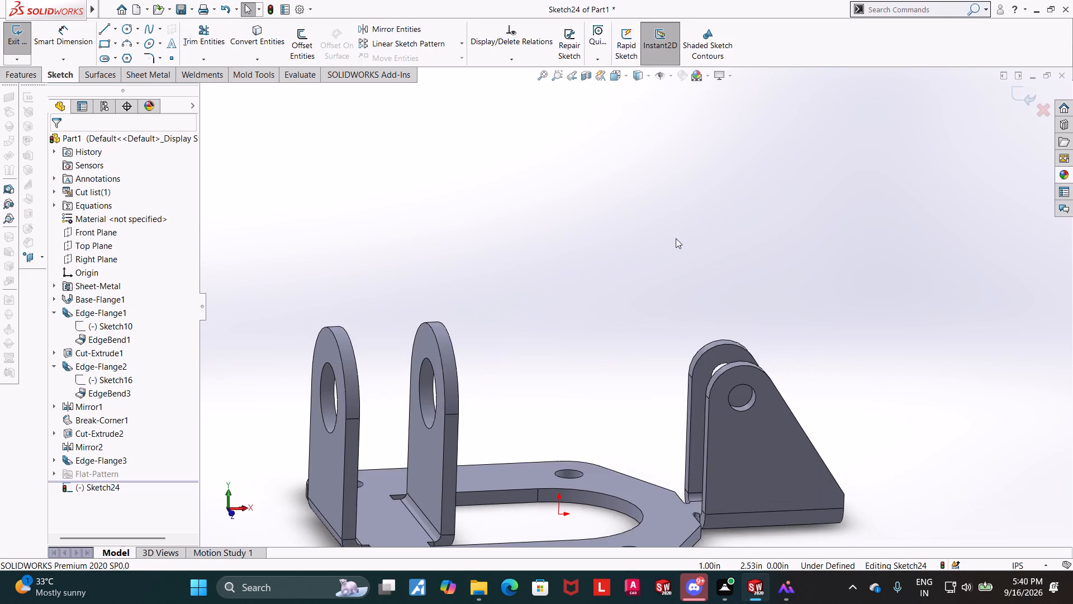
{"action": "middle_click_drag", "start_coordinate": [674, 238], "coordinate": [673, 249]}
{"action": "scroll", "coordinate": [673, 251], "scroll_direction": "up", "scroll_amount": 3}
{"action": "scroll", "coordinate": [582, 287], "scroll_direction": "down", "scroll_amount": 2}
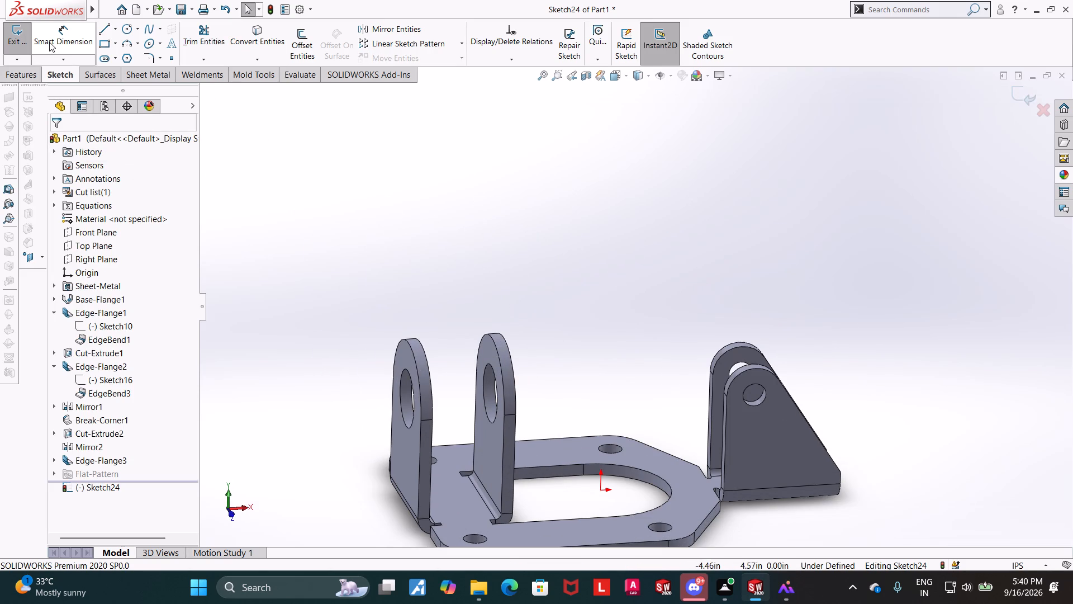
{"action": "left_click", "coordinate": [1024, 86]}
Save the part in the Downloads folder as "sheet metal base".
{"action": "scroll", "coordinate": [841, 190], "scroll_direction": "up", "scroll_amount": 3}
{"action": "middle_click_drag", "start_coordinate": [827, 196], "coordinate": [822, 242]}
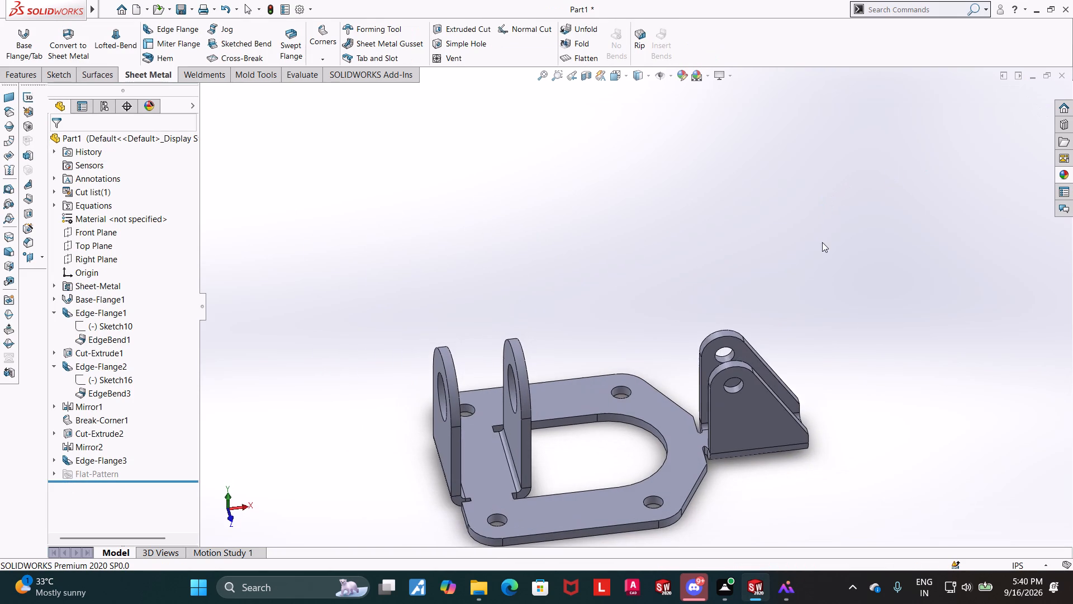
{"action": "middle_click_drag", "start_coordinate": [822, 284], "coordinate": [814, 289]}
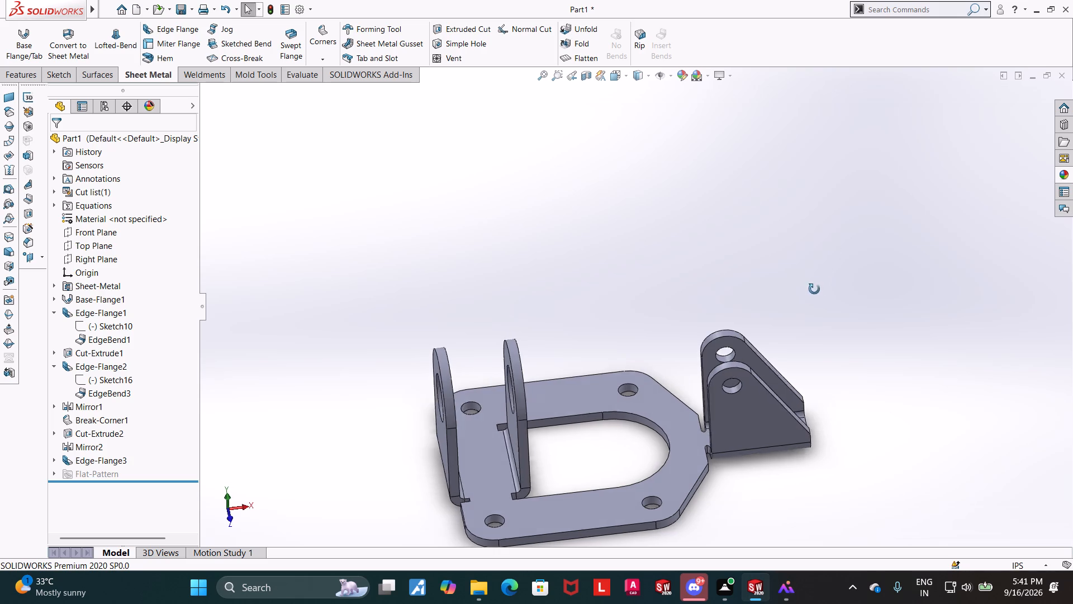
{"action": "middle_click_drag", "start_coordinate": [814, 289], "coordinate": [824, 259]}
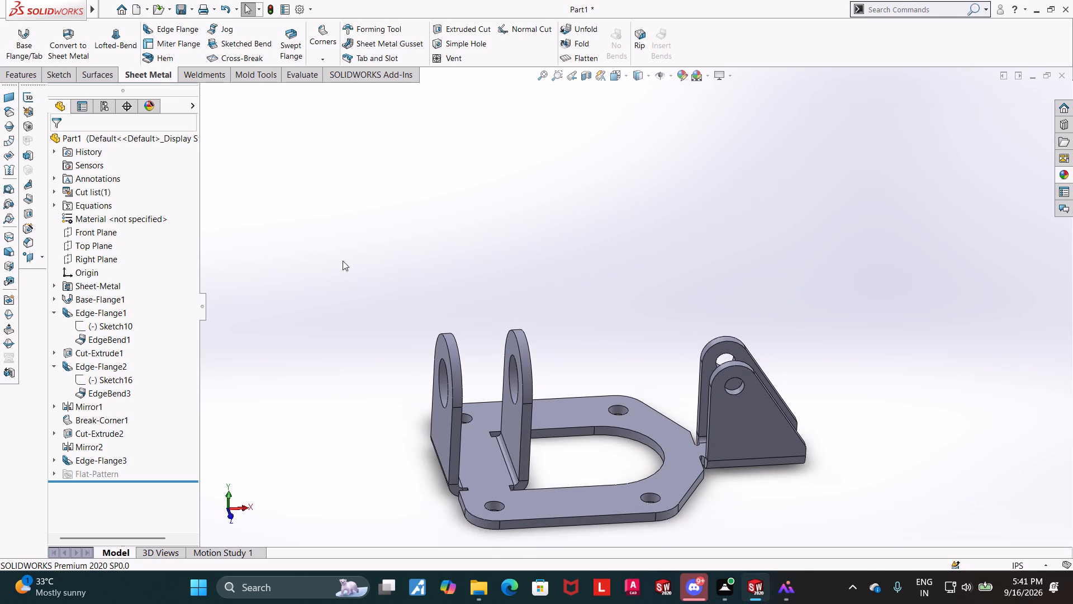
{"action": "scroll", "coordinate": [419, 305], "scroll_direction": "up", "scroll_amount": 3}
{"action": "scroll", "coordinate": [519, 326], "scroll_direction": "down", "scroll_amount": 3}
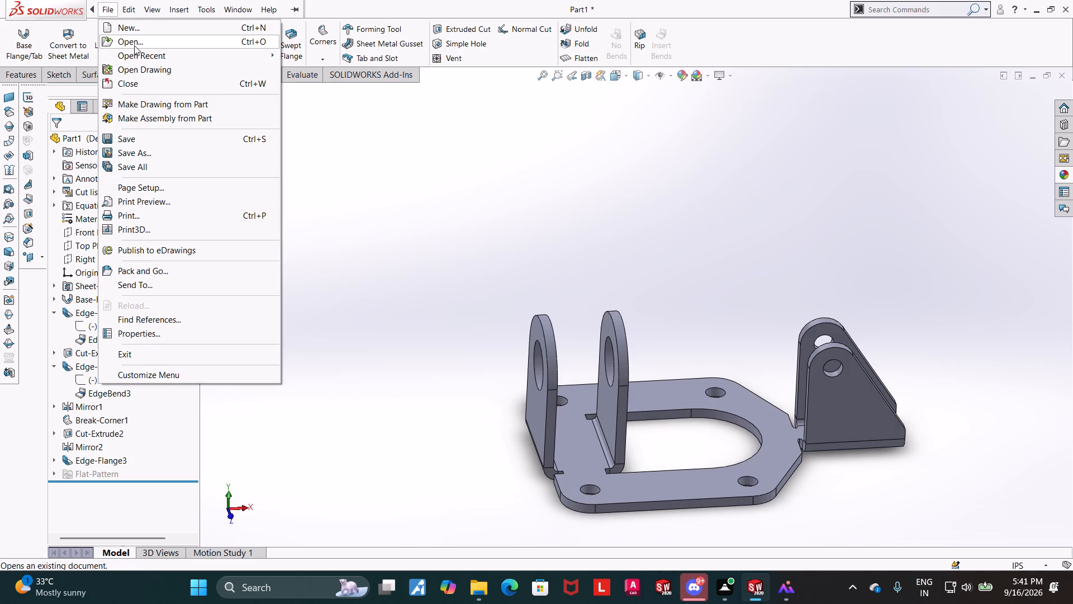
{"action": "left_click", "coordinate": [137, 155]}
{"action": "type", "text": "sheet metal nas"}
{"action": "key", "text": "BackSpace"}
{"action": "key", "text": "BackSpace"}
{"action": "key", "text": "BackSpace"}
{"action": "type", "text": "base"}
{"action": "left_click", "coordinate": [424, 470]}
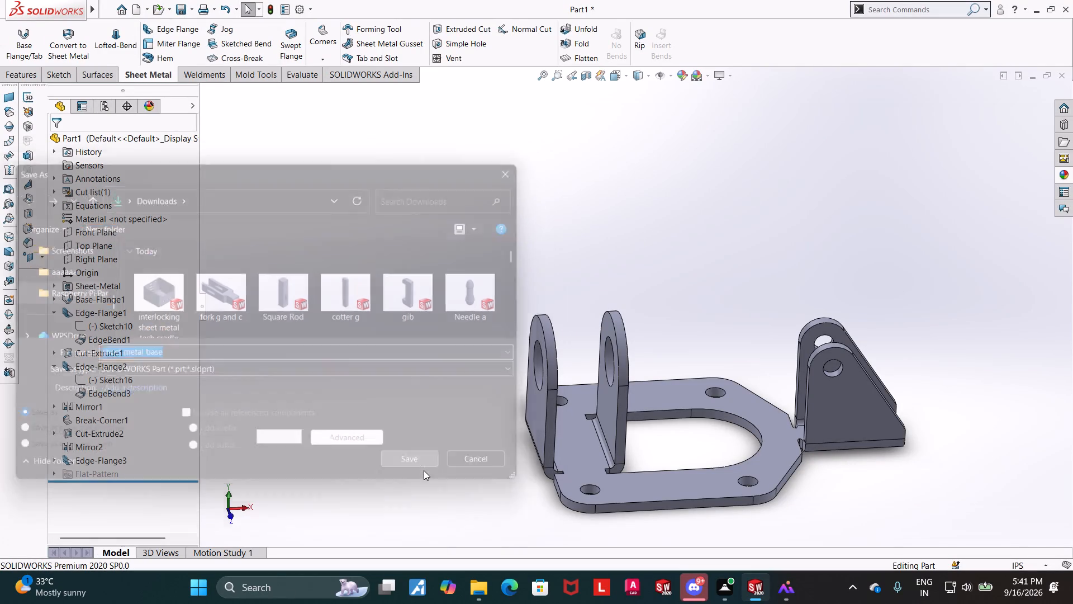
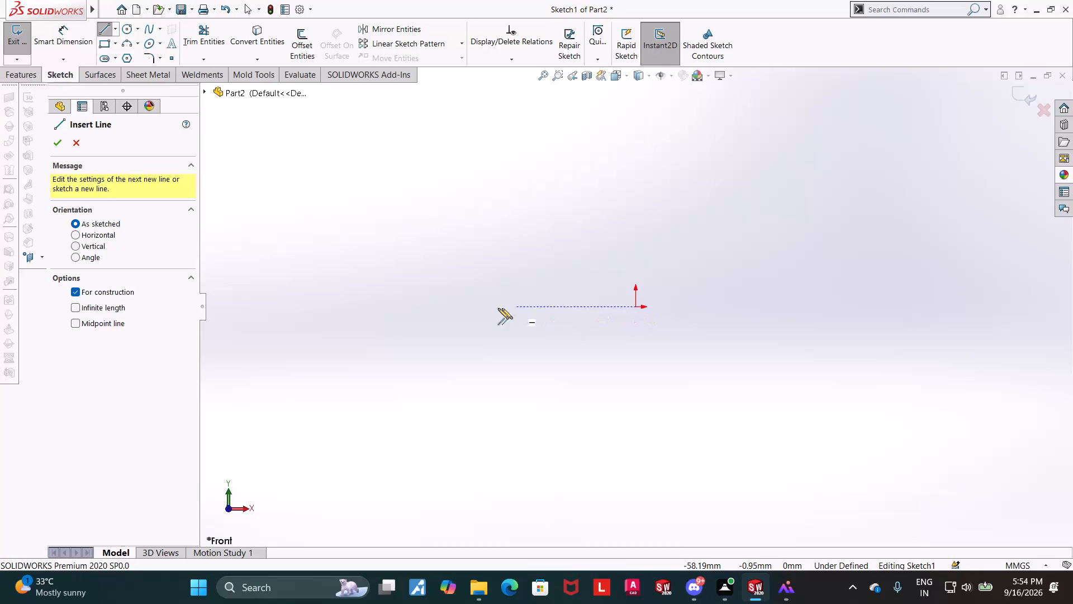
Sketch a horizontal centerline about 293 mm long that passes through the origin.
{"action": "left_click", "coordinate": [330, 308]}
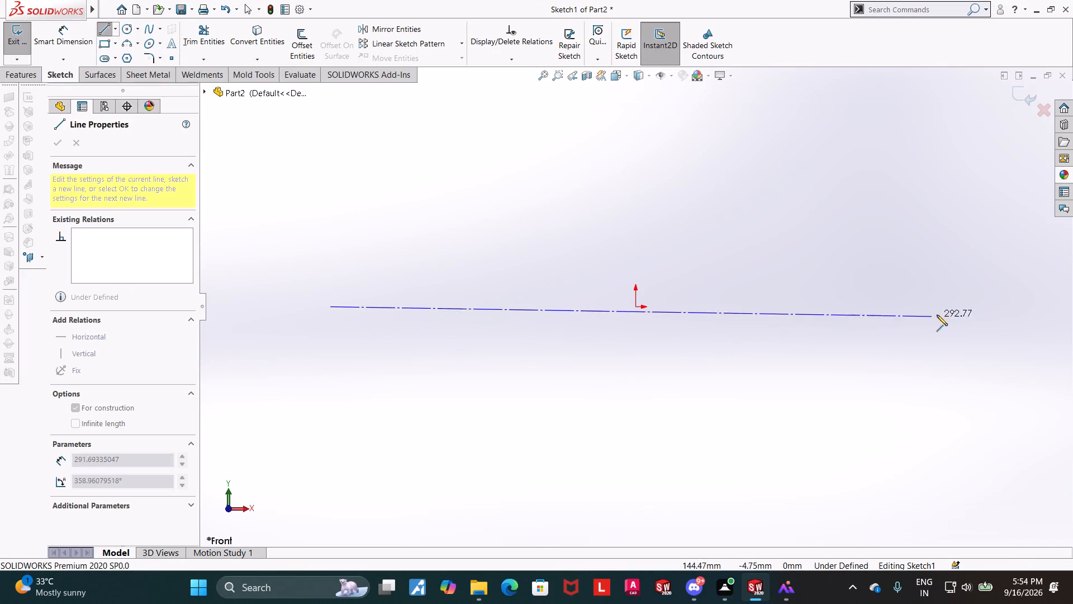
{"action": "left_click", "coordinate": [937, 308]}
{"action": "key", "text": "Escape"}
{"action": "key", "text": "Escape"}
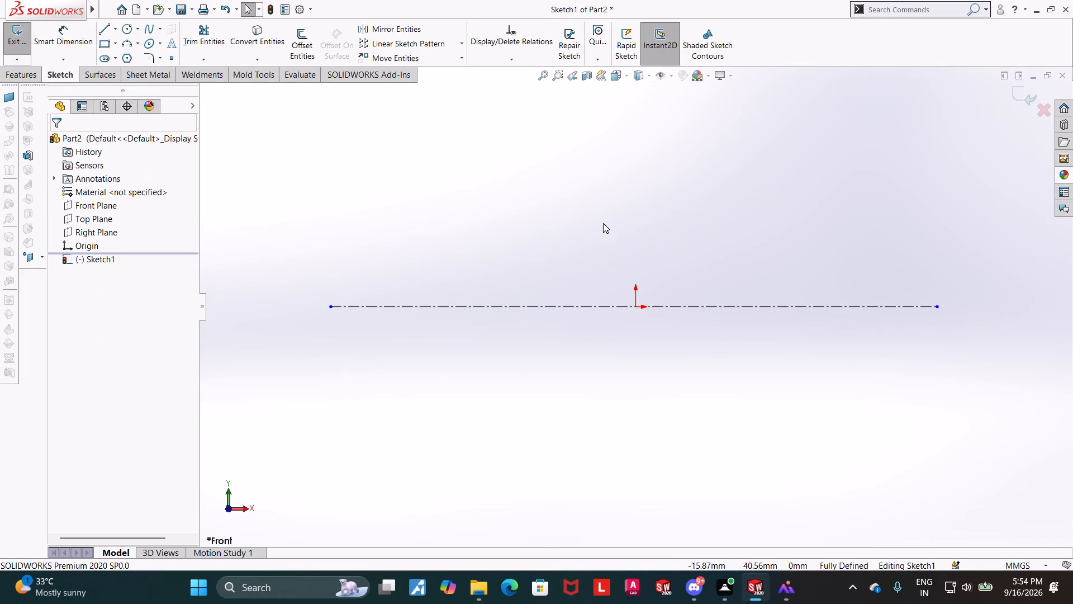
{"action": "key", "text": "Escape"}
Sketch a vertical centerline through the origin, extending below and above the horizontal centerline.
{"action": "left_click", "coordinate": [115, 29]}
{"action": "left_click", "coordinate": [117, 55]}
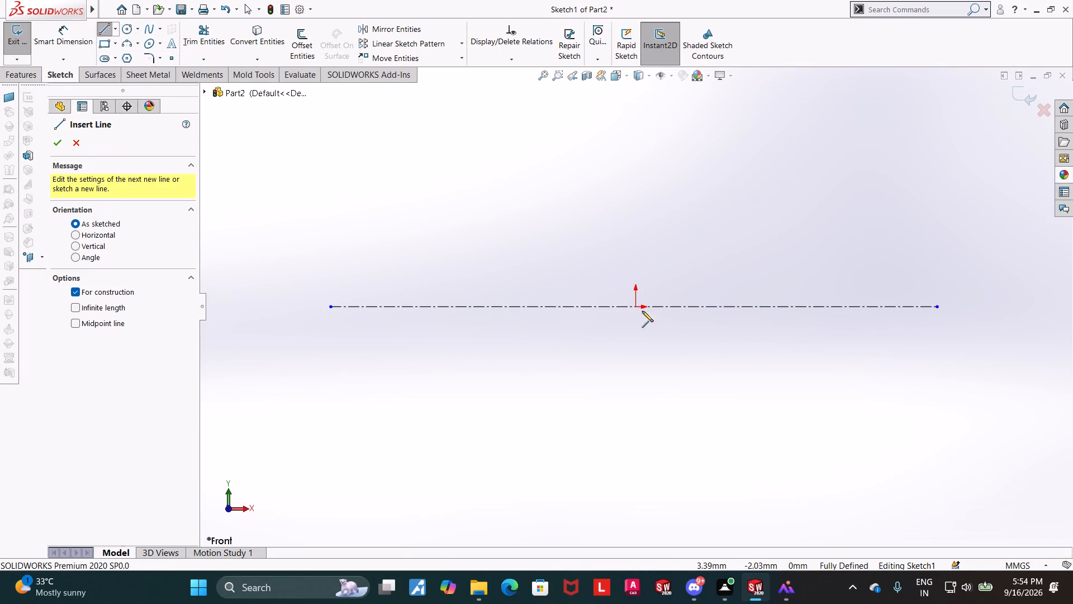
{"action": "left_click", "coordinate": [634, 483]}
{"action": "left_click", "coordinate": [638, 134]}
{"action": "key", "text": "Escape"}
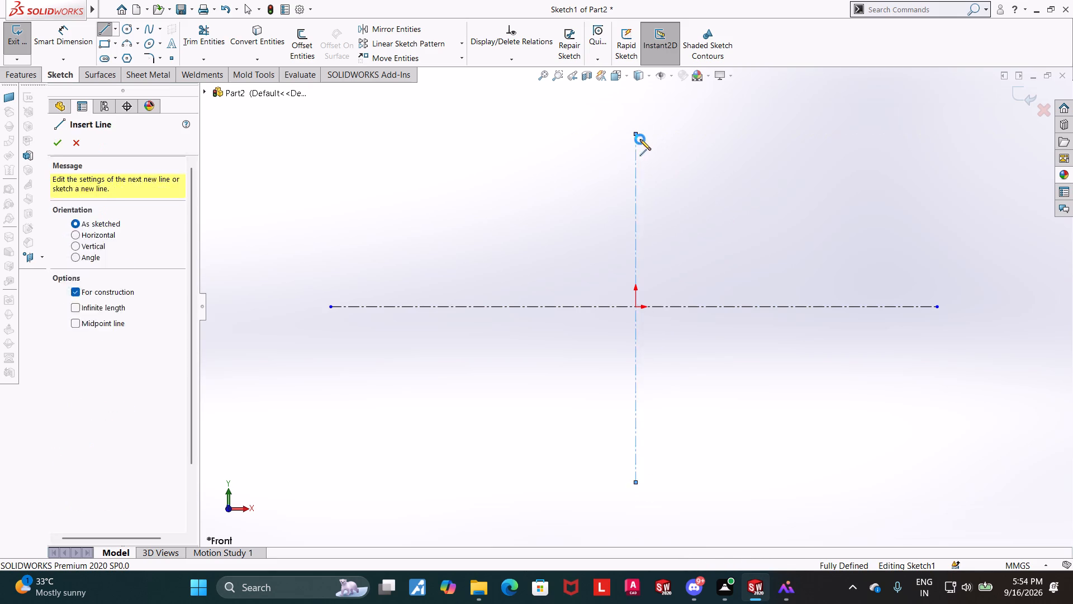
{"action": "key", "text": "Escape"}
{"action": "key", "text": "Escape"}
Sketch a circle centred on the horizontal centerline, left of the origin, and dimension its diameter as 0.5 mm.
{"action": "left_click", "coordinate": [123, 29]}
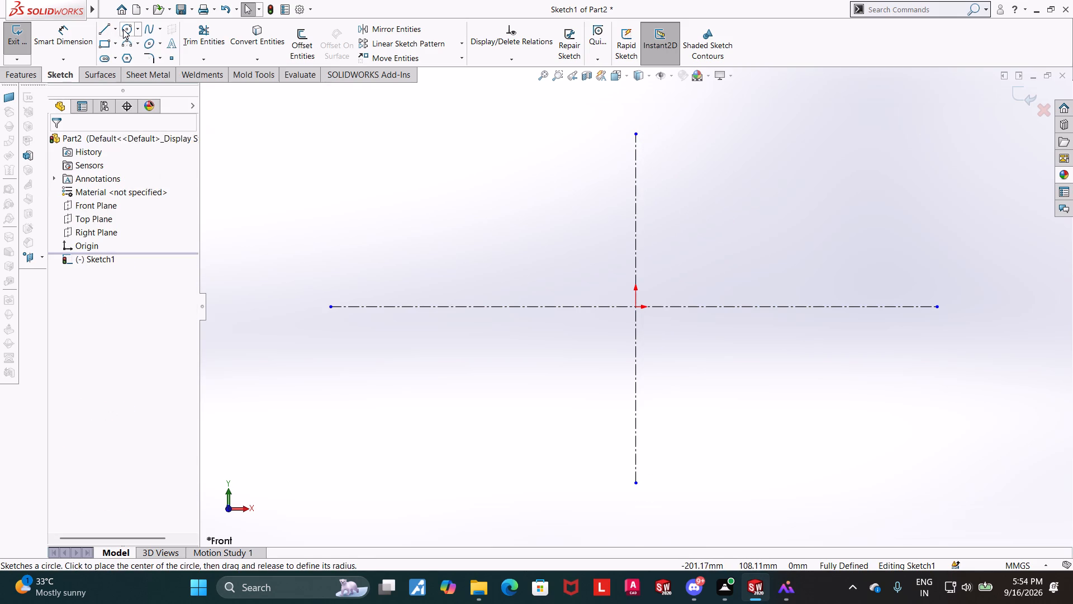
{"action": "left_click", "coordinate": [515, 306]}
{"action": "left_click", "coordinate": [539, 280]}
{"action": "key", "text": "Escape"}
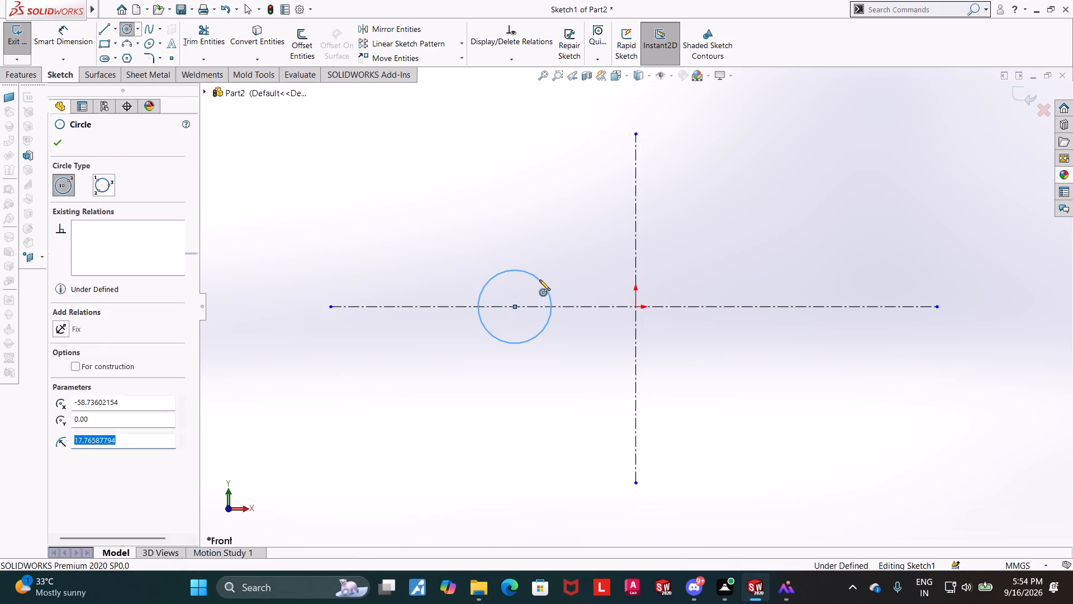
{"action": "key", "text": "Escape"}
{"action": "left_click", "coordinate": [81, 31]}
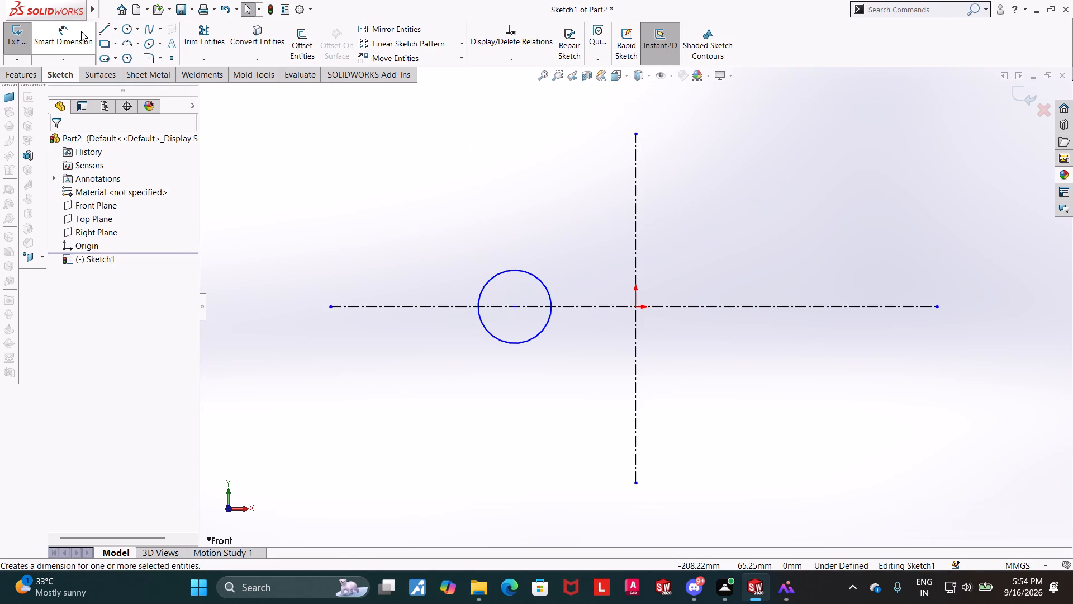
{"action": "left_click", "coordinate": [488, 281]}
{"action": "left_click", "coordinate": [473, 270]}
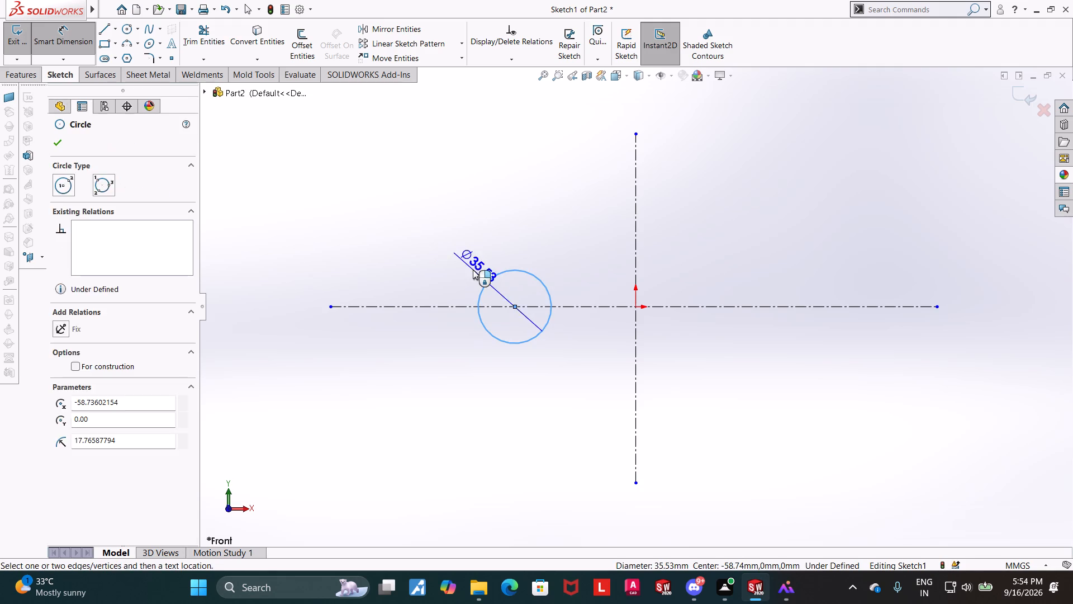
{"action": "type", "text": "0."}
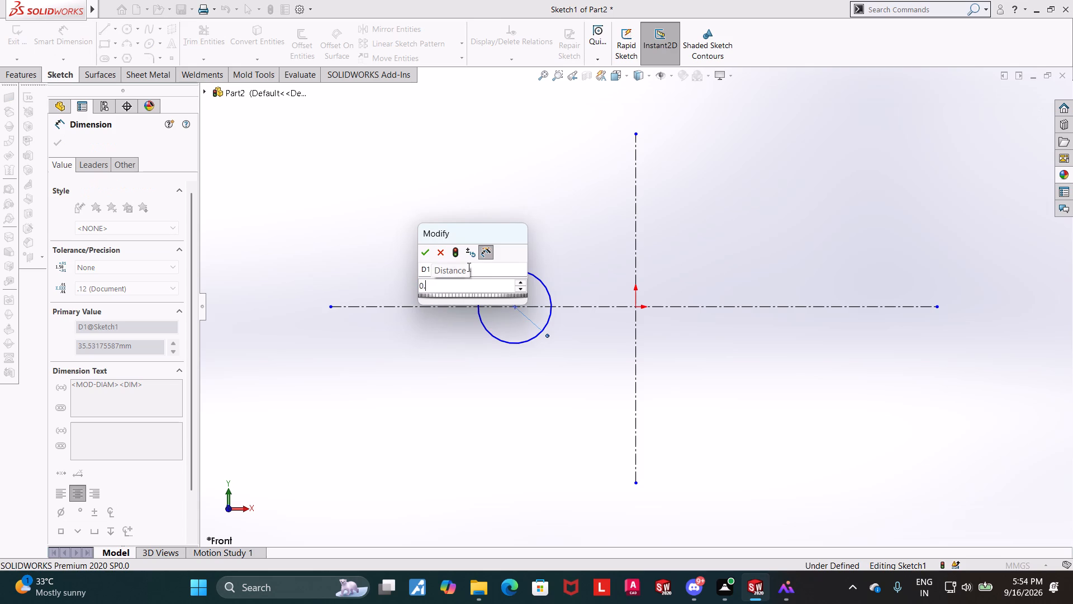
{"action": "key", "text": "5"}
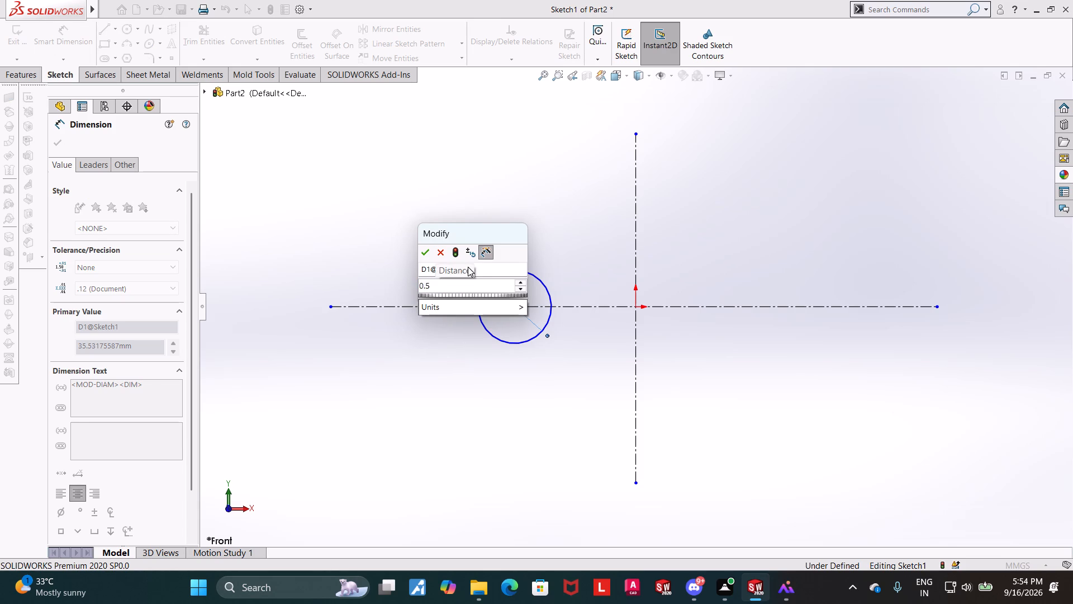
{"action": "key", "text": "Return"}
{"action": "key", "text": "Escape"}
{"action": "key", "text": "Escape"}
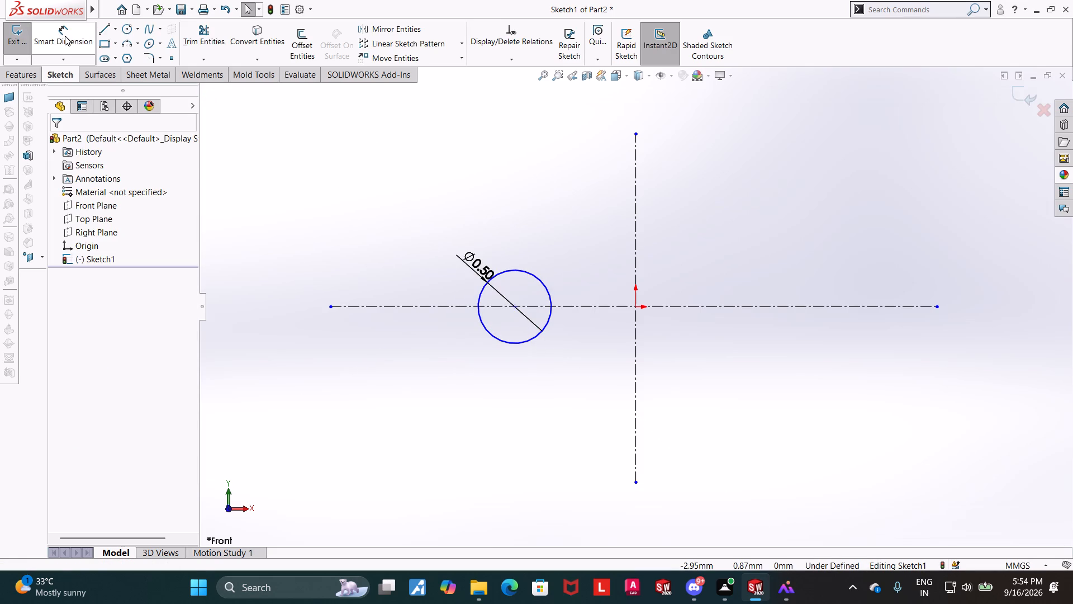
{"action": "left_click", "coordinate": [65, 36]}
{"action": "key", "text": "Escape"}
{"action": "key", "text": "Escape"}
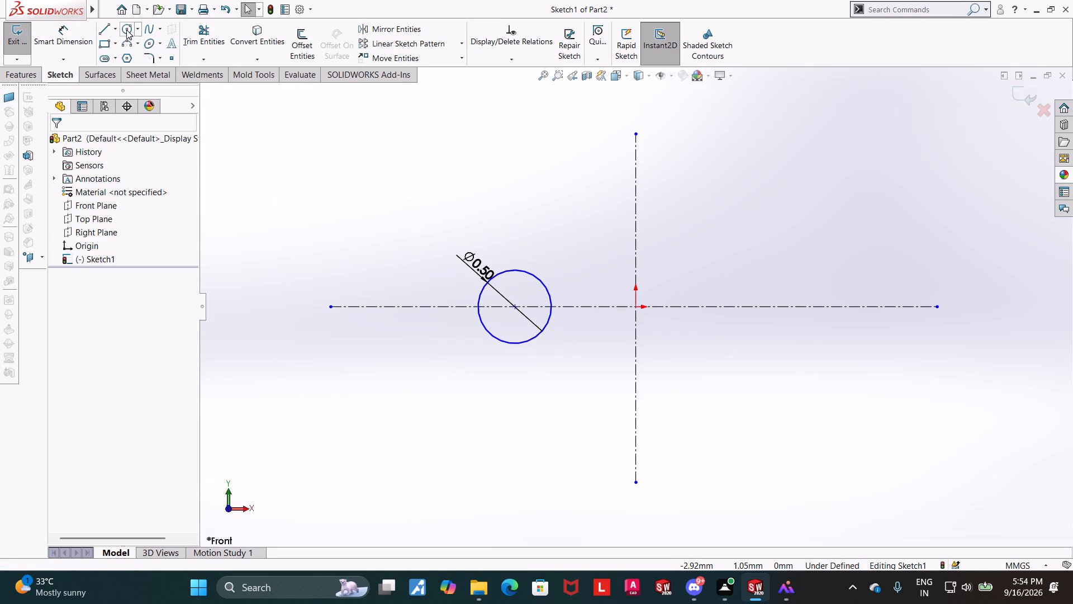
Sketch a smaller concentric circle inside the 0.5 mm circle and dimension its diameter as 0.25 mm.
{"action": "left_click", "coordinate": [129, 30]}
{"action": "left_click", "coordinate": [517, 305]}
{"action": "left_click", "coordinate": [526, 300]}
{"action": "key", "text": "Escape"}
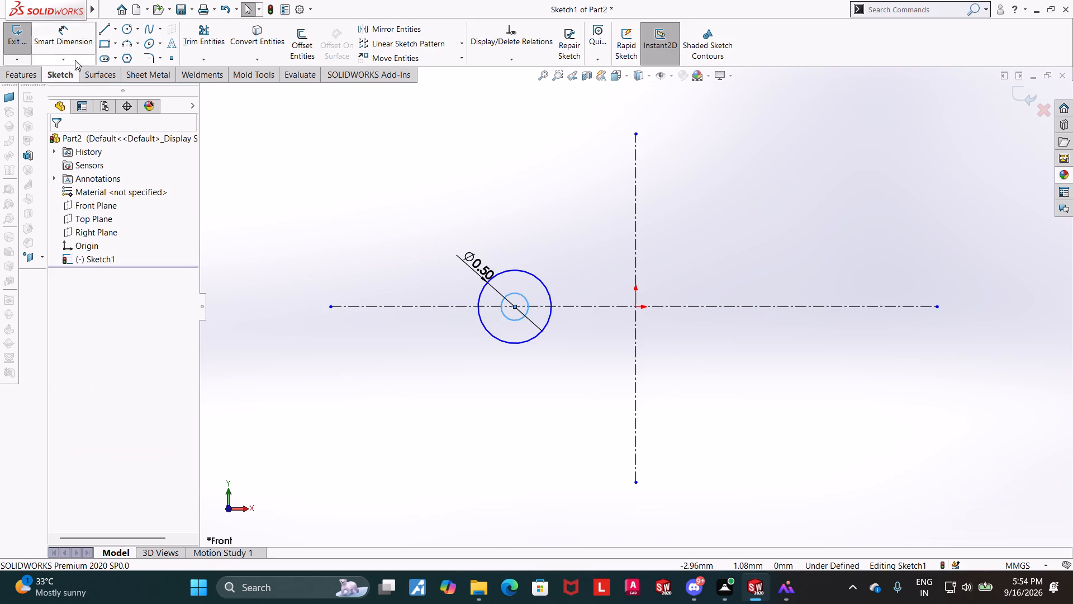
{"action": "left_click", "coordinate": [54, 23]}
{"action": "scroll", "coordinate": [530, 291], "scroll_direction": "down", "scroll_amount": 3}
{"action": "left_click", "coordinate": [527, 298]}
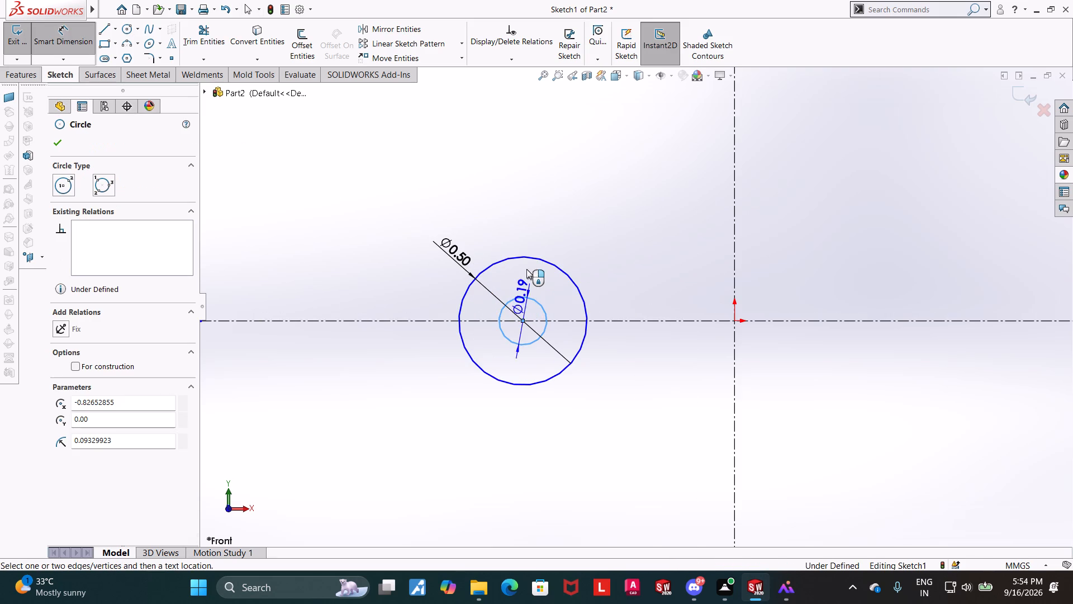
{"action": "left_click", "coordinate": [524, 275]}
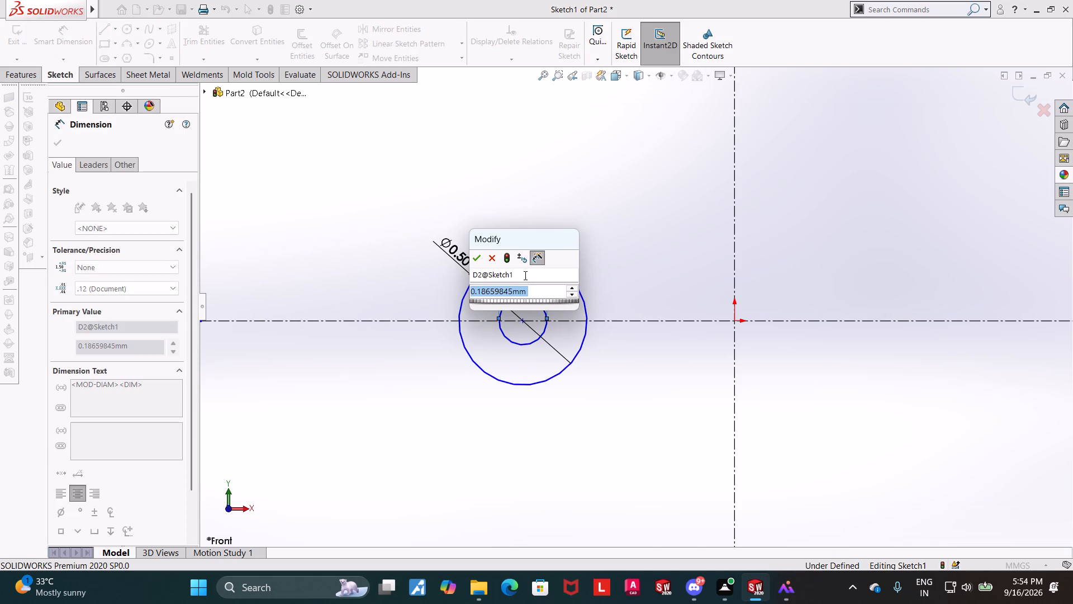
{"action": "type", "text": "0.25"}
{"action": "key", "text": "Return"}
{"action": "key", "text": "Escape"}
{"action": "key", "text": "Escape"}
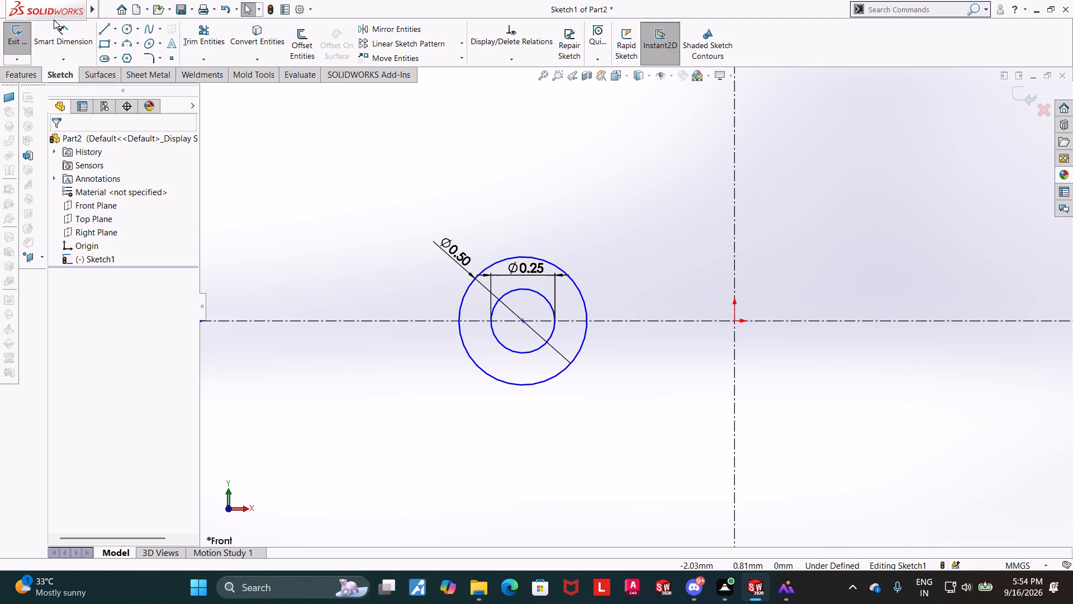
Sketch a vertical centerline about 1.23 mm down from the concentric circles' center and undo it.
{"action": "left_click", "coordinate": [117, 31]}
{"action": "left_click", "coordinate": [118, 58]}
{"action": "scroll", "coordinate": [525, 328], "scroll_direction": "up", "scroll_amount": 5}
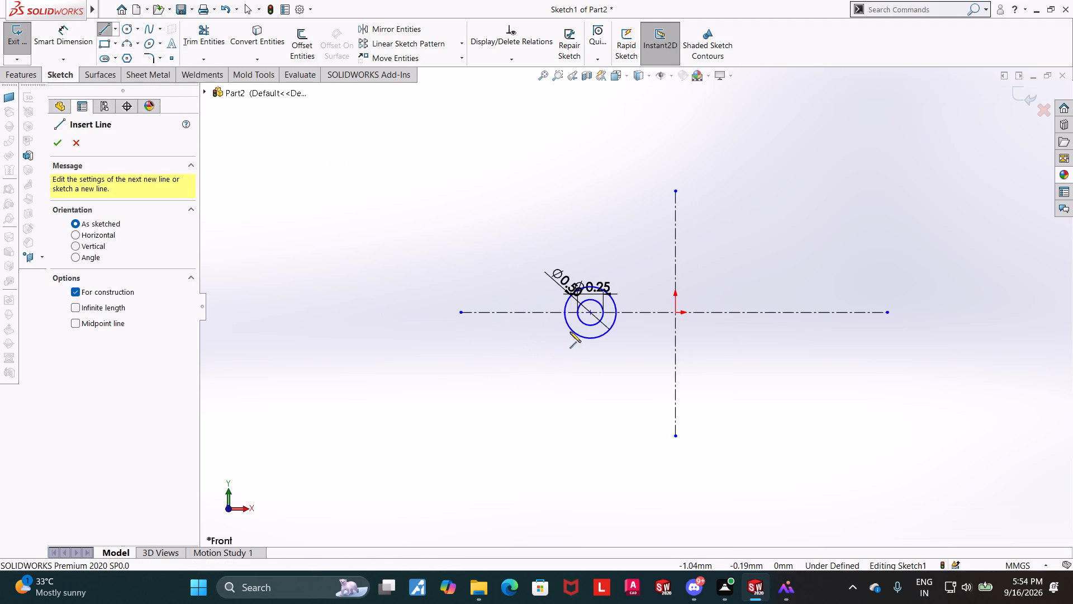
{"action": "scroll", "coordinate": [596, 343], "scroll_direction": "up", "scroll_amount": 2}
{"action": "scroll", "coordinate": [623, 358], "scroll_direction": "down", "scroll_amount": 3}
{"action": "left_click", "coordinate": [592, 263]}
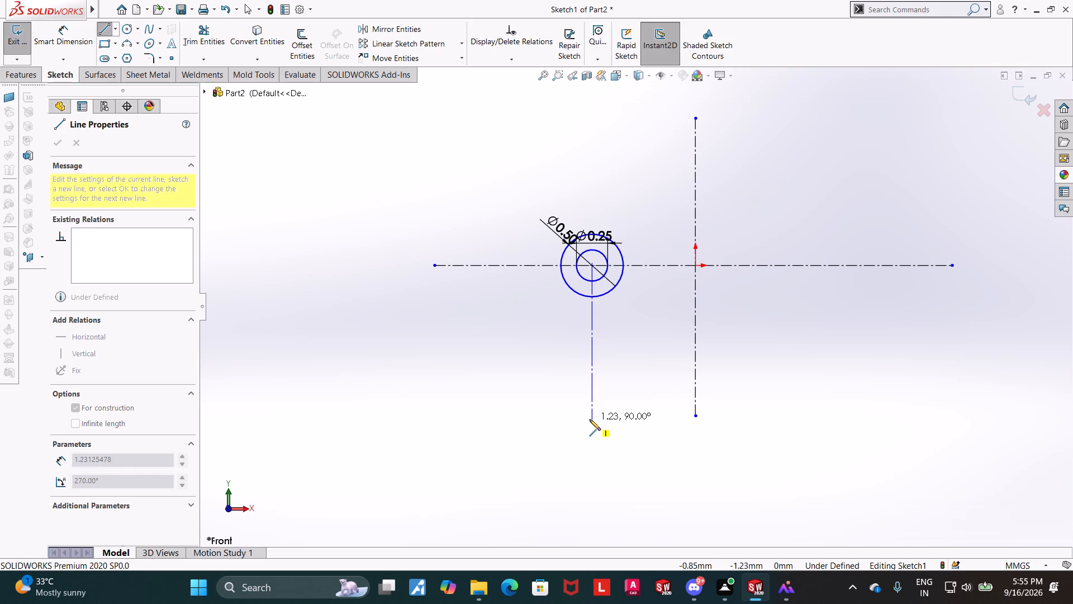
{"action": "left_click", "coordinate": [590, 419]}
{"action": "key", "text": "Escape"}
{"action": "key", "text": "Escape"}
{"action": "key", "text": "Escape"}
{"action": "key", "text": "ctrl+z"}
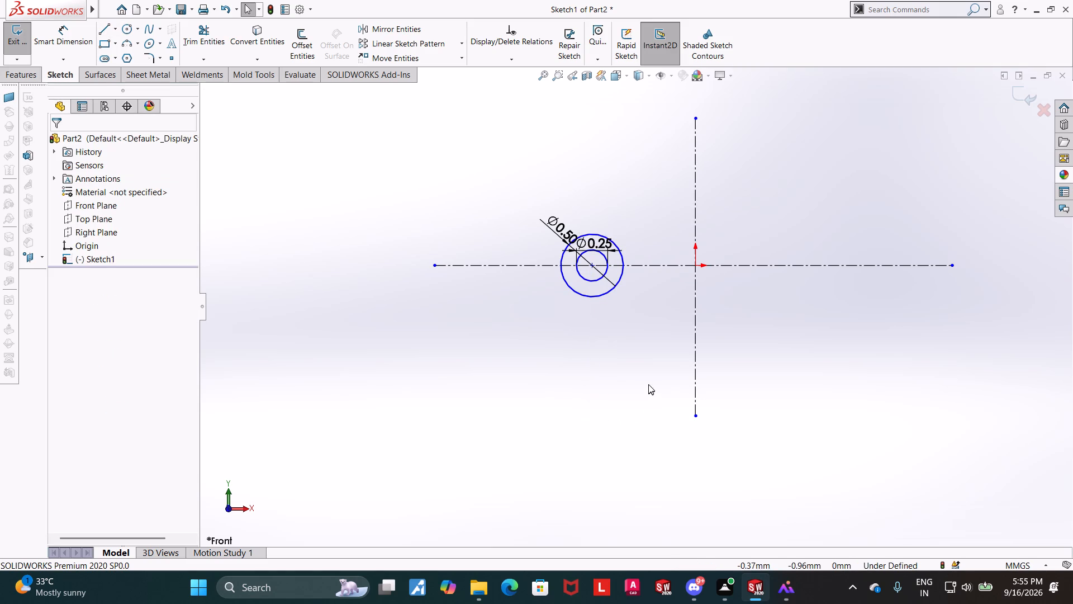
Sketch a vertical centerline about 1.28 mm long straight down from the concentric circles' center.
{"action": "left_click", "coordinate": [117, 29]}
{"action": "left_click", "coordinate": [121, 54]}
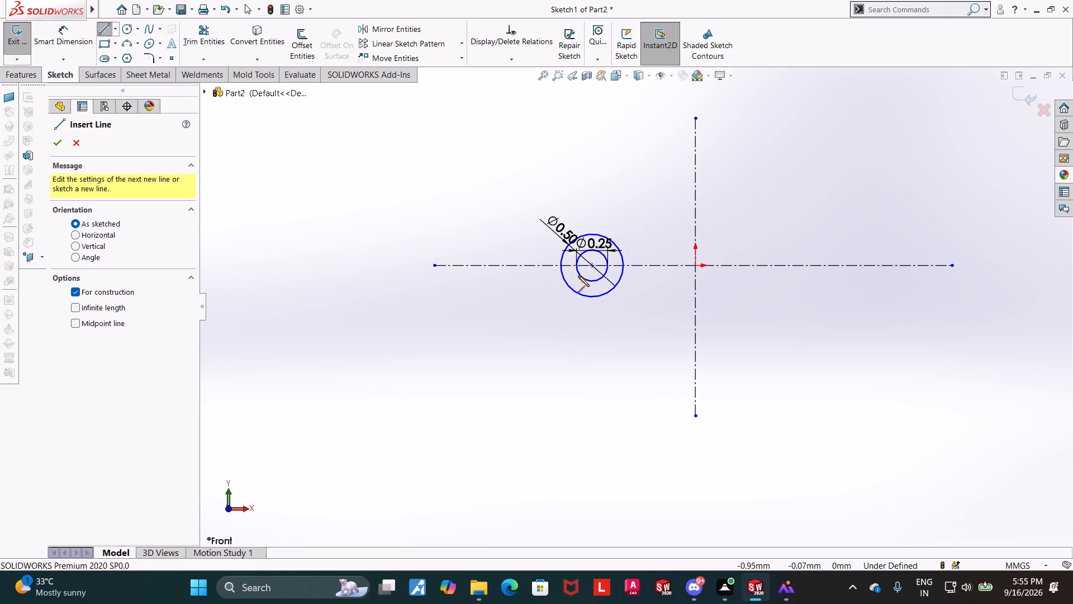
{"action": "left_click", "coordinate": [592, 266]}
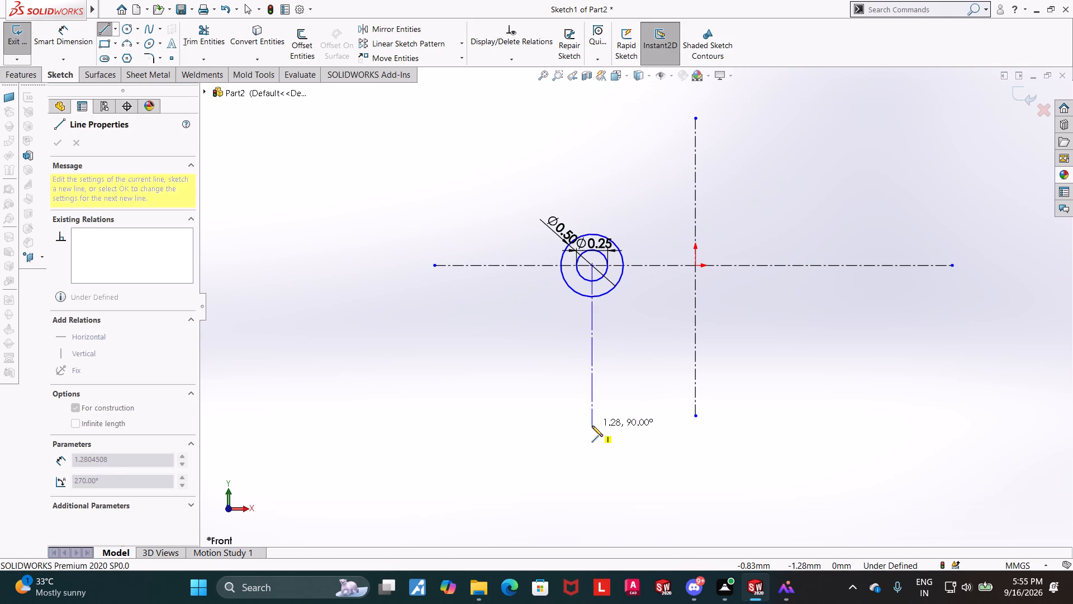
{"action": "left_click", "coordinate": [592, 426]}
{"action": "key", "text": "Escape"}
{"action": "key", "text": "Escape"}
{"action": "key", "text": "Escape"}
Sketch a circle centred near the lower end of the new vertical centerline and dimension its diameter as 0.5 mm.
{"action": "left_click", "coordinate": [126, 30]}
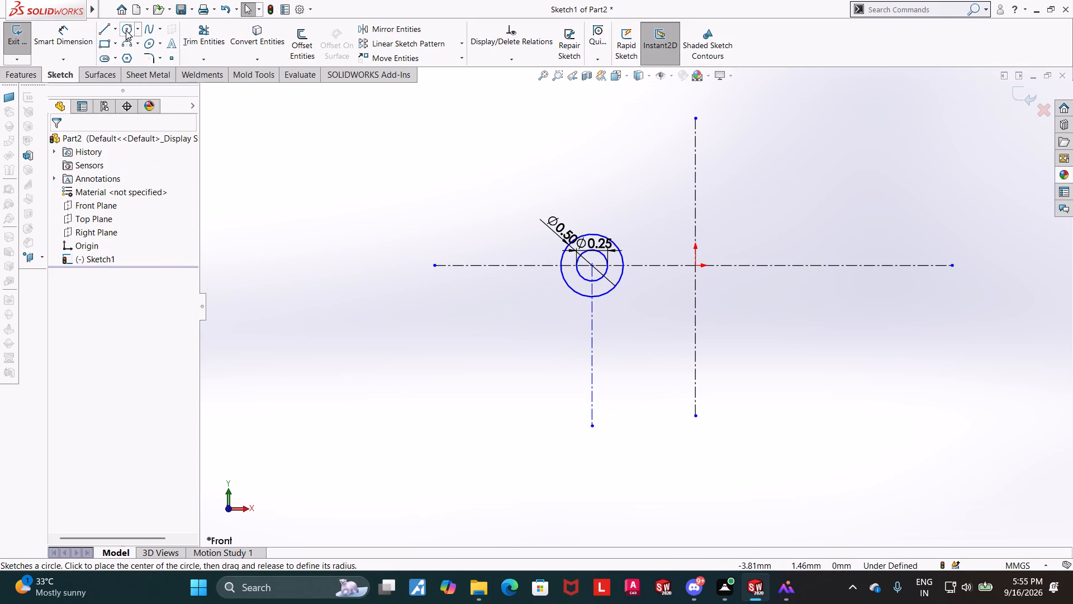
{"action": "left_click", "coordinate": [590, 401]}
{"action": "left_click", "coordinate": [627, 384]}
{"action": "key", "text": "Escape"}
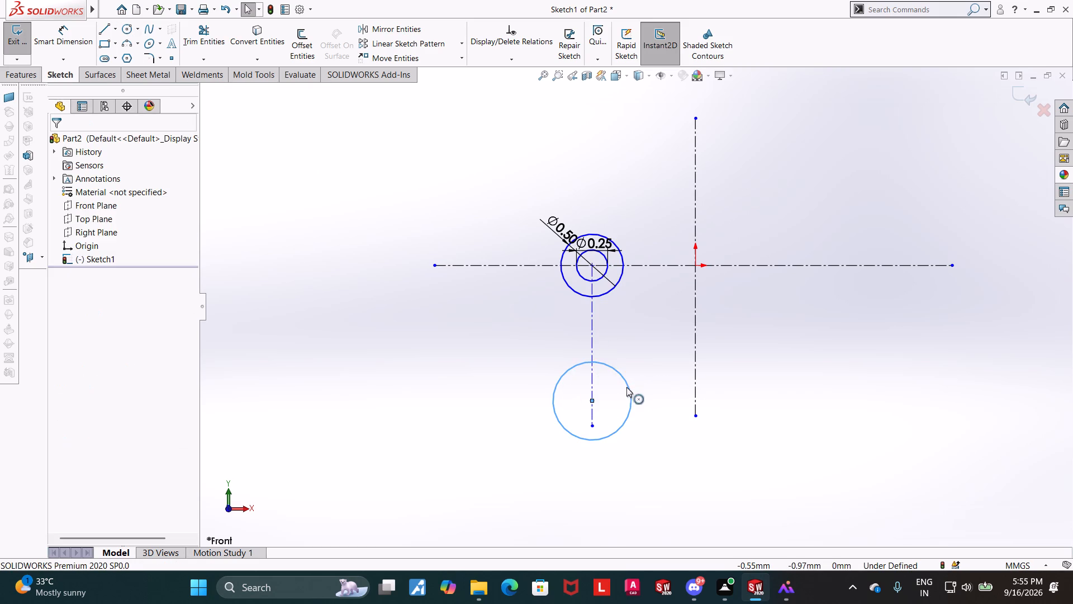
{"action": "key", "text": "Escape"}
{"action": "key", "text": "Escape"}
{"action": "left_click", "coordinate": [82, 37]}
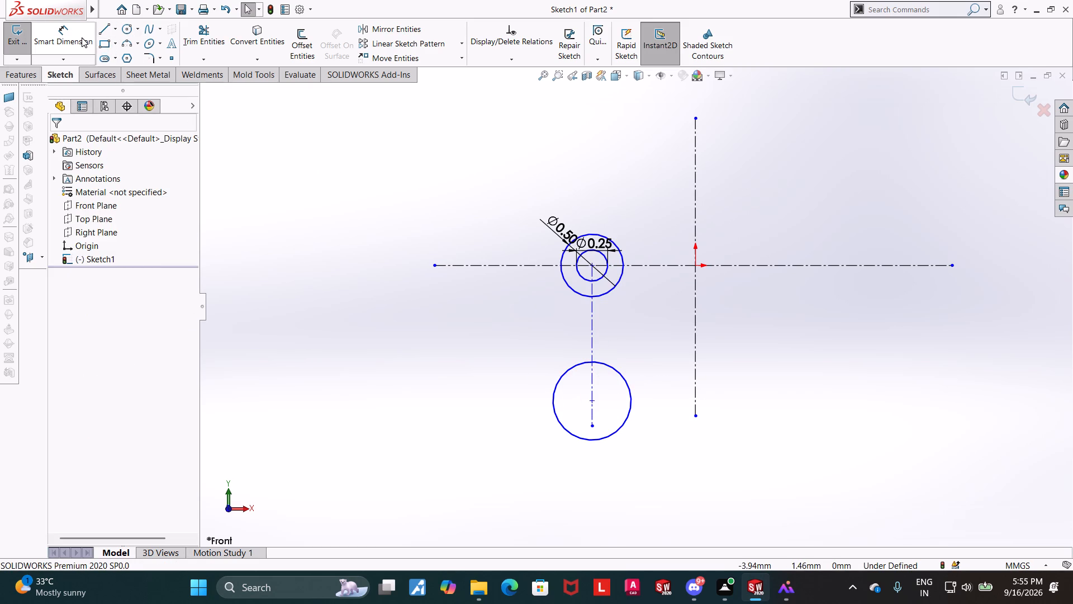
{"action": "left_click", "coordinate": [566, 430]}
{"action": "left_click", "coordinate": [548, 449]}
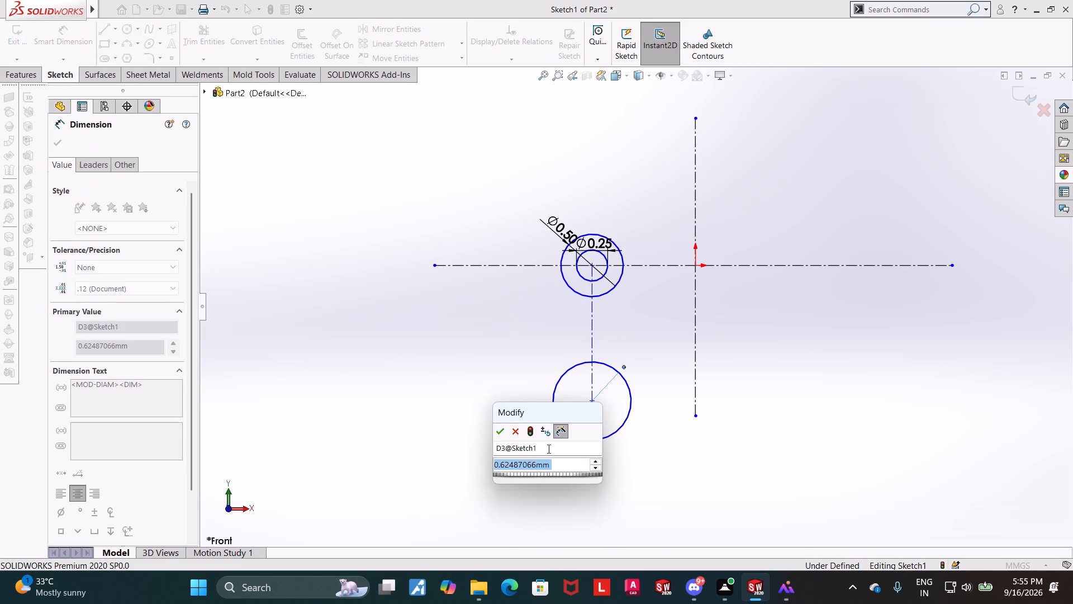
{"action": "type", "text": "0.5"}
{"action": "key", "text": "Return"}
{"action": "key", "text": "Escape"}
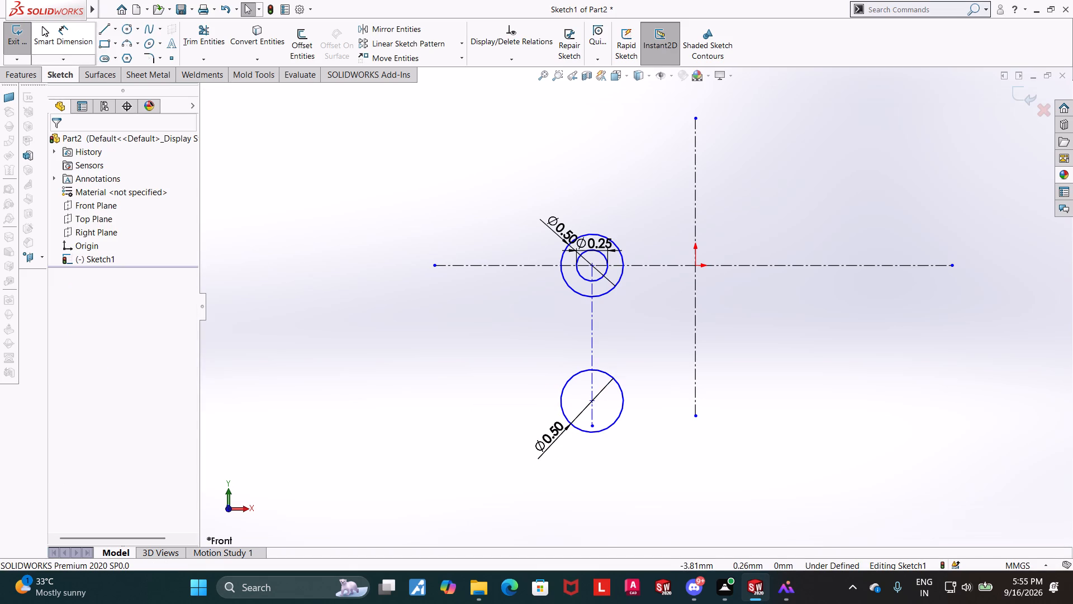
Sketch a concentric circle inside the lower 0.5 mm circle and dimension its diameter as 0.25 mm.
{"action": "left_click", "coordinate": [129, 27]}
{"action": "left_click", "coordinate": [592, 400]}
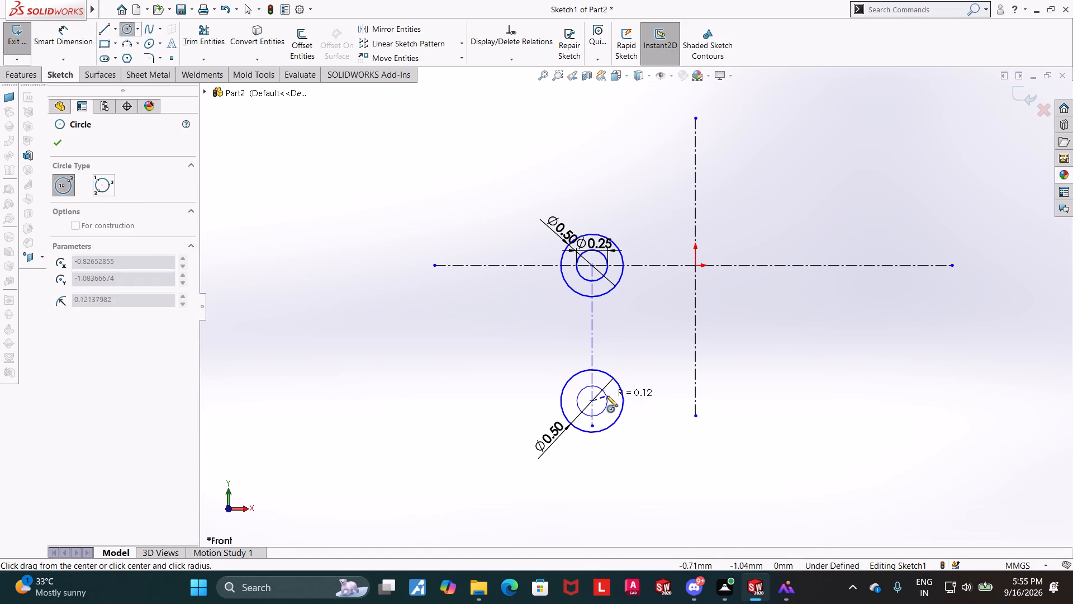
{"action": "left_click", "coordinate": [606, 396]}
{"action": "key", "text": "Escape"}
{"action": "left_click", "coordinate": [52, 36]}
{"action": "scroll", "coordinate": [611, 389], "scroll_direction": "down", "scroll_amount": 4}
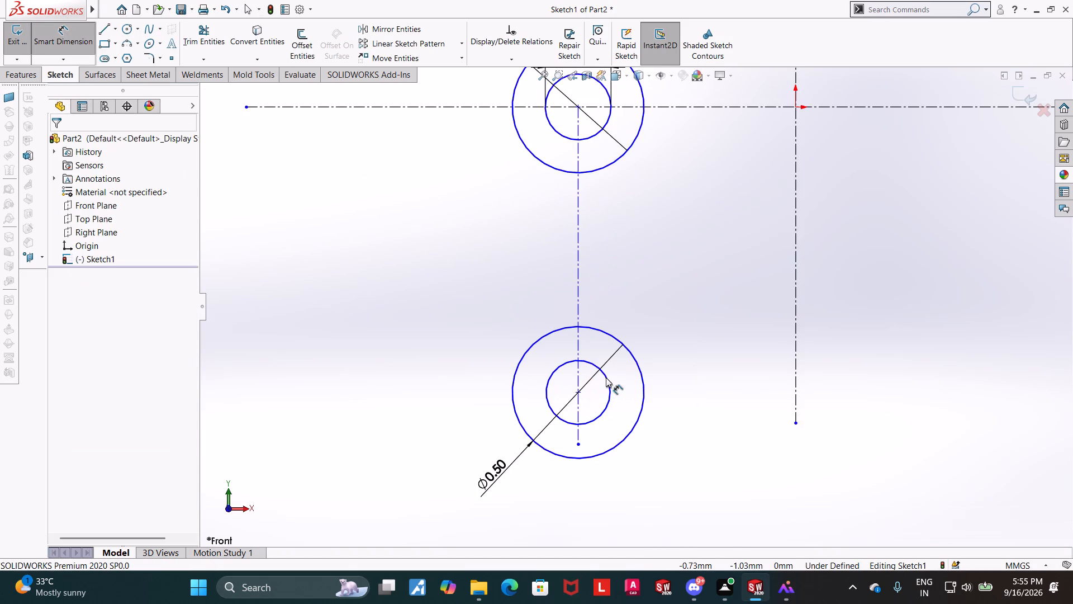
{"action": "left_click", "coordinate": [608, 379]}
{"action": "left_click", "coordinate": [615, 366]}
{"action": "type", "text": "0.2"}
{"action": "key", "text": "5"}
{"action": "key", "text": "Return"}
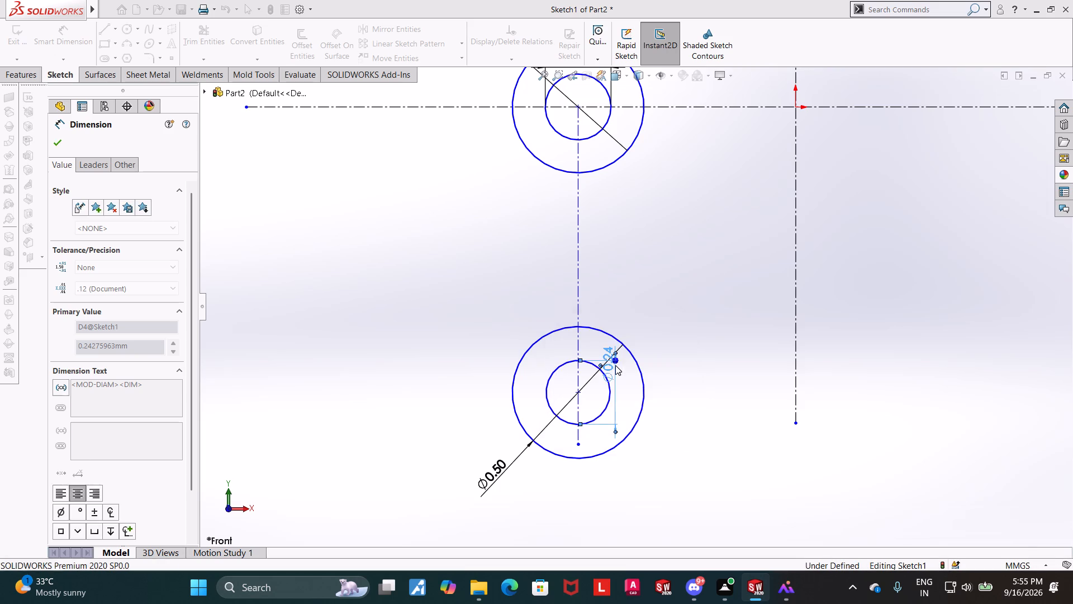
{"action": "key", "text": "Escape"}
{"action": "key", "text": "Escape"}
Sketch a vertical line about 1.08 mm long joining the left quadrant points of the lower and upper 0.5 mm circles.
{"action": "scroll", "coordinate": [569, 354], "scroll_direction": "up", "scroll_amount": 1}
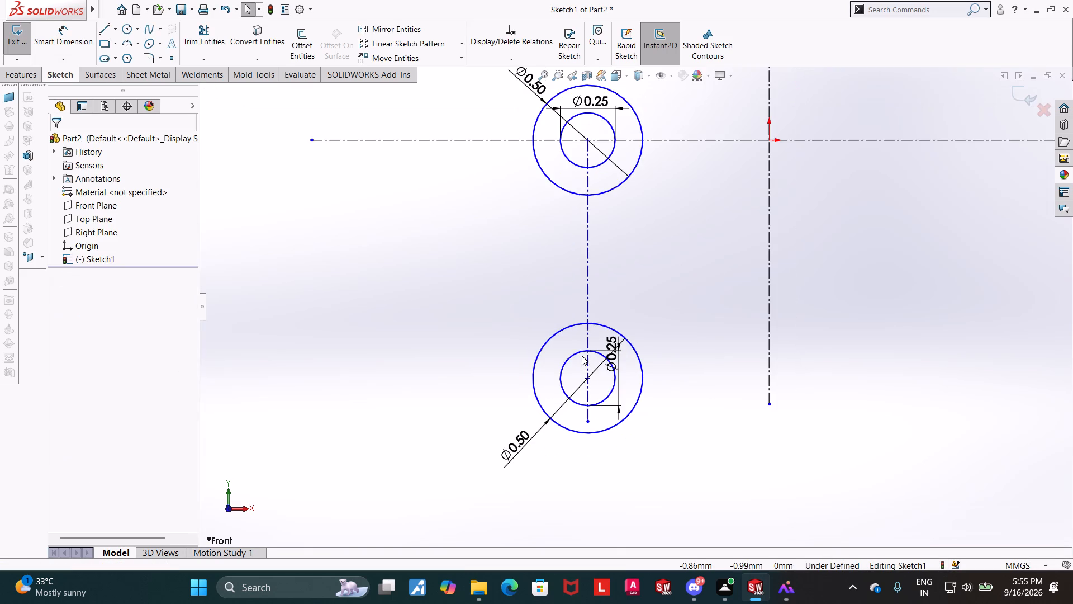
{"action": "scroll", "coordinate": [581, 345], "scroll_direction": "up", "scroll_amount": 1}
{"action": "key", "text": "Escape"}
{"action": "key", "text": "Escape"}
{"action": "left_click", "coordinate": [104, 25]}
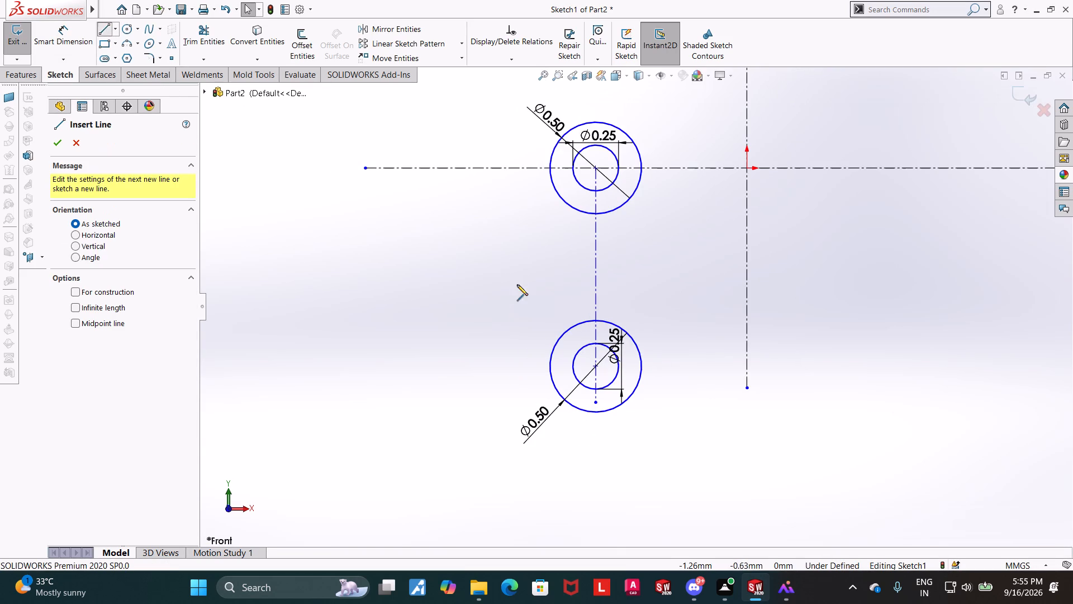
{"action": "left_click", "coordinate": [549, 365]}
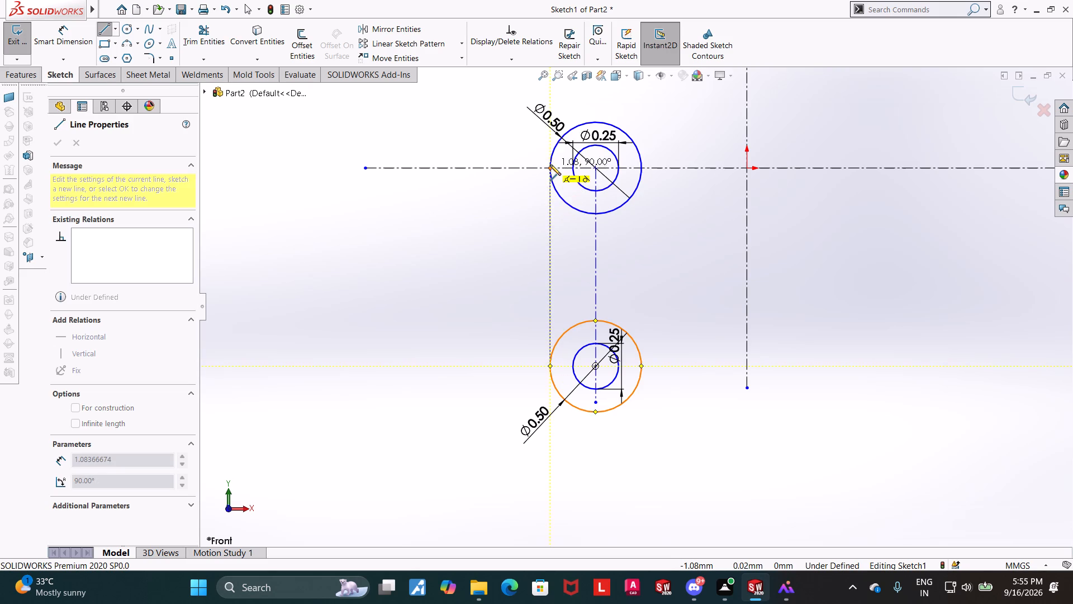
{"action": "left_click", "coordinate": [550, 168]}
{"action": "key", "text": "Escape"}
{"action": "key", "text": "Escape"}
{"action": "key", "text": "Escape"}
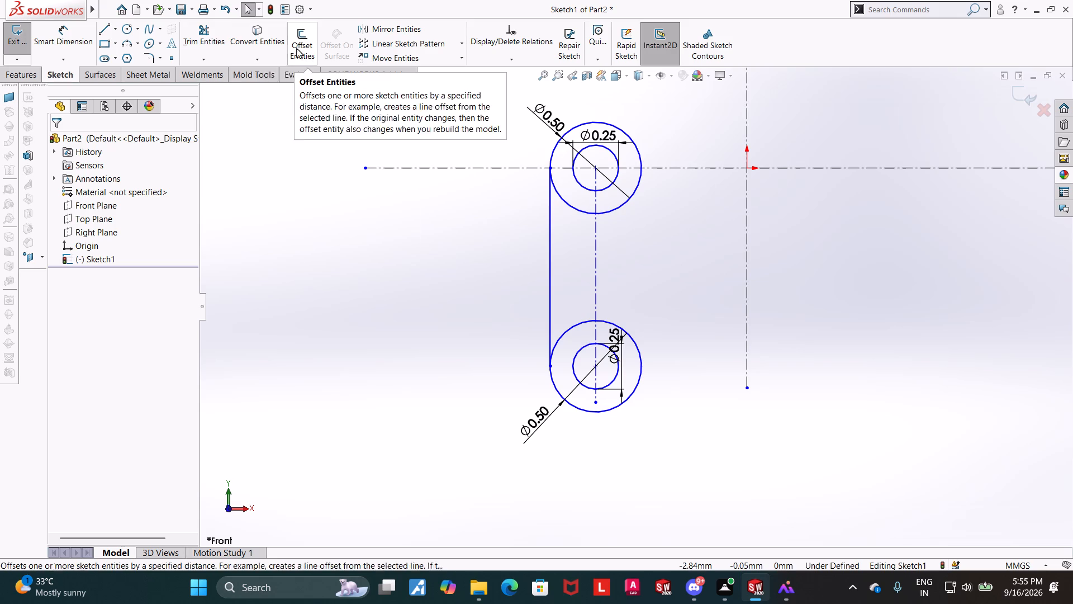
Dimension the vertical distance between the upper and lower circle centers as 0.75 mm.
{"action": "left_click", "coordinate": [49, 36]}
{"action": "left_click", "coordinate": [594, 169]}
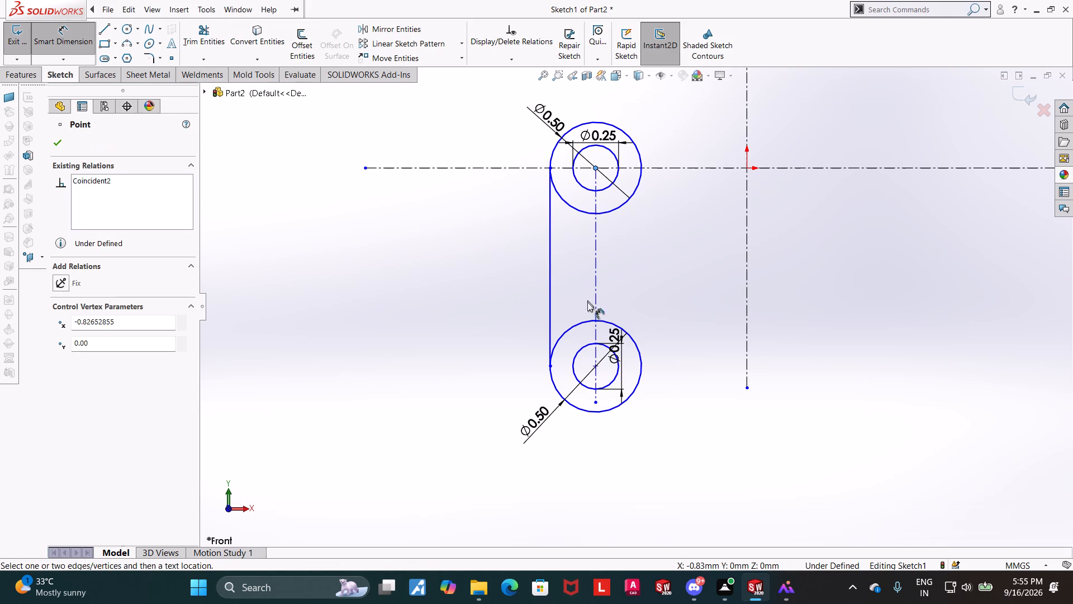
{"action": "left_click", "coordinate": [598, 367]}
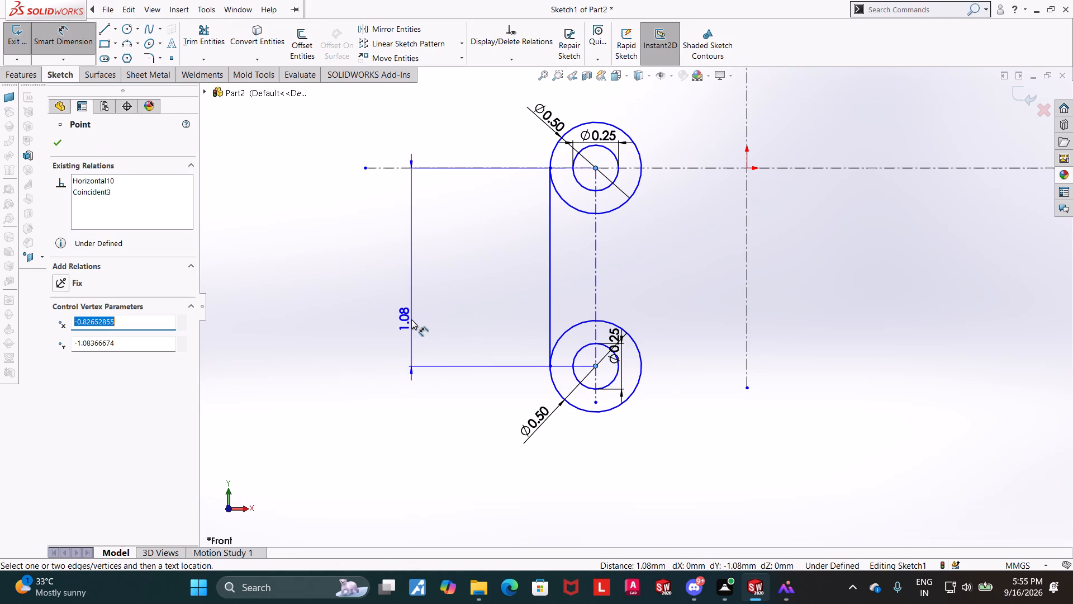
{"action": "left_click", "coordinate": [411, 319]}
{"action": "type", "text": "0.75"}
{"action": "key", "text": "Return"}
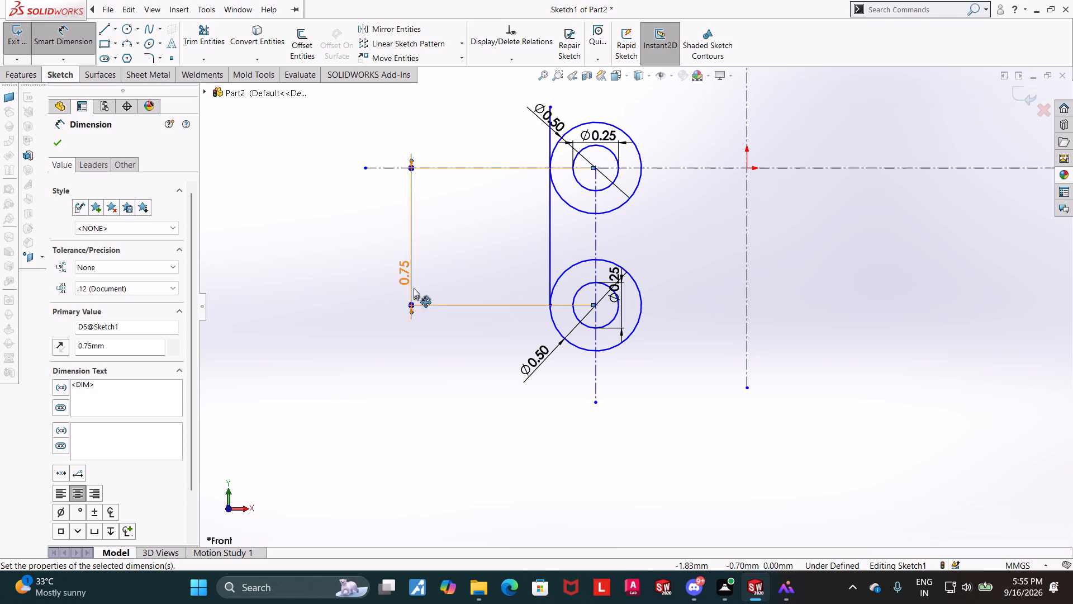
{"action": "key", "text": "Escape"}
Trim away the lower half of the upper 0.5 mm circle and the upper-left quarter of the lower 0.5 mm circle.
{"action": "scroll", "coordinate": [656, 253], "scroll_direction": "down", "scroll_amount": 1}
{"action": "scroll", "coordinate": [656, 252], "scroll_direction": "up", "scroll_amount": 5}
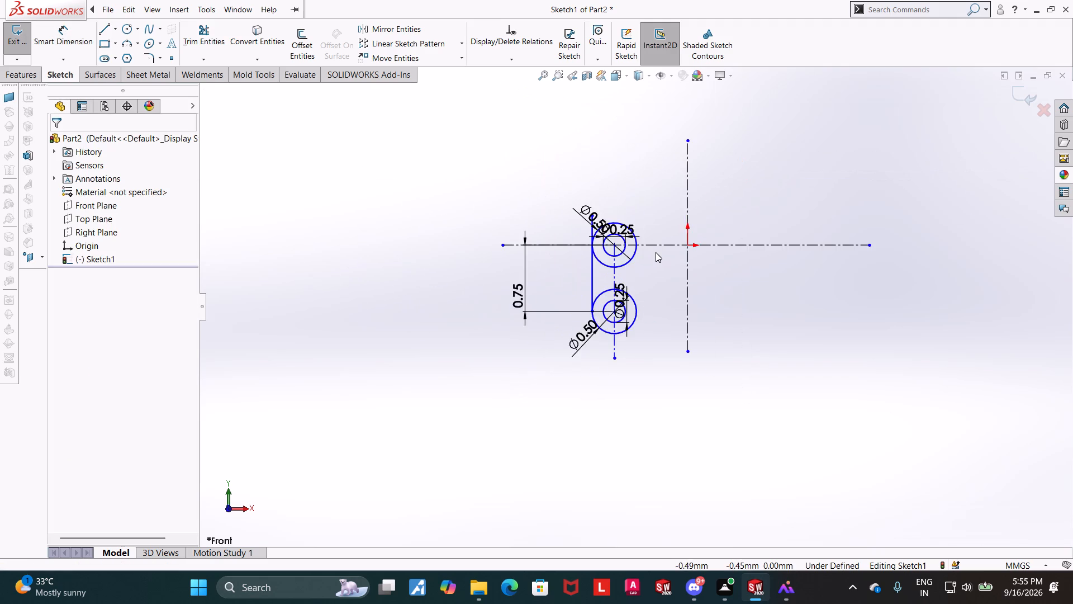
{"action": "scroll", "coordinate": [655, 164], "scroll_direction": "down", "scroll_amount": 3}
{"action": "scroll", "coordinate": [575, 377], "scroll_direction": "down", "scroll_amount": 3}
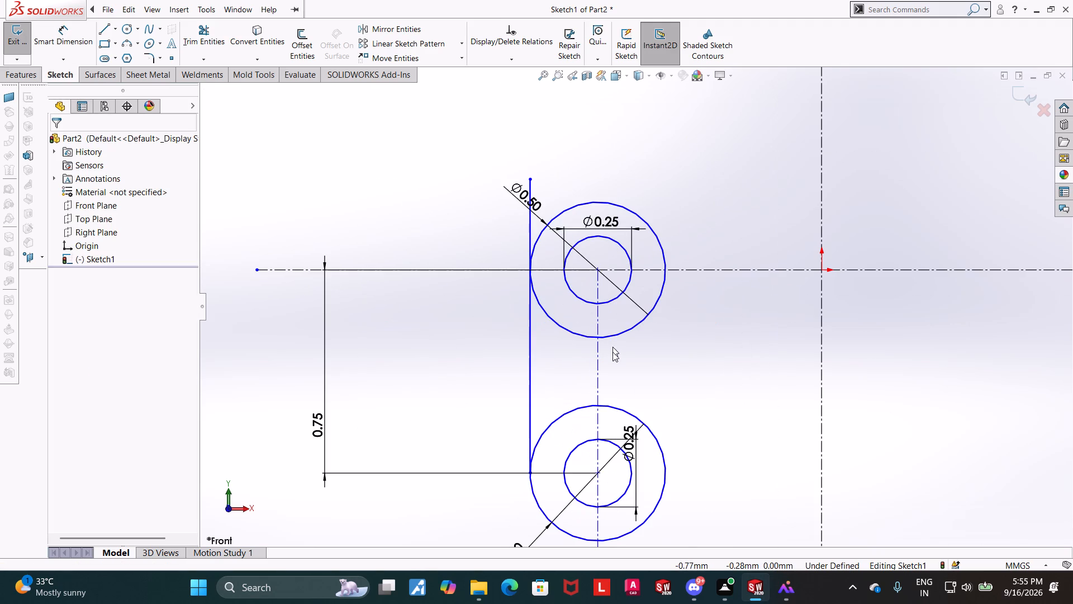
{"action": "left_click", "coordinate": [204, 35]}
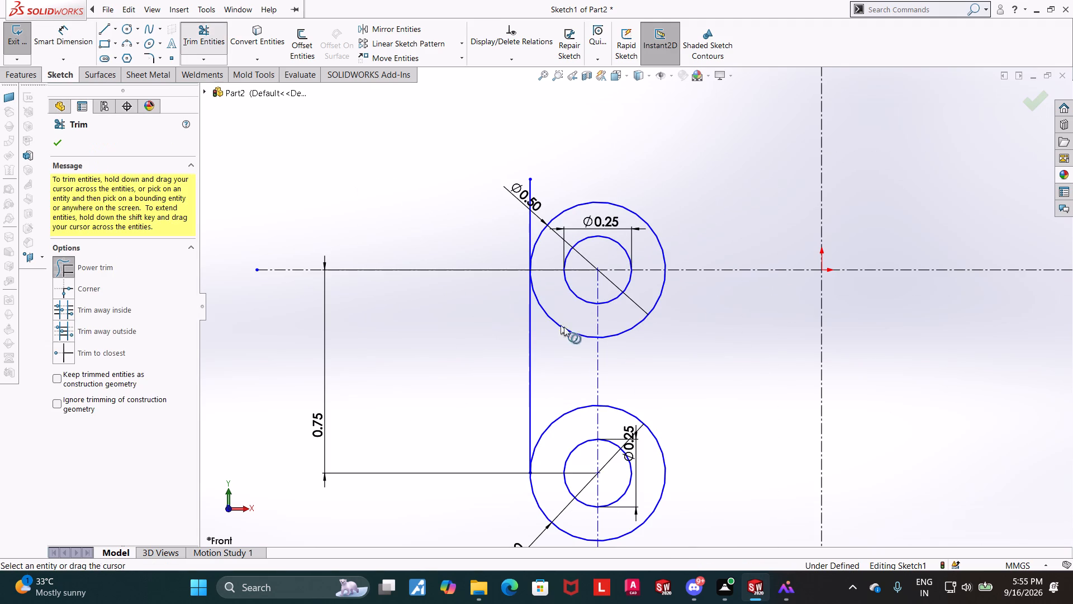
{"action": "left_click_drag", "start_coordinate": [558, 304], "coordinate": [555, 356]}
{"action": "left_click_drag", "start_coordinate": [613, 329], "coordinate": [612, 360]}
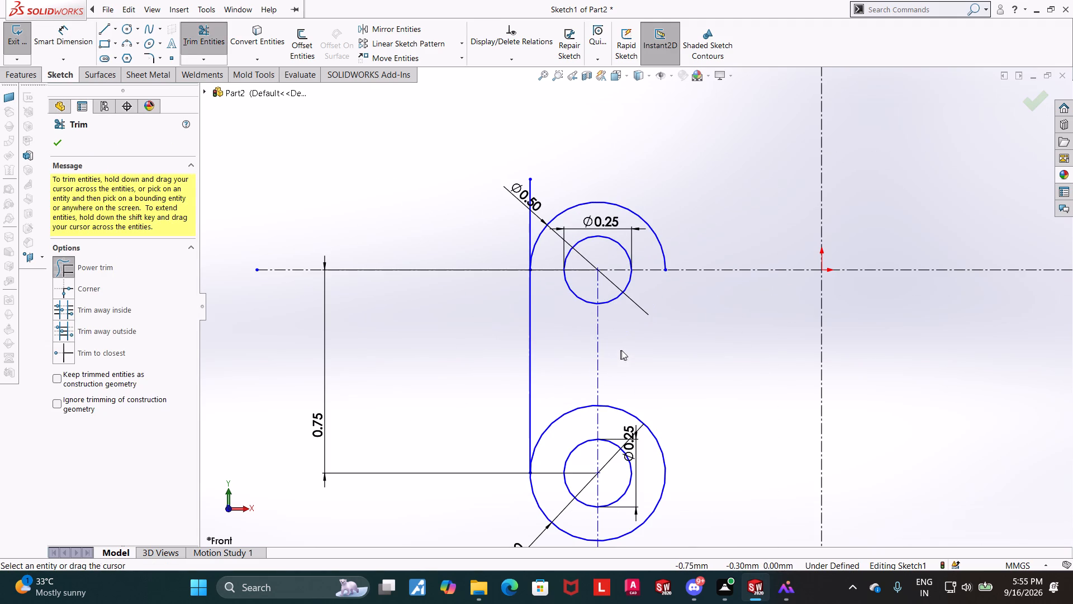
{"action": "scroll", "coordinate": [626, 435], "scroll_direction": "down", "scroll_amount": 2}
{"action": "left_click_drag", "start_coordinate": [536, 411], "coordinate": [523, 361]}
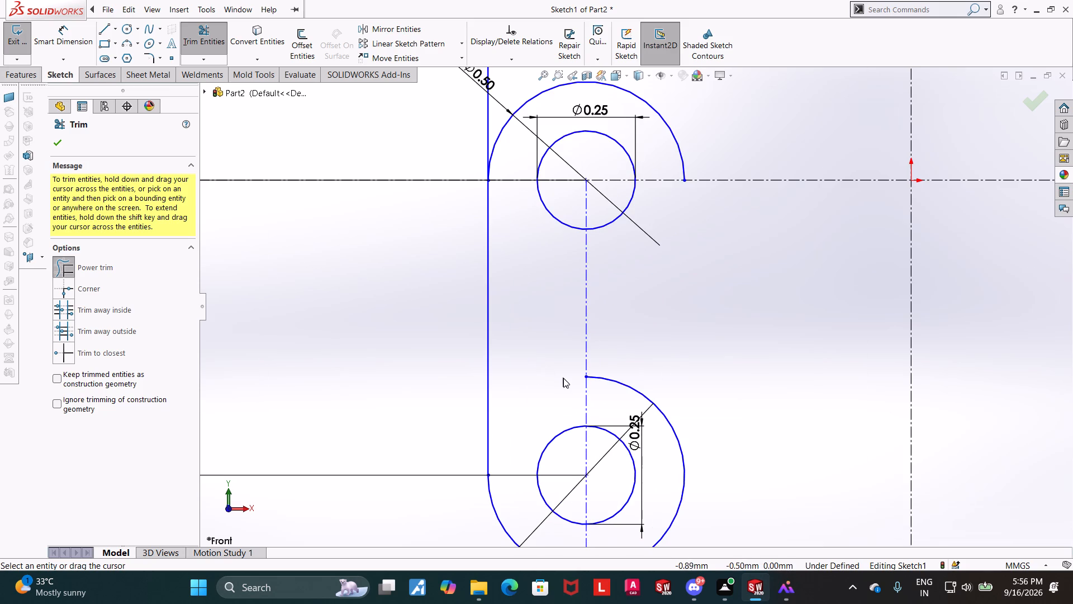
{"action": "key", "text": "Escape"}
{"action": "key", "text": "Escape"}
{"action": "key", "text": "Escape"}
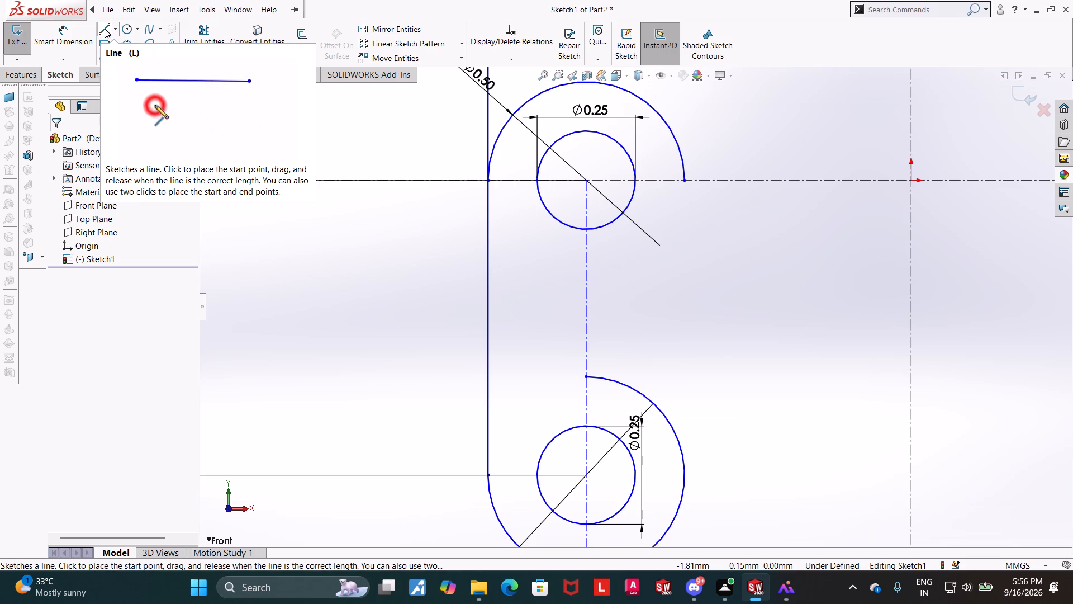
Sketch a vertical line about 0.38 mm long upward from the right quadrant point of the lower 0.5 mm circle.
{"action": "left_click", "coordinate": [105, 29]}
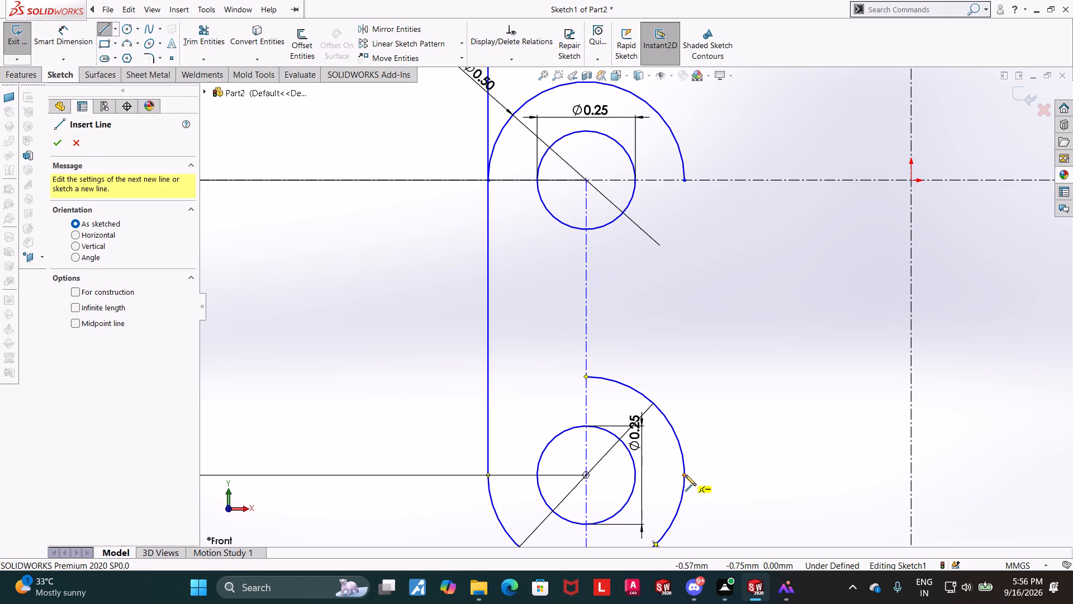
{"action": "left_click", "coordinate": [685, 475]}
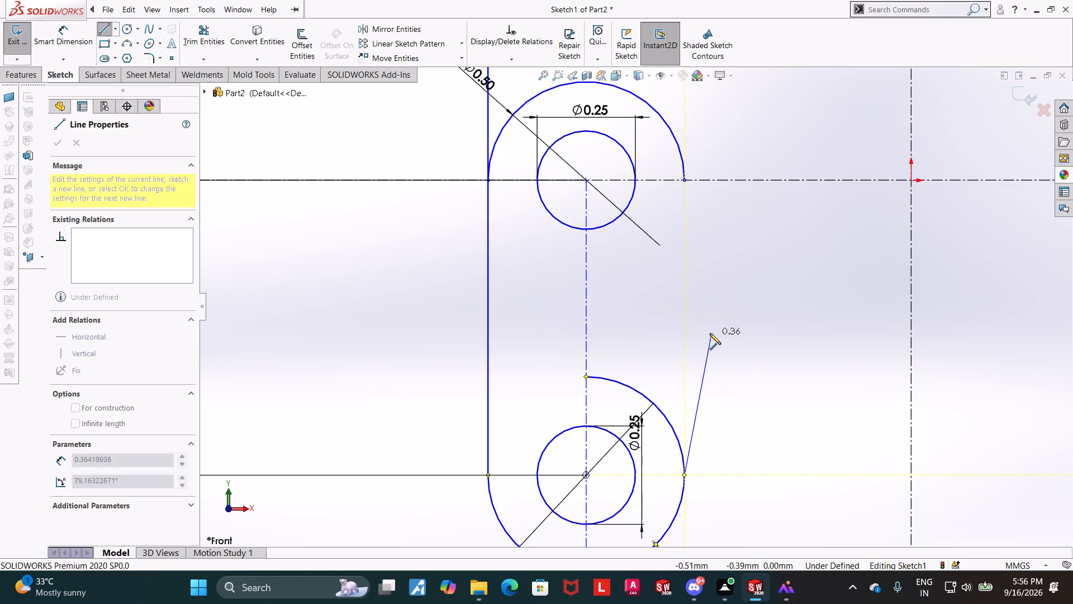
{"action": "left_click", "coordinate": [682, 327]}
{"action": "key", "text": "Escape"}
{"action": "key", "text": "Escape"}
{"action": "key", "text": "Escape"}
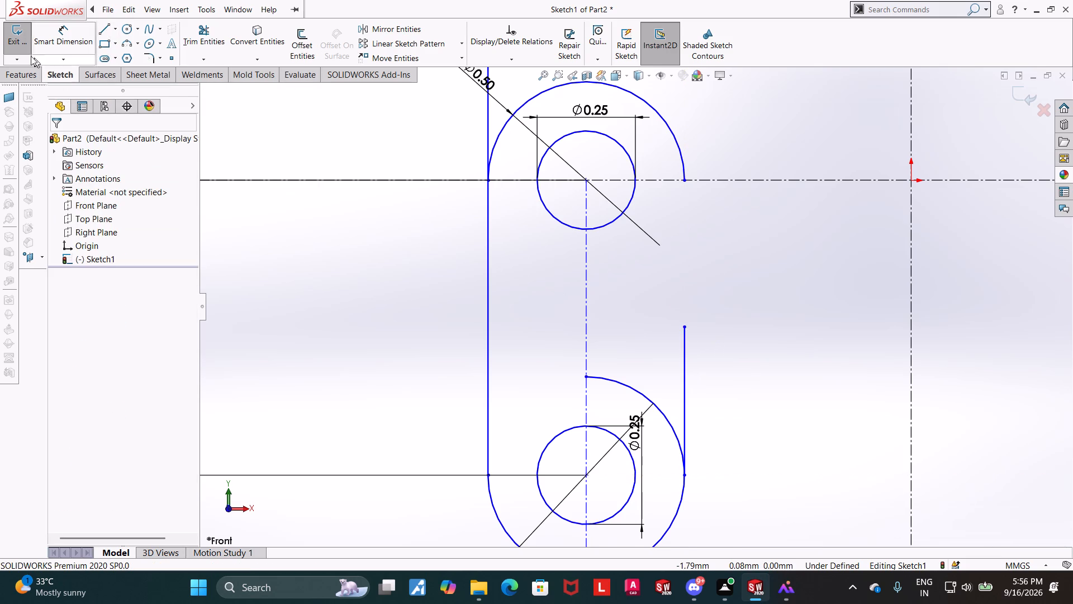
Dimension the vertical distance from the lower circle's center to the short line's upper endpoint as 0.75/2 mm.
{"action": "left_click", "coordinate": [67, 32]}
{"action": "scroll", "coordinate": [539, 230], "scroll_direction": "up", "scroll_amount": 5}
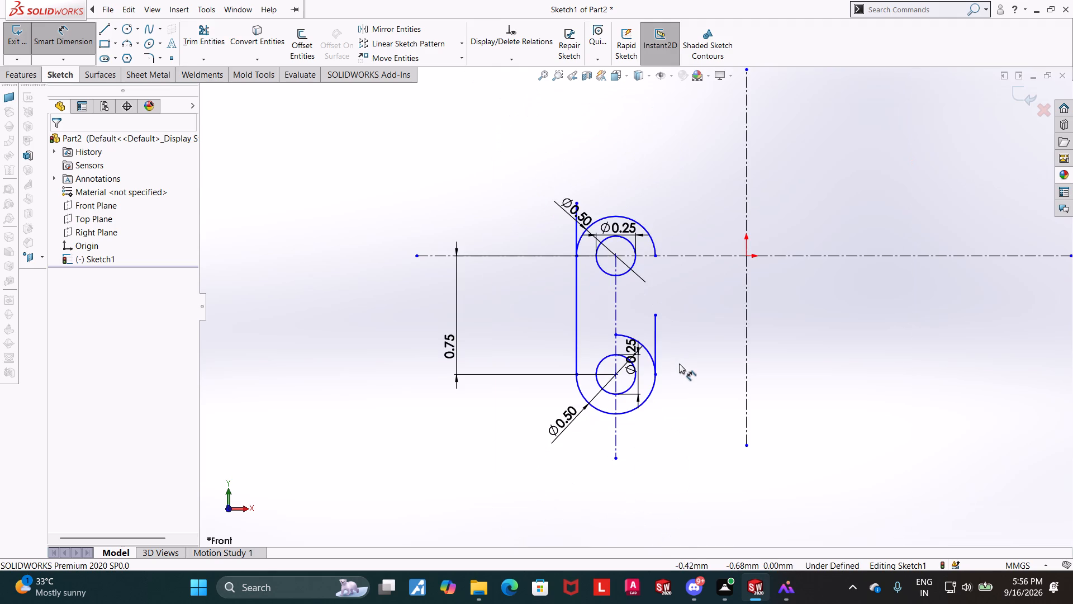
{"action": "scroll", "coordinate": [657, 377], "scroll_direction": "down", "scroll_amount": 1}
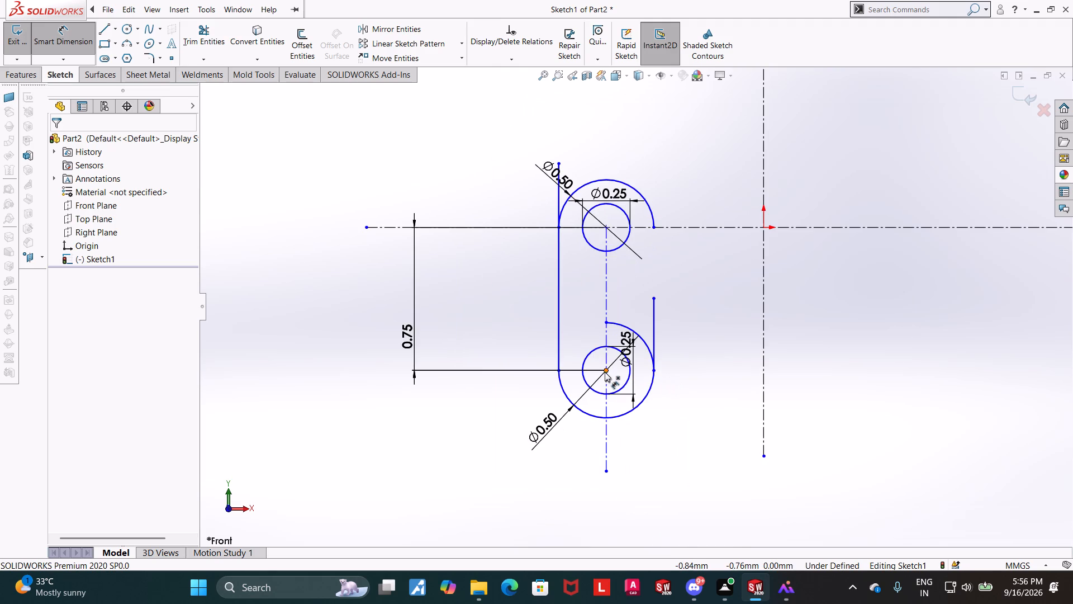
{"action": "left_click", "coordinate": [607, 370]}
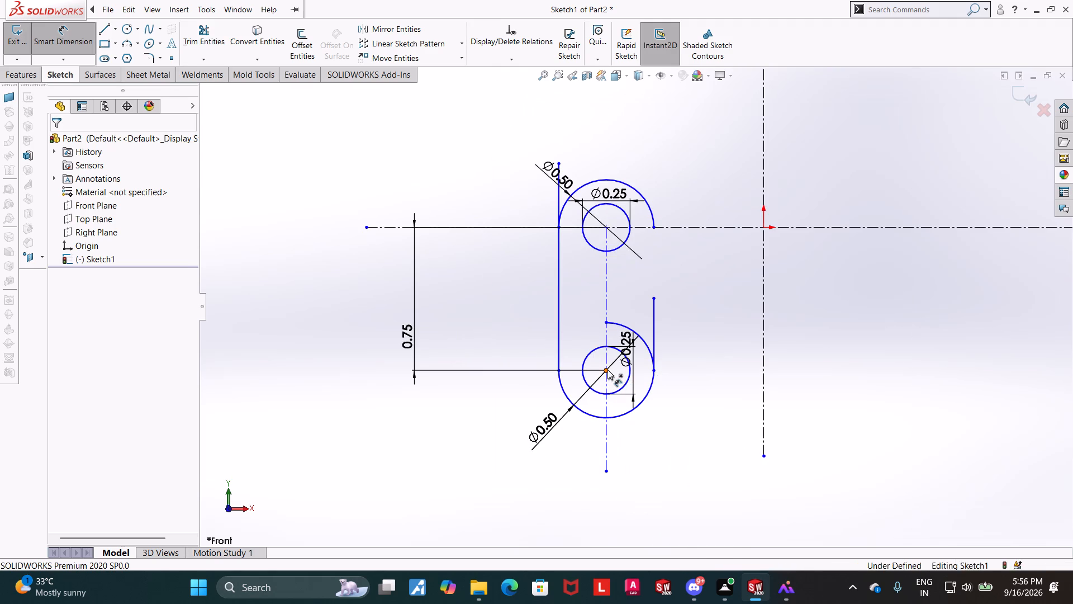
{"action": "double_click", "coordinate": [653, 298]}
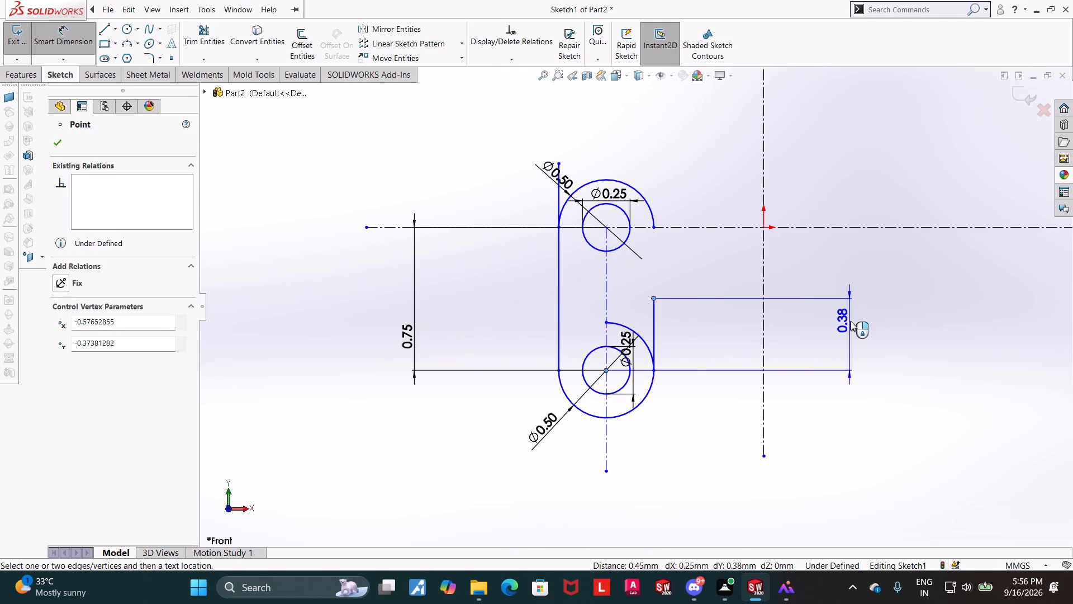
{"action": "left_click", "coordinate": [852, 323]}
{"action": "type", "text": "0.75/2"}
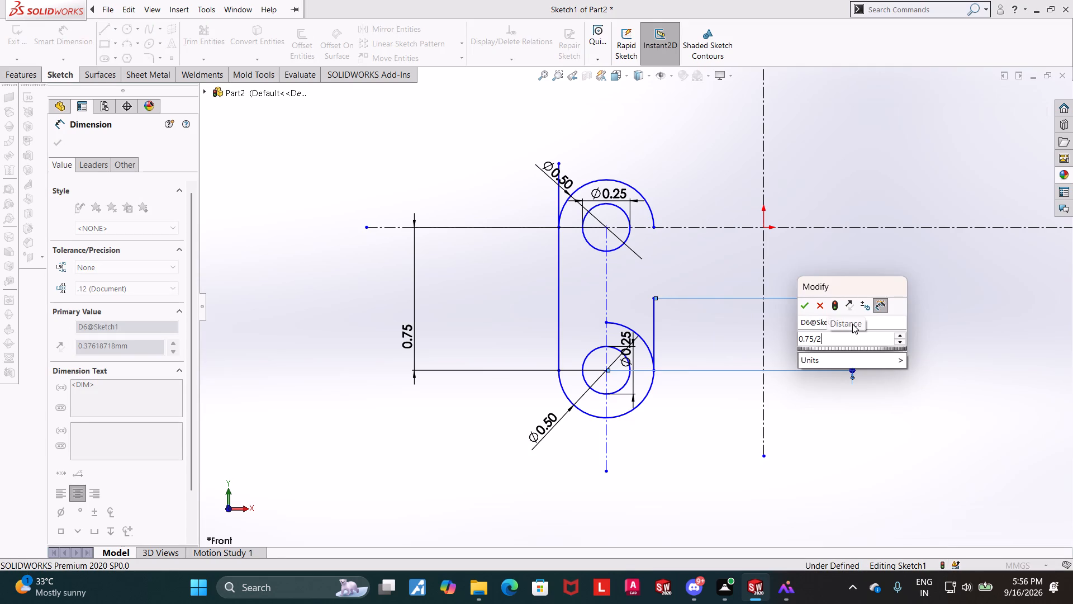
{"action": "key", "text": "Return"}
{"action": "key", "text": "Escape"}
{"action": "key", "text": "Escape"}
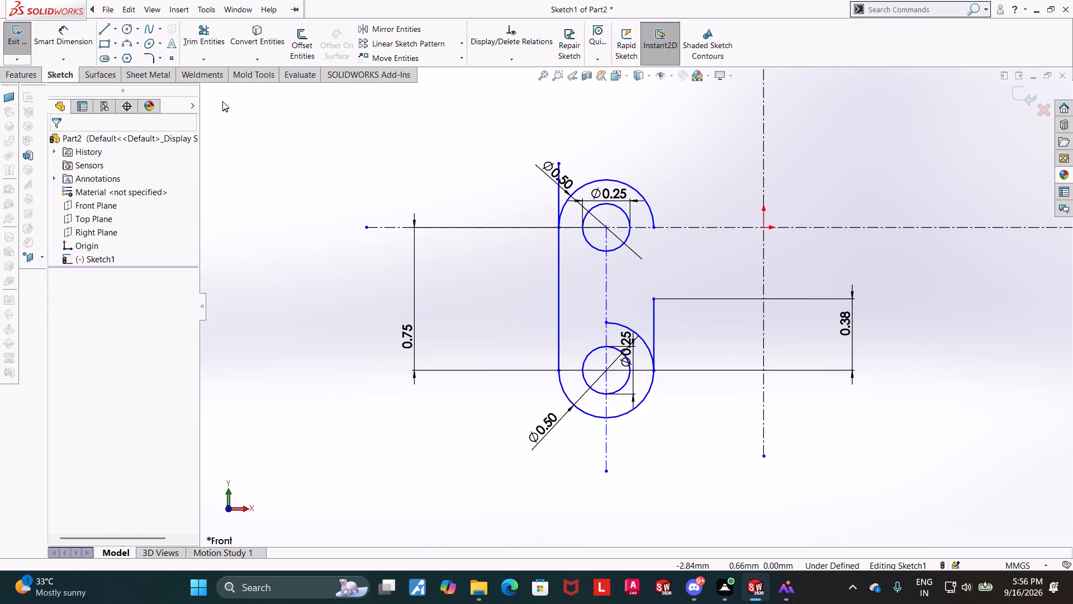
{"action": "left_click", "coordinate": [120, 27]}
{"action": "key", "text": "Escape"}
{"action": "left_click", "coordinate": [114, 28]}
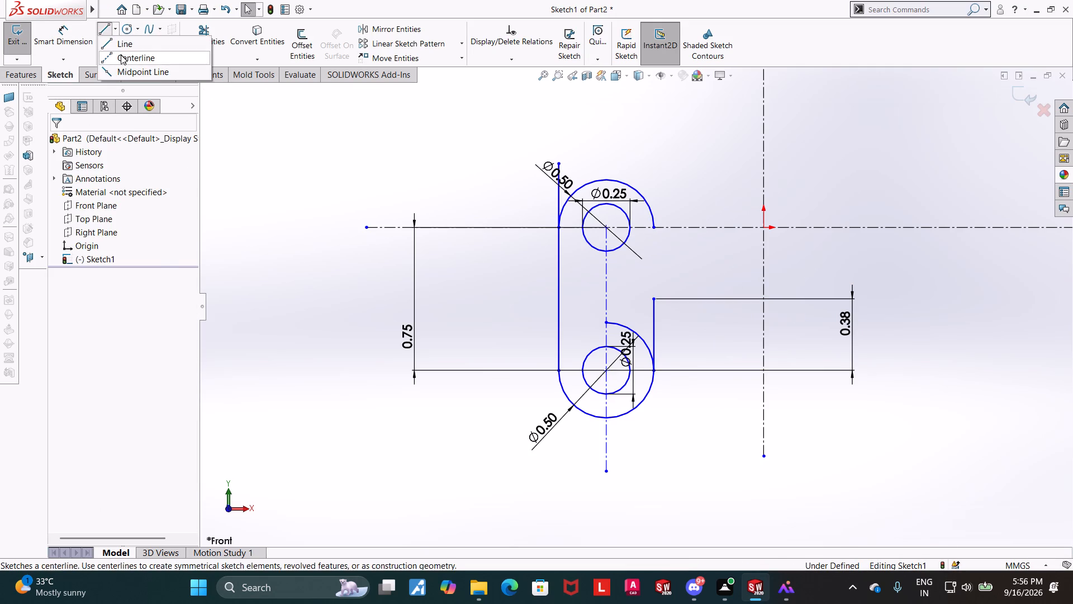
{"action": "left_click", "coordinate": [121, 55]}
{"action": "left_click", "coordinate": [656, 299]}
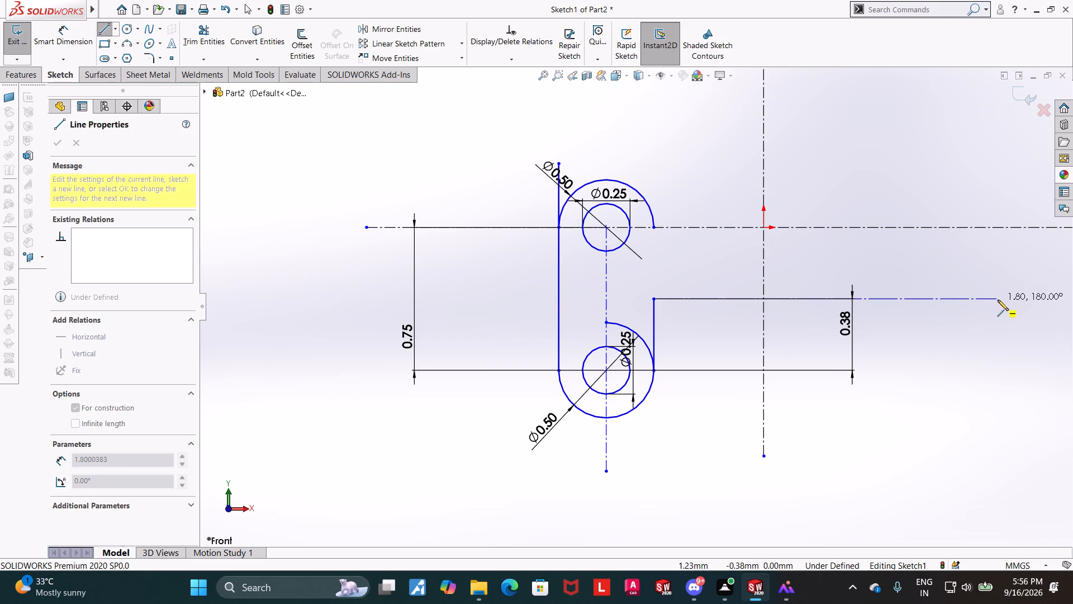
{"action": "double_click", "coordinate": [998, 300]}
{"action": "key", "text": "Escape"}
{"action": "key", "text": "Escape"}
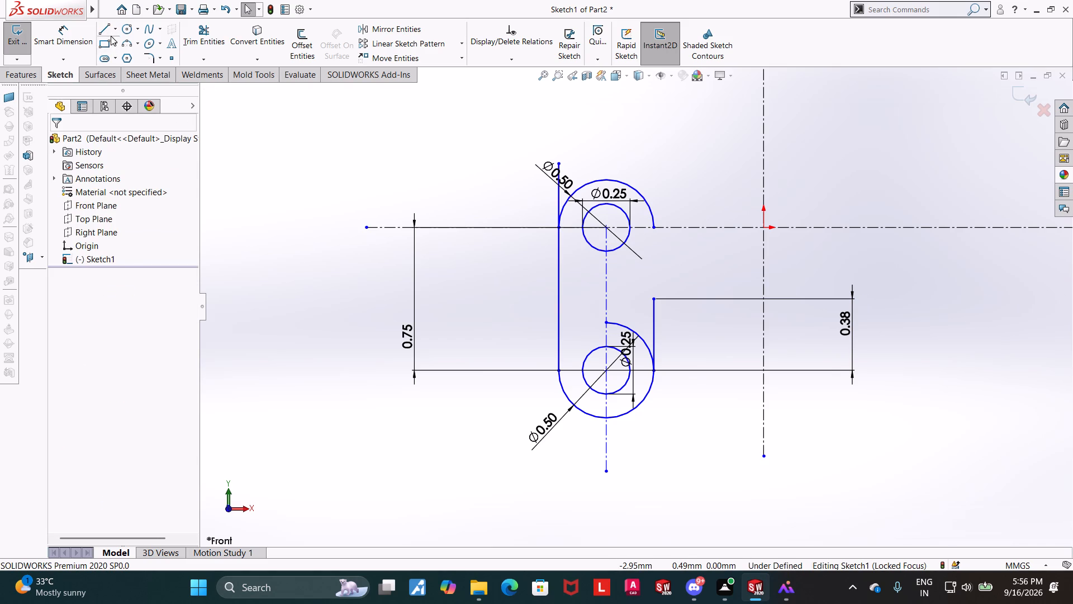
Sketch a horizontal centerline about 1.8 mm long to the right from the short vertical line's upper endpoint.
{"action": "left_click", "coordinate": [115, 30]}
{"action": "left_click", "coordinate": [118, 58]}
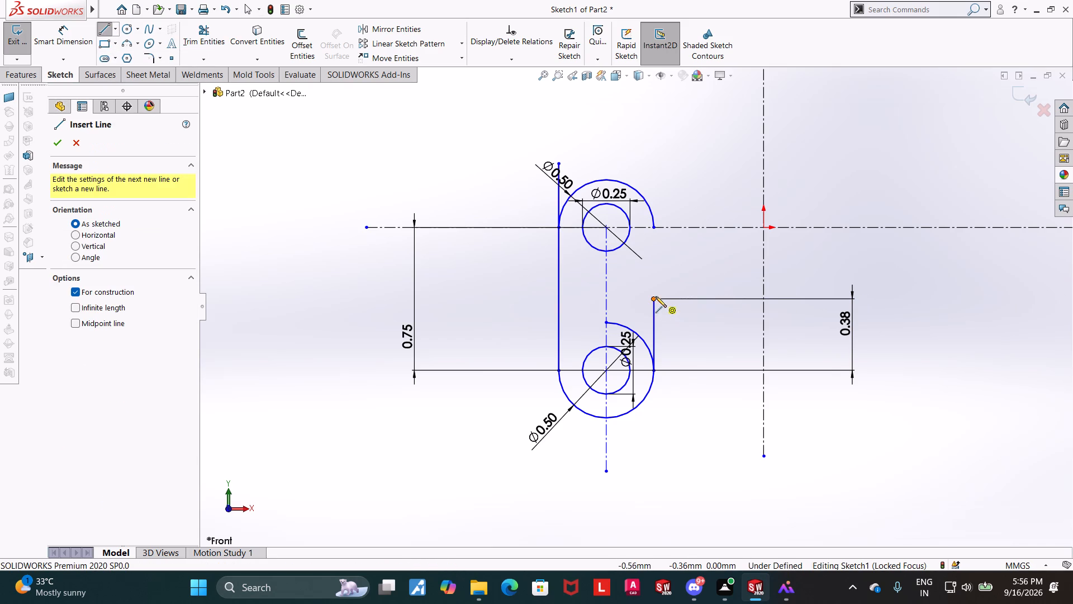
{"action": "left_click", "coordinate": [656, 296]}
{"action": "left_click", "coordinate": [999, 299]}
{"action": "key", "text": "Escape"}
{"action": "key", "text": "Escape"}
Move the 0.38 mm dimension to the left side of the profile, clear of the geometry.
{"action": "left_click_drag", "start_coordinate": [849, 328], "coordinate": [648, 329]}
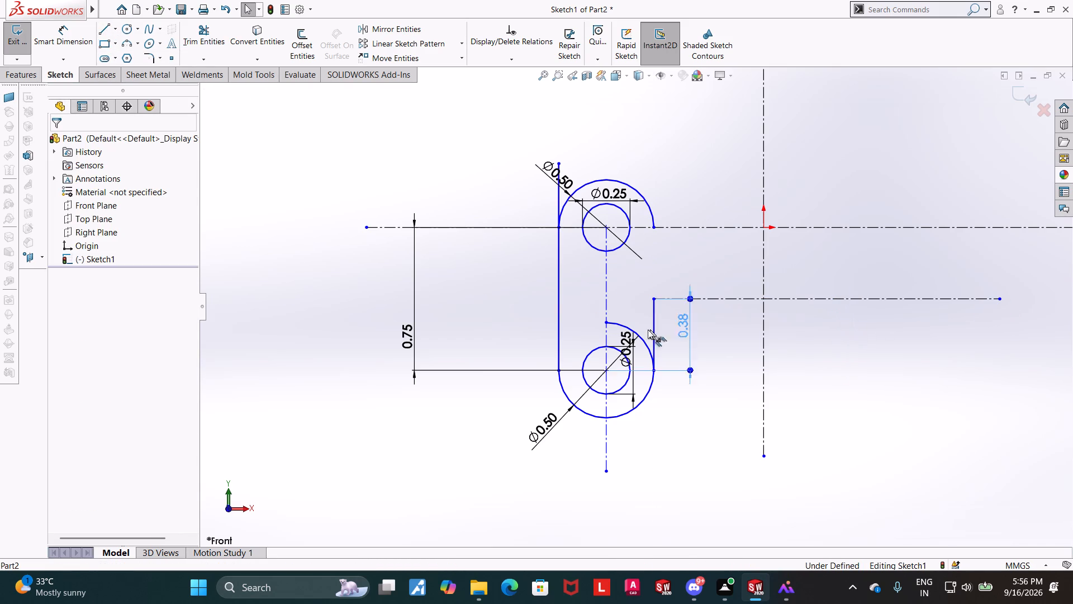
{"action": "left_click_drag", "start_coordinate": [648, 329], "coordinate": [501, 323]}
{"action": "key", "text": "Escape"}
{"action": "key", "text": "Escape"}
Trim away the remaining upper-right quarter arc of the lower 0.5 mm circle.
{"action": "scroll", "coordinate": [681, 309], "scroll_direction": "down", "scroll_amount": 4}
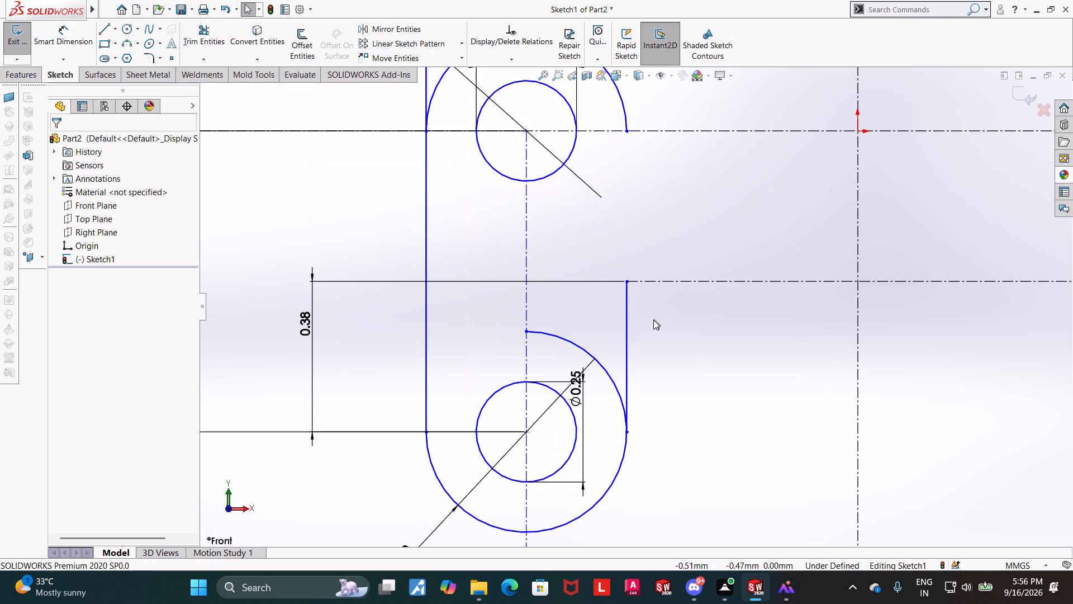
{"action": "left_click", "coordinate": [207, 43]}
{"action": "left_click_drag", "start_coordinate": [550, 352], "coordinate": [567, 331]}
{"action": "key", "text": "Escape"}
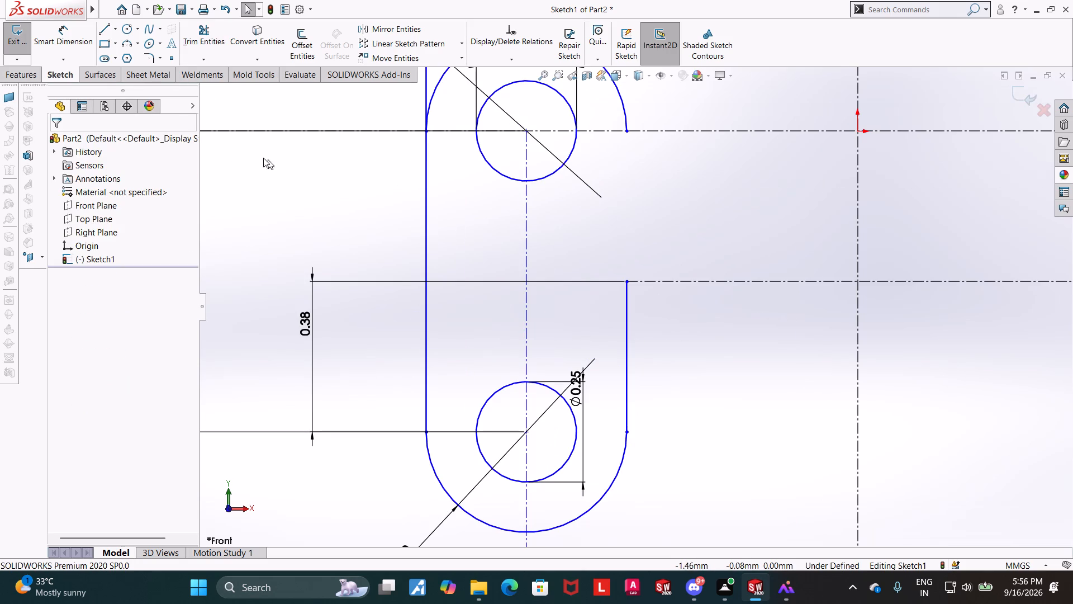
Sketch a circle centred on the new horizontal centerline, about 0.59 mm horizontally to the right of the lower circle's center.
{"action": "left_click", "coordinate": [125, 31]}
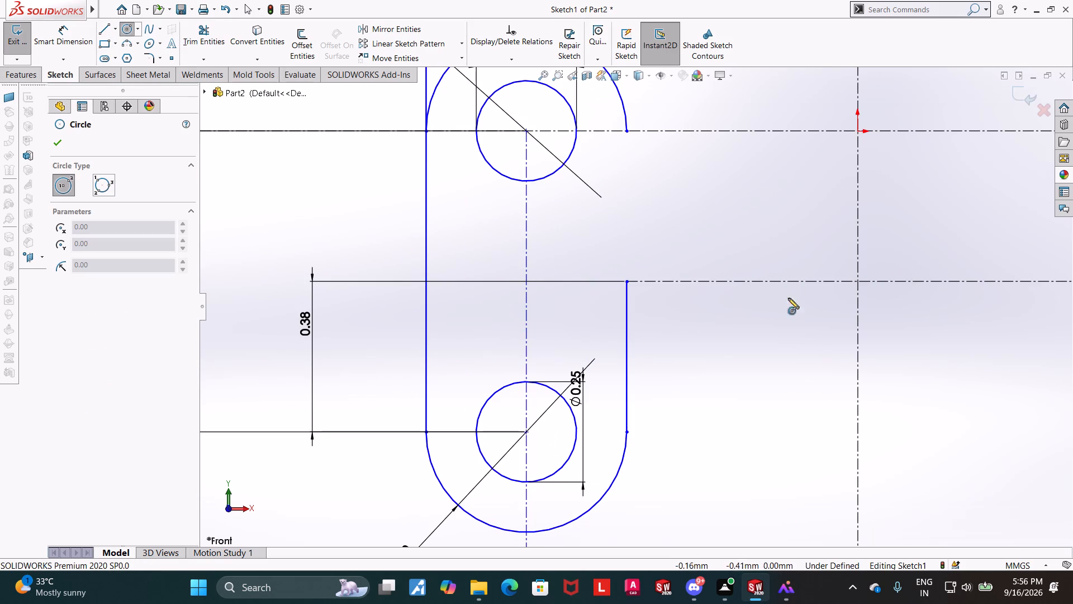
{"action": "left_click", "coordinate": [762, 283]}
{"action": "left_click", "coordinate": [825, 272]}
{"action": "key", "text": "Escape"}
{"action": "key", "text": "Escape"}
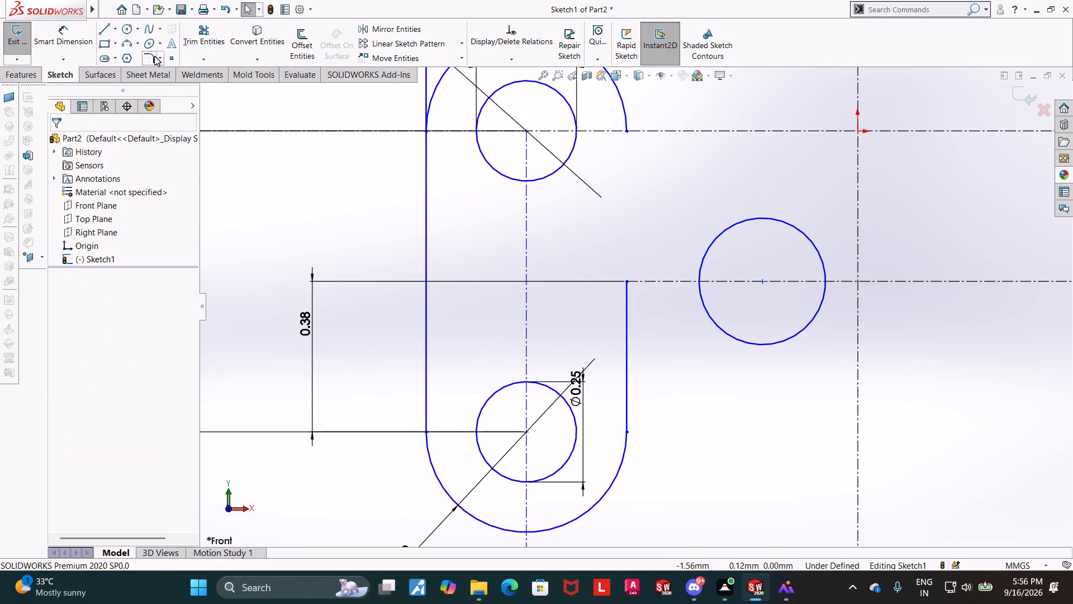
Dimension the horizontal distance between the lower circle's center and the new circle's center as 0.5 mm.
{"action": "left_click", "coordinate": [57, 40]}
{"action": "left_click", "coordinate": [765, 283]}
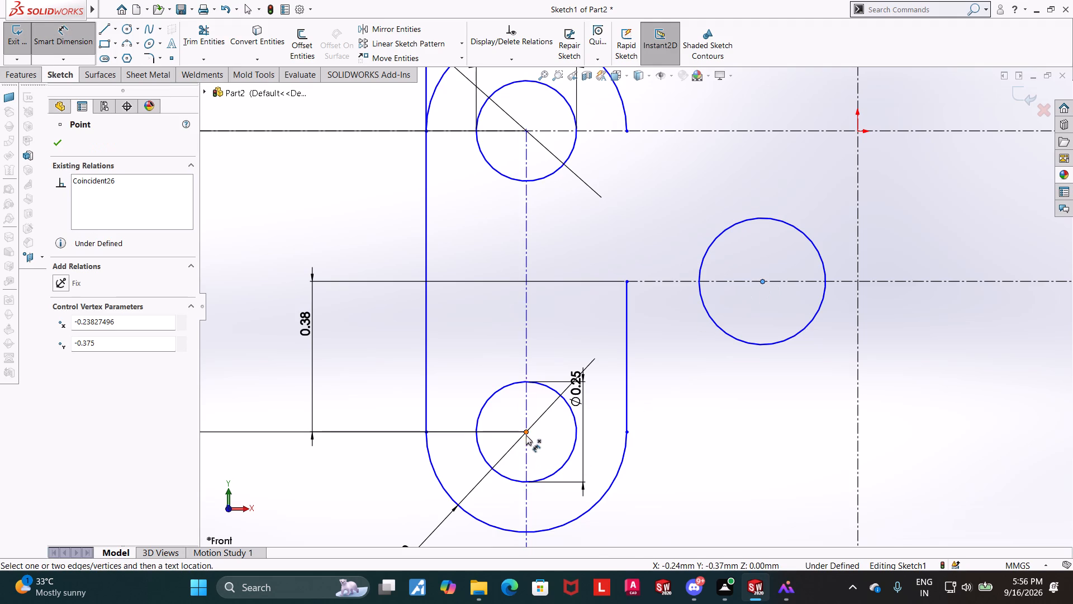
{"action": "left_click", "coordinate": [526, 435]}
{"action": "scroll", "coordinate": [561, 418], "scroll_direction": "up", "scroll_amount": 5}
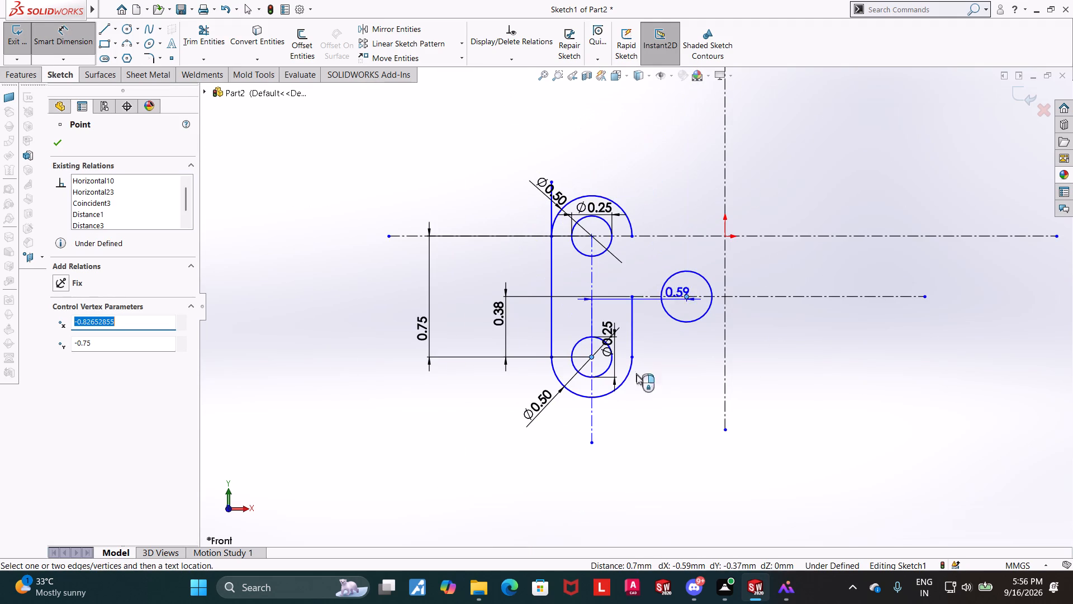
{"action": "left_click", "coordinate": [628, 463]}
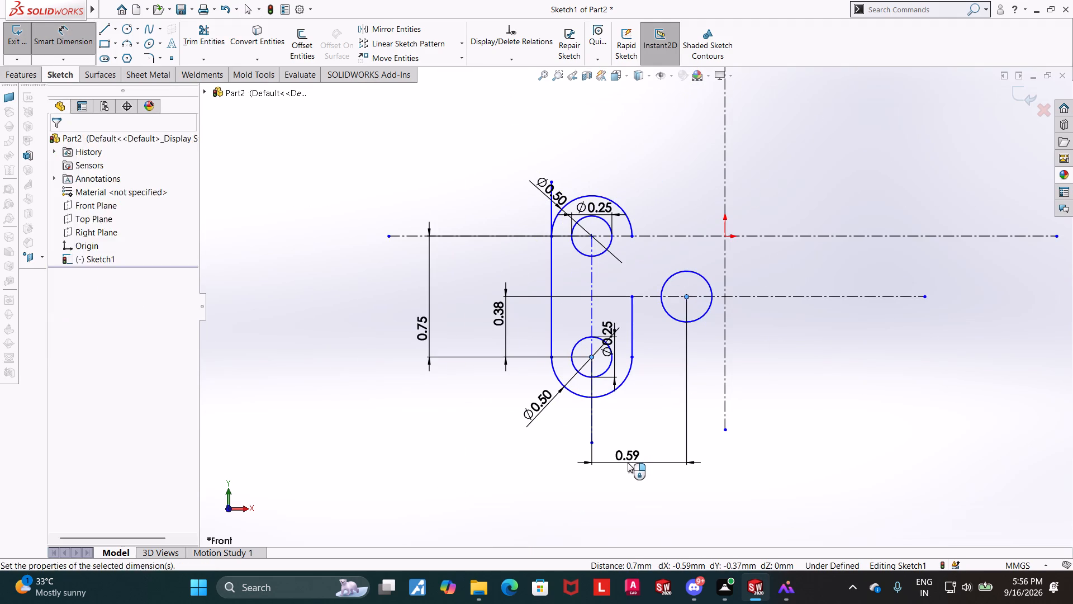
{"action": "type", "text": "0.5"}
{"action": "key", "text": "Return"}
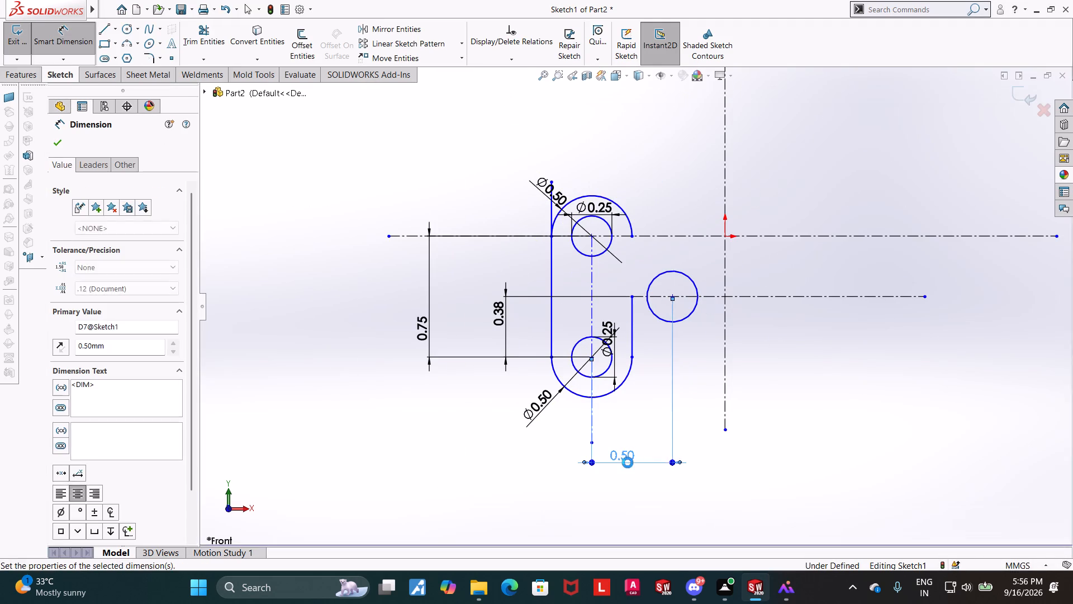
{"action": "key", "text": "Escape"}
Dimension the diameter of the circle on the horizontal centerline as 0.25 mm.
{"action": "scroll", "coordinate": [643, 290], "scroll_direction": "down", "scroll_amount": 2}
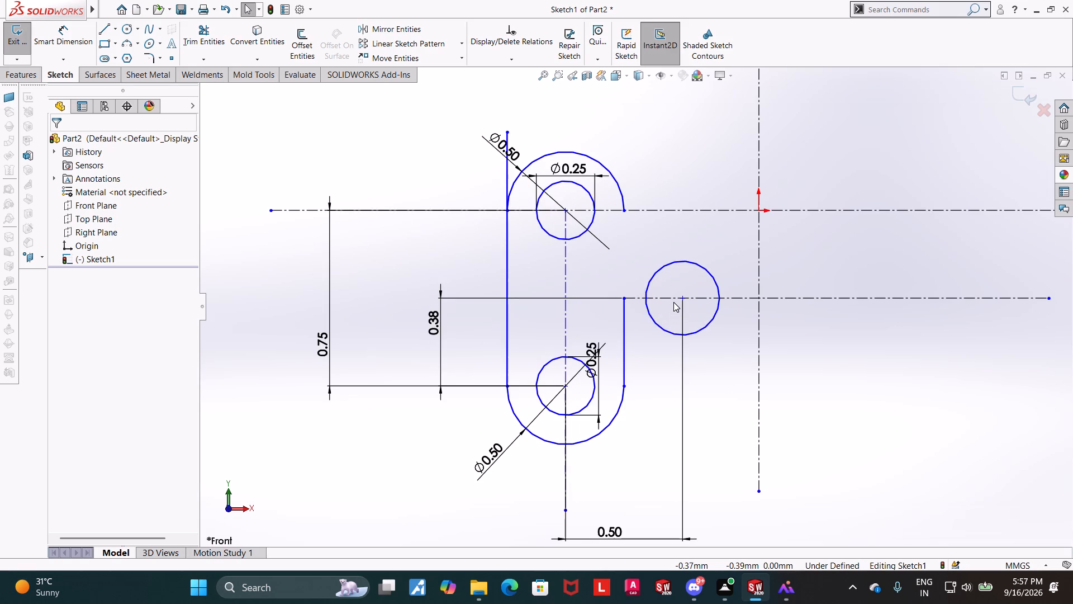
{"action": "left_click", "coordinate": [79, 35]}
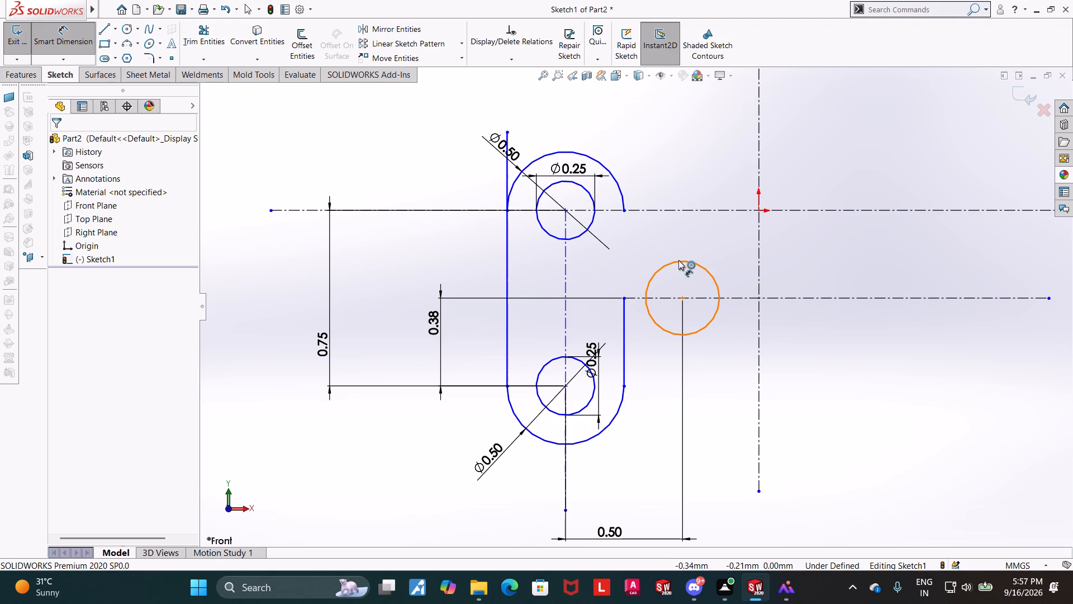
{"action": "left_click", "coordinate": [678, 260]}
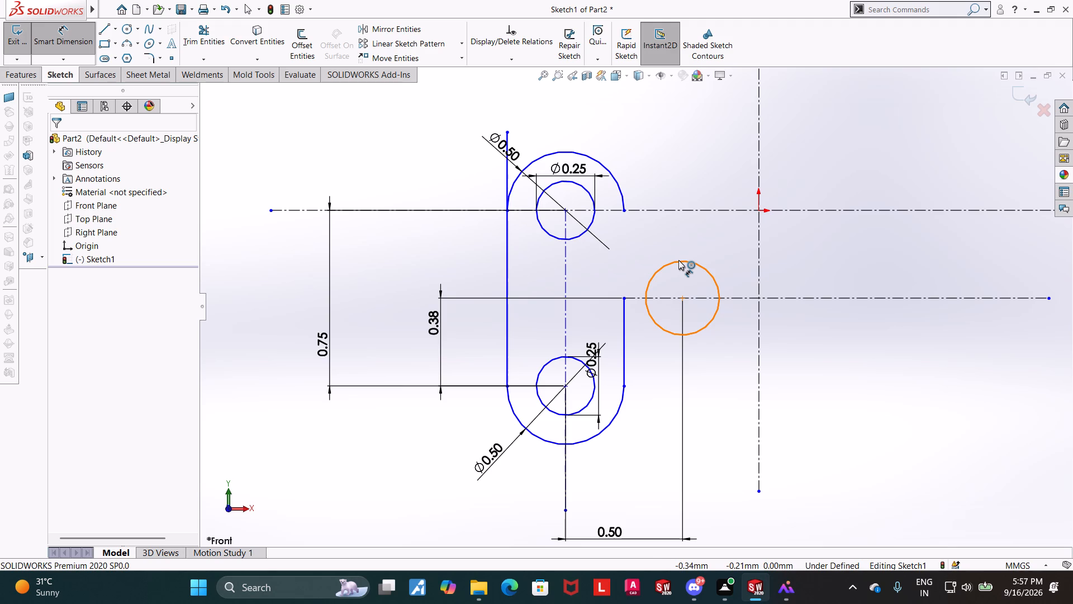
{"action": "left_click", "coordinate": [678, 247]}
{"action": "type", "text": "0.25"}
{"action": "key", "text": "Return"}
{"action": "key", "text": "Escape"}
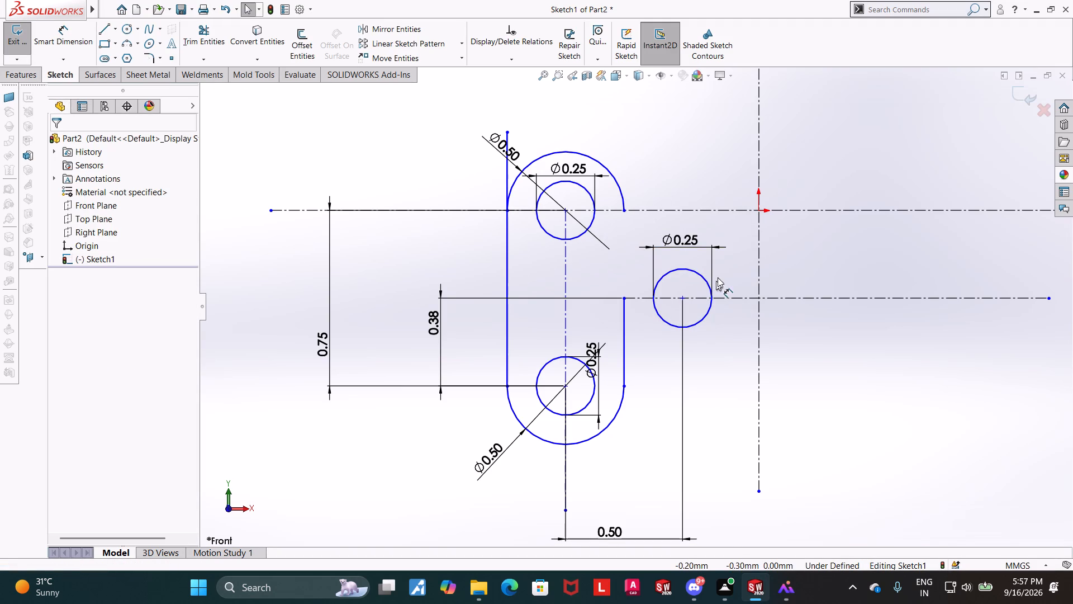
Set the diameter of the circle on the lower horizontal centerline to 0.5 mm.
{"action": "double_click", "coordinate": [690, 241]}
{"action": "type", "text": "0.5"}
{"action": "key", "text": "Return"}
{"action": "key", "text": "Escape"}
{"action": "key", "text": "Escape"}
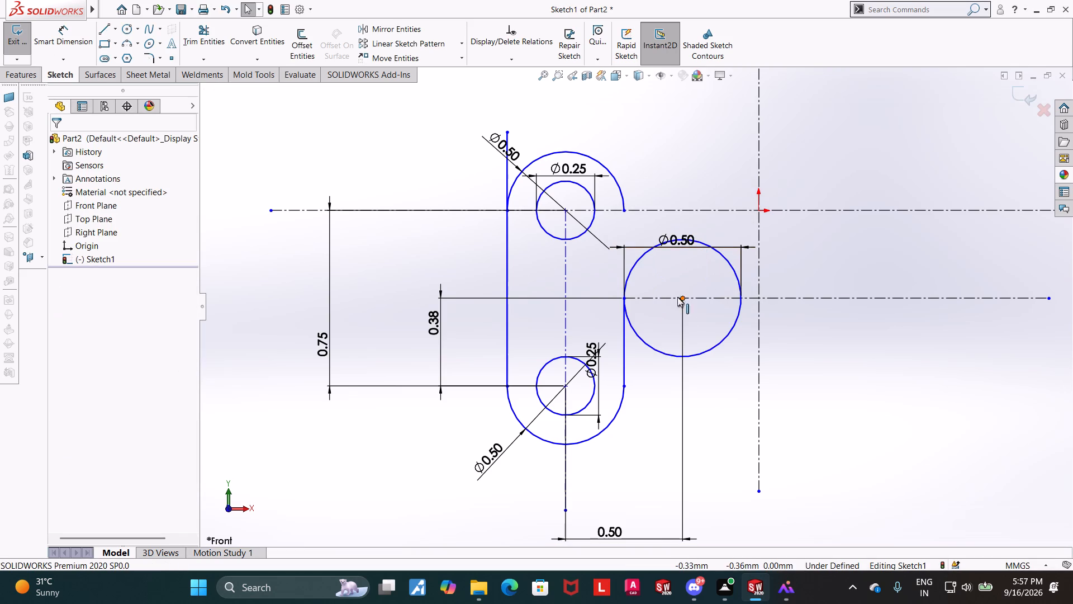
Trim away the lower half of the 0.5 mm circle on the lower horizontal centerline.
{"action": "left_click", "coordinate": [203, 35]}
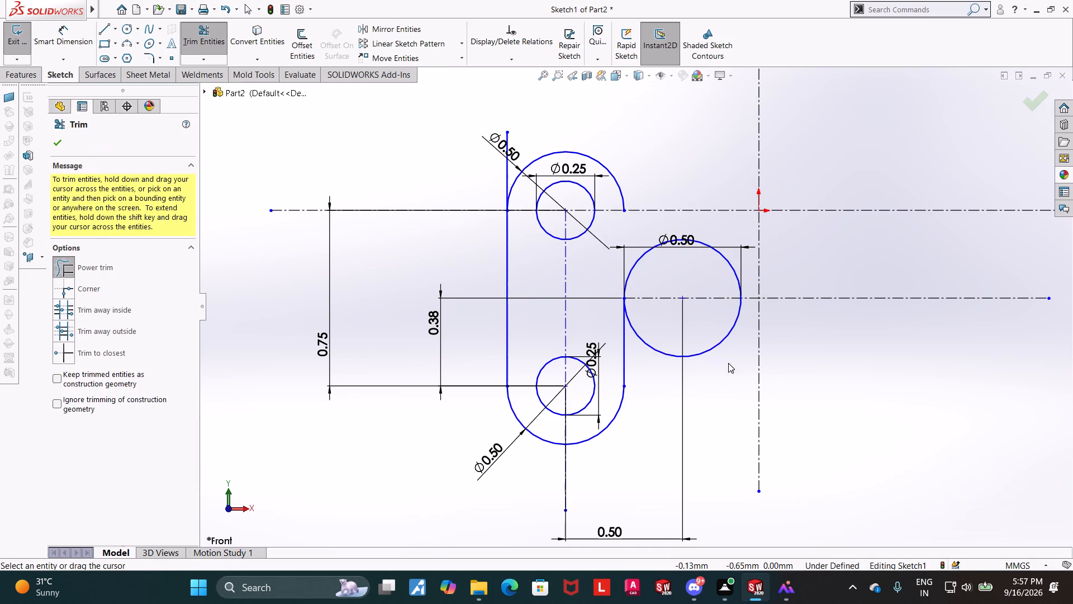
{"action": "left_click_drag", "start_coordinate": [675, 324], "coordinate": [656, 359]}
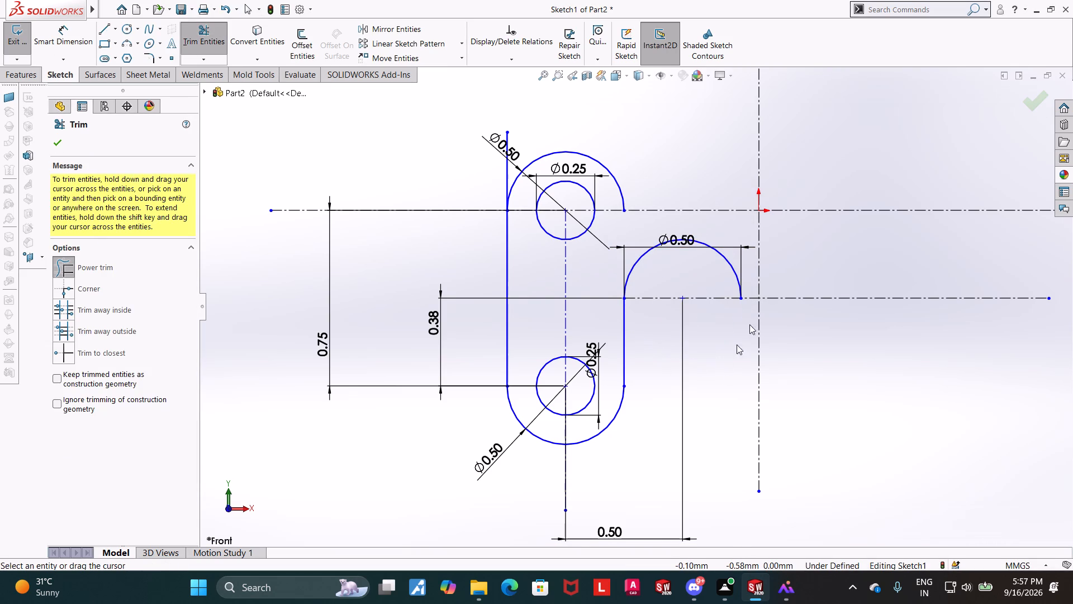
{"action": "key", "text": "Escape"}
{"action": "key", "text": "Escape"}
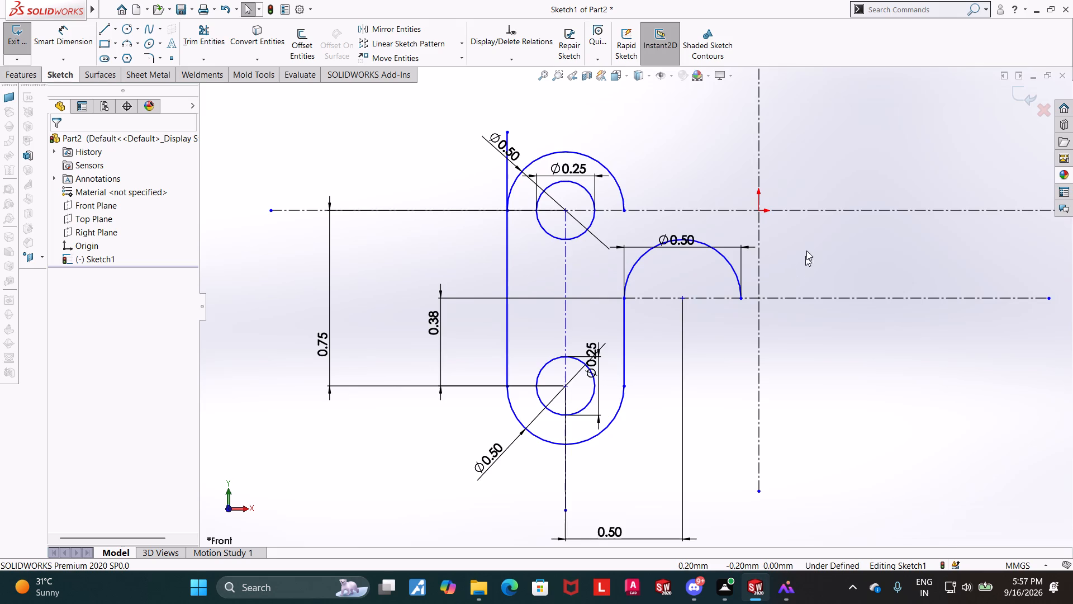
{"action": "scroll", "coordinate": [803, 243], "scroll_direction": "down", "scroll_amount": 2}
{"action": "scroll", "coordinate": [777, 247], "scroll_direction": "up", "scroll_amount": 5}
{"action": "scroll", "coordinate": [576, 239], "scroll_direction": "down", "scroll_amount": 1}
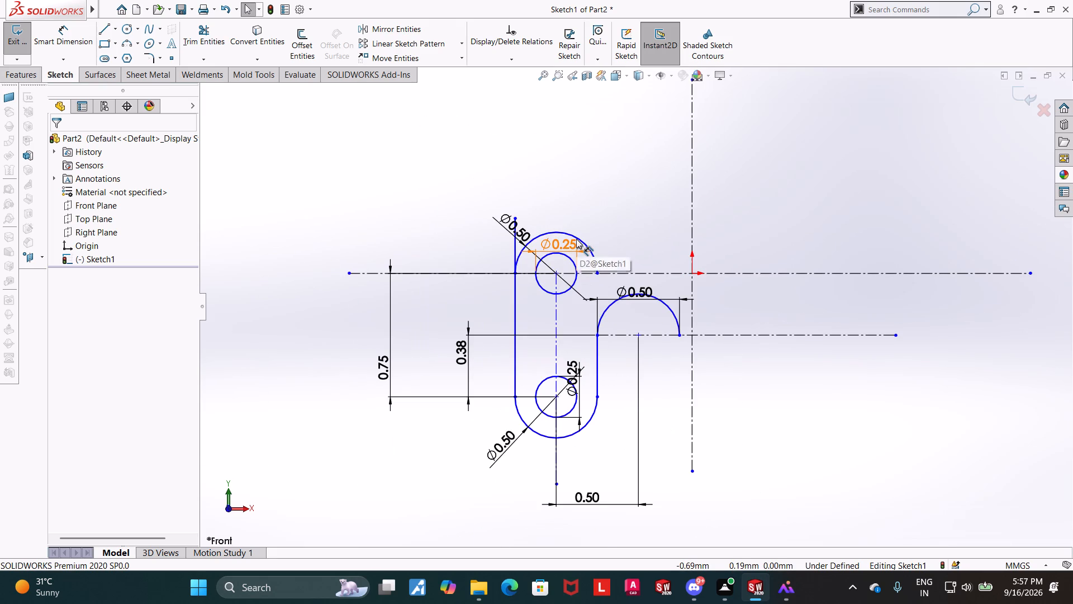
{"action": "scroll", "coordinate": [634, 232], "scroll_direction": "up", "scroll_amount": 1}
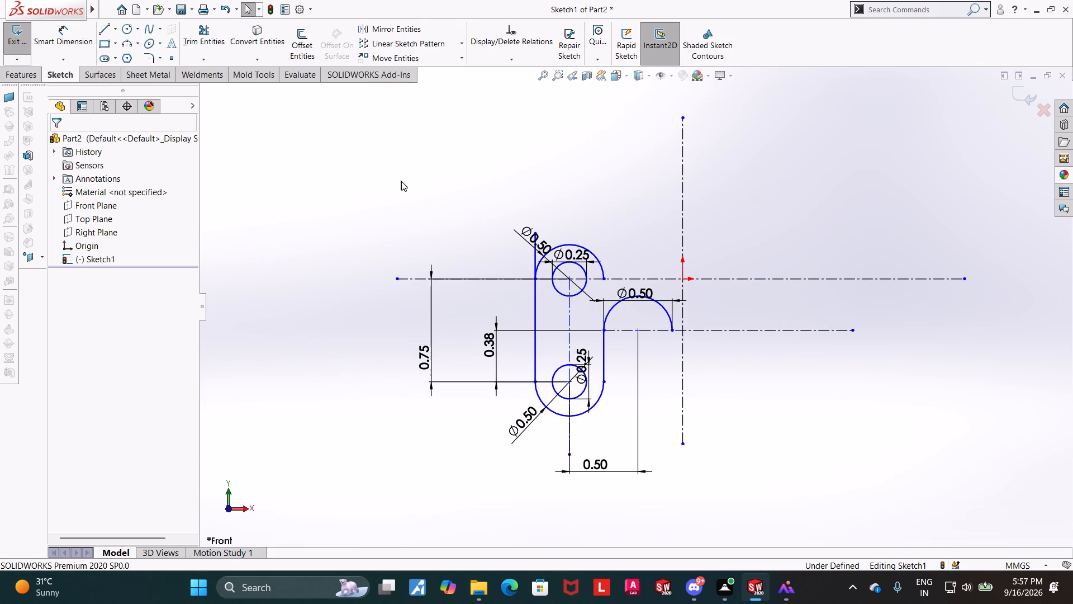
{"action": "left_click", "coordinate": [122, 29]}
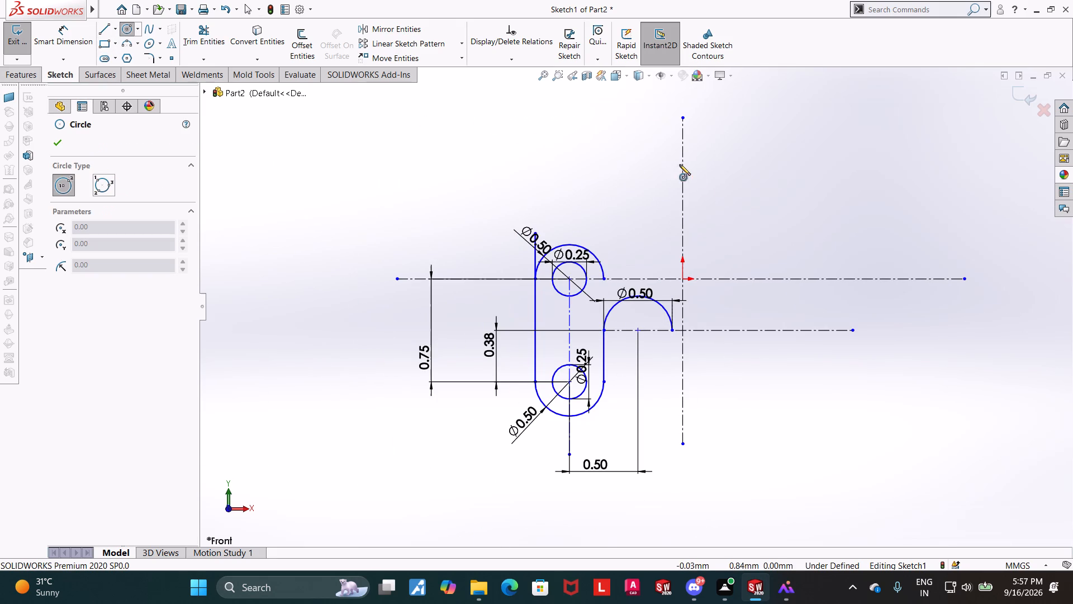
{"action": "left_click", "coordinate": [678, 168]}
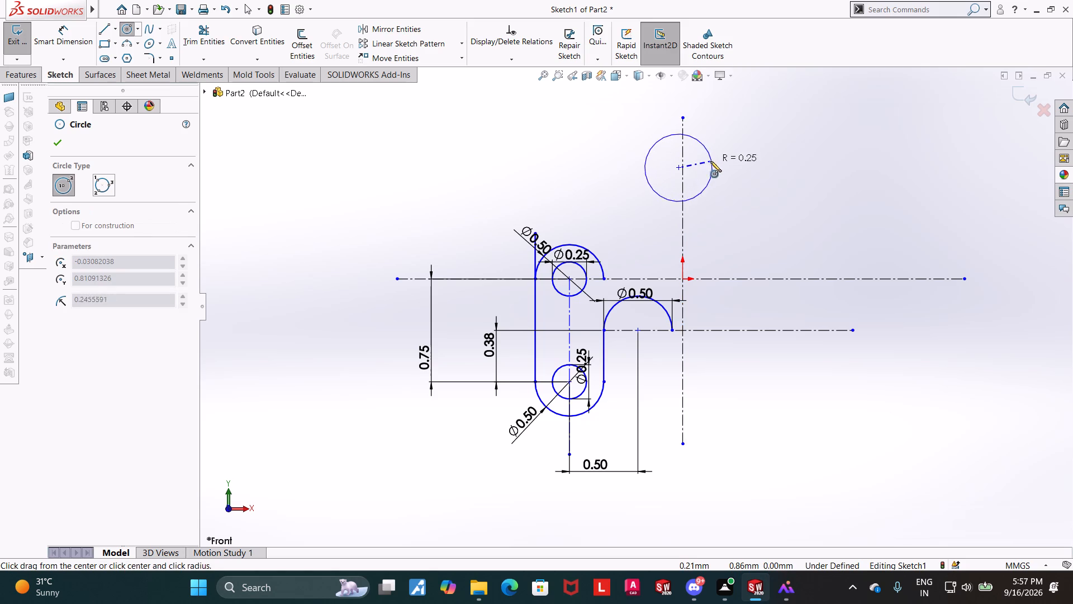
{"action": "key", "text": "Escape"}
Sketch a circle of about 0.3 mm radius centred on the vertical centerline, about 0.88 mm above the origin.
{"action": "left_click", "coordinate": [126, 32]}
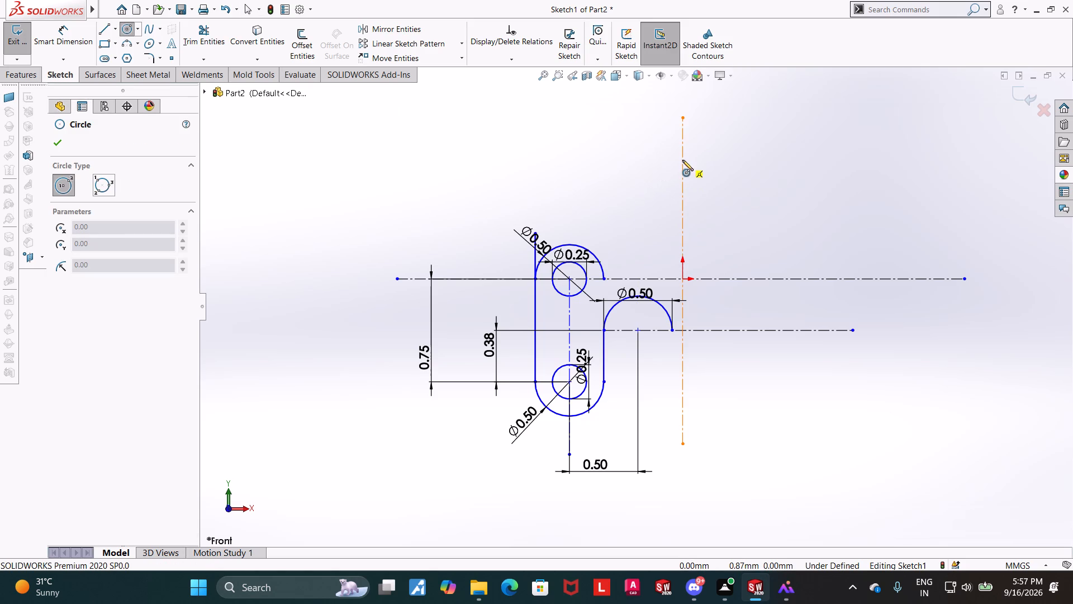
{"action": "left_click", "coordinate": [682, 159]}
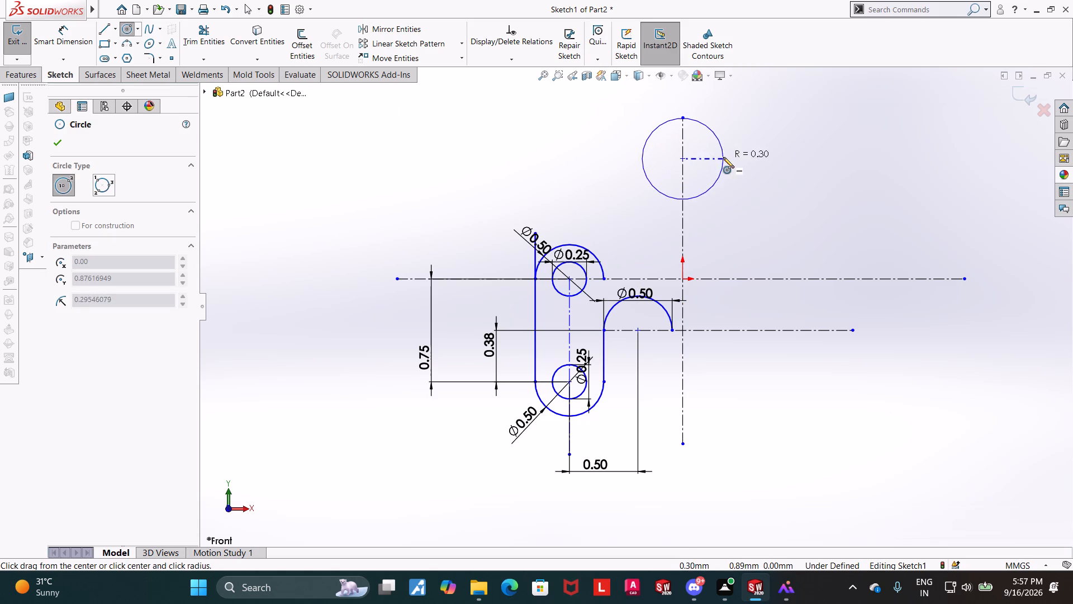
{"action": "left_click", "coordinate": [723, 157]}
{"action": "key", "text": "Escape"}
{"action": "key", "text": "Escape"}
Dimension the diameter of the new circle above the origin as 0.5 mm.
{"action": "left_click", "coordinate": [53, 34]}
{"action": "left_click", "coordinate": [711, 184]}
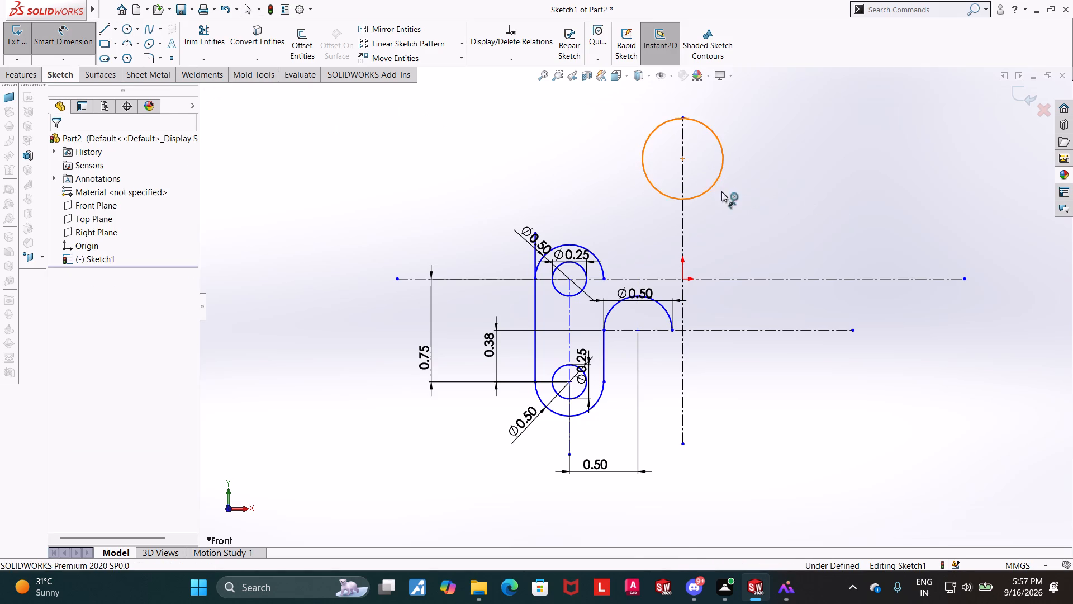
{"action": "left_click", "coordinate": [736, 205]}
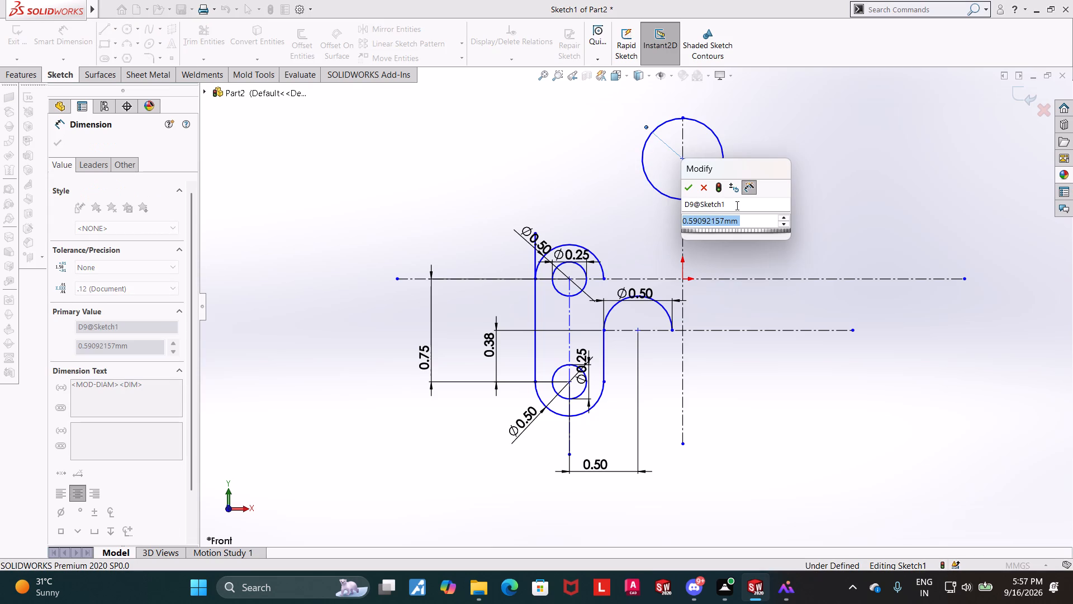
{"action": "type", "text": "0.5"}
{"action": "key", "text": "Return"}
{"action": "key", "text": "Escape"}
{"action": "key", "text": "Escape"}
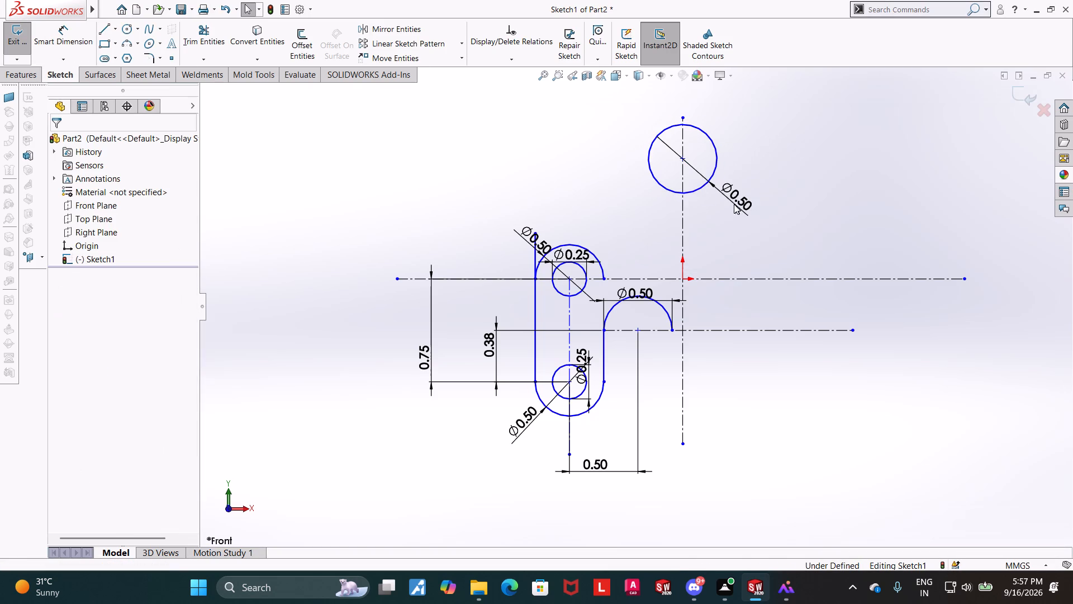
Dimension the vertical distance between the top circle's center and the horizontal centerline through the origin as 0.5 mm.
{"action": "left_click", "coordinate": [72, 41]}
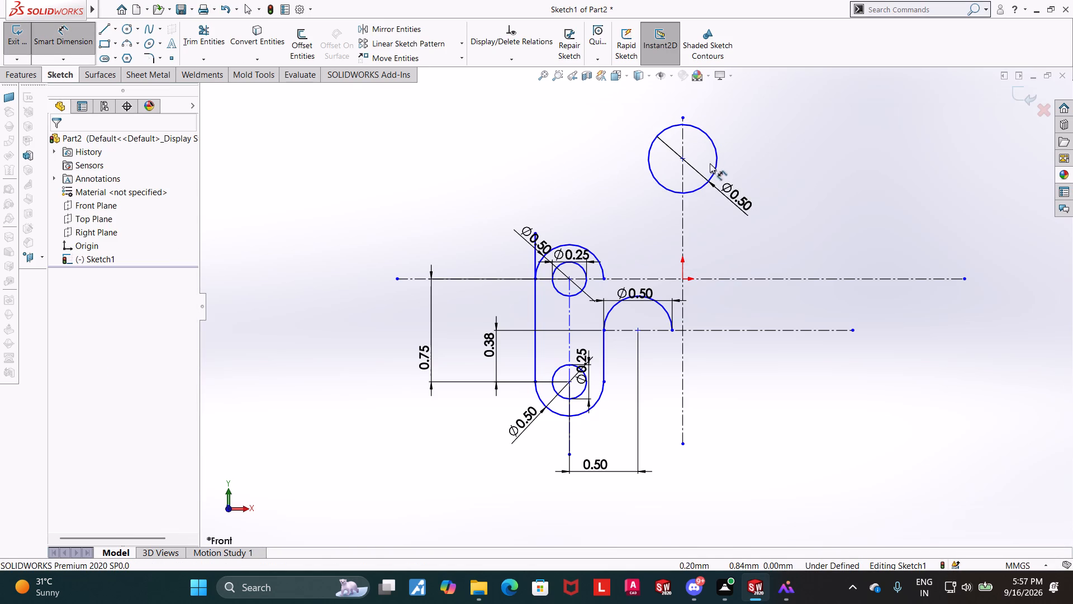
{"action": "left_click", "coordinate": [682, 160]}
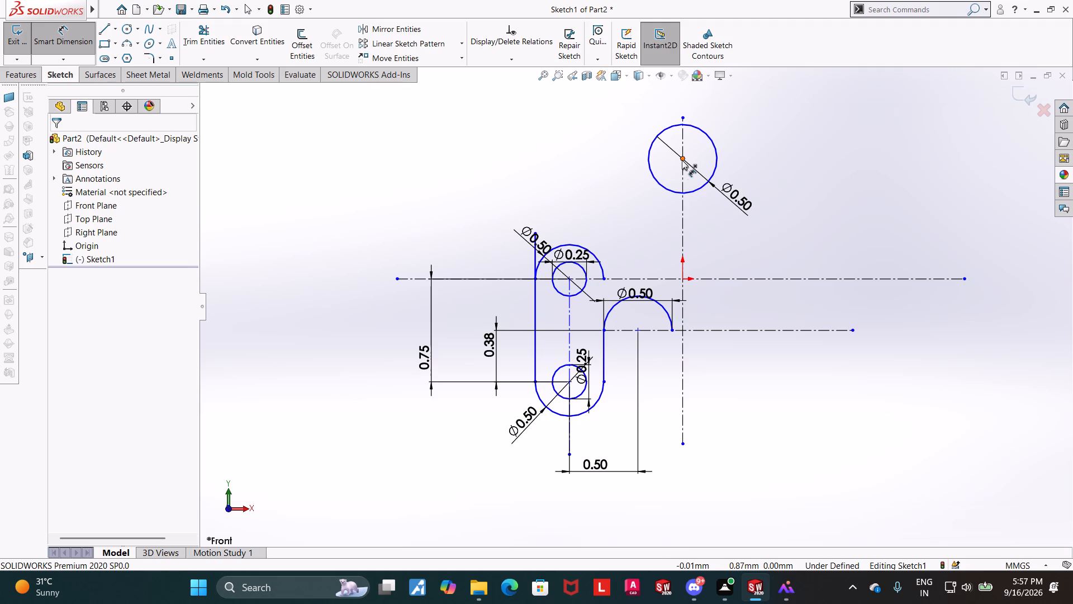
{"action": "left_click", "coordinate": [646, 281]}
{"action": "left_click", "coordinate": [466, 214]}
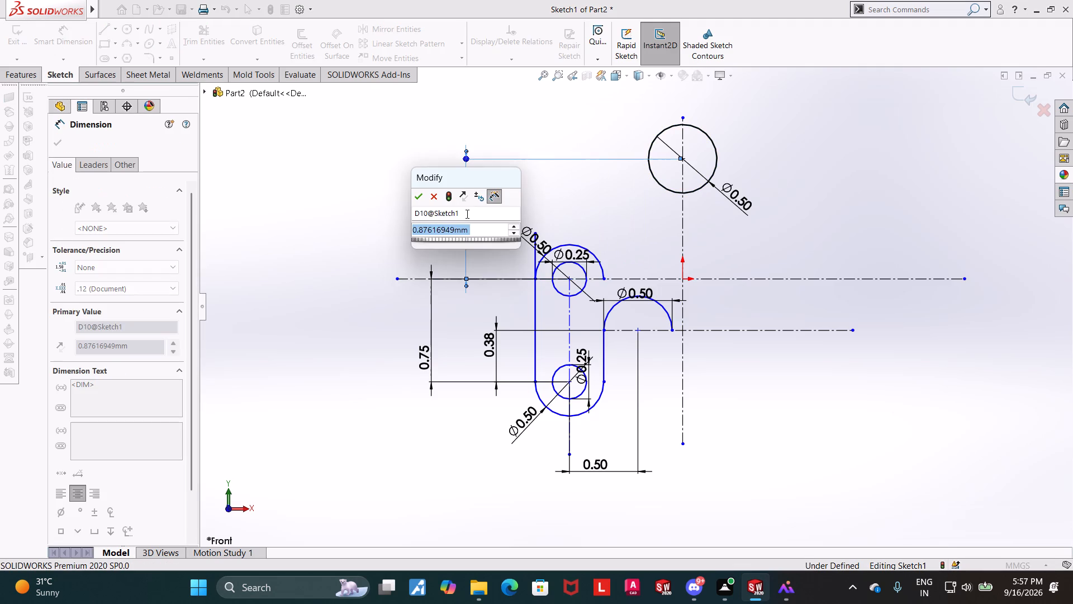
{"action": "type", "text": "0.5"}
{"action": "key", "text": "Return"}
{"action": "key", "text": "Escape"}
{"action": "key", "text": "Escape"}
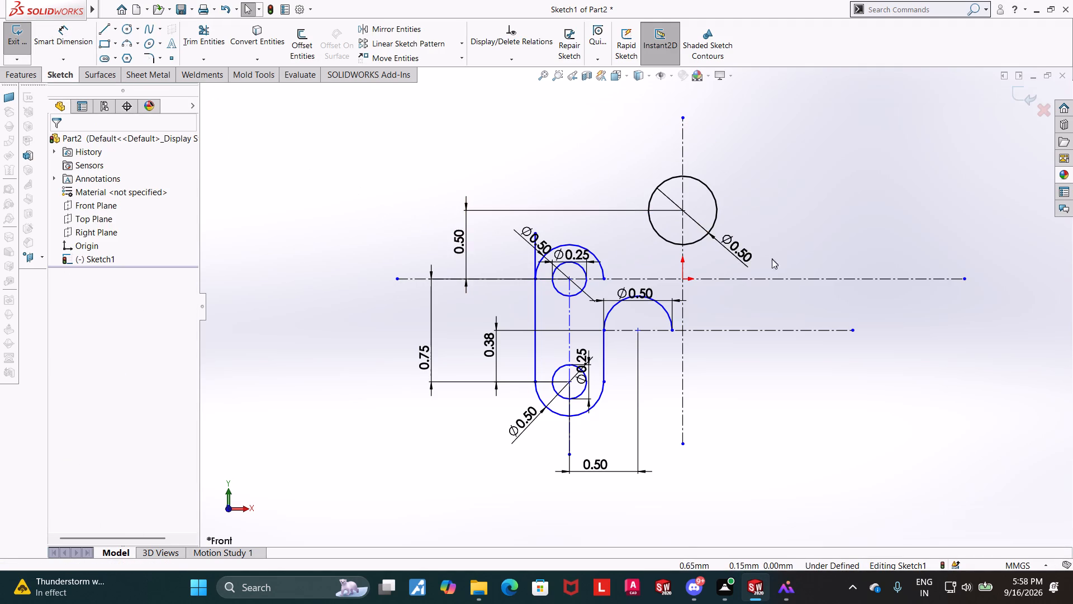
Sketch a slanted line from the upper-left 0.5 mm arc to the upper-left side of the top circle.
{"action": "scroll", "coordinate": [792, 259], "scroll_direction": "down", "scroll_amount": 1}
{"action": "left_click", "coordinate": [103, 29]}
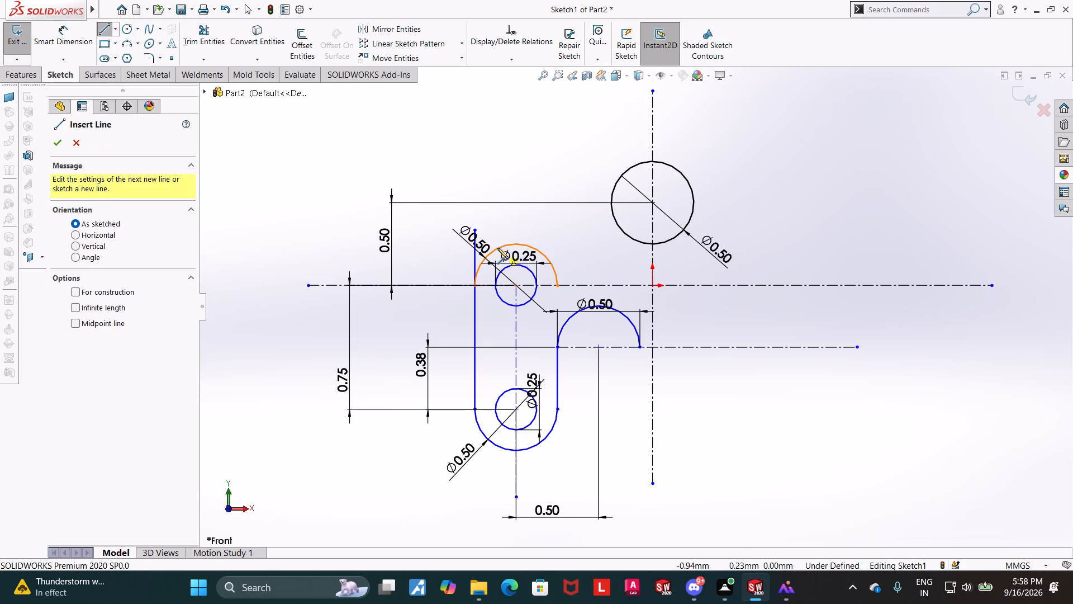
{"action": "left_click", "coordinate": [497, 248]}
{"action": "left_click", "coordinate": [635, 166]}
{"action": "key", "text": "Escape"}
{"action": "key", "text": "Escape"}
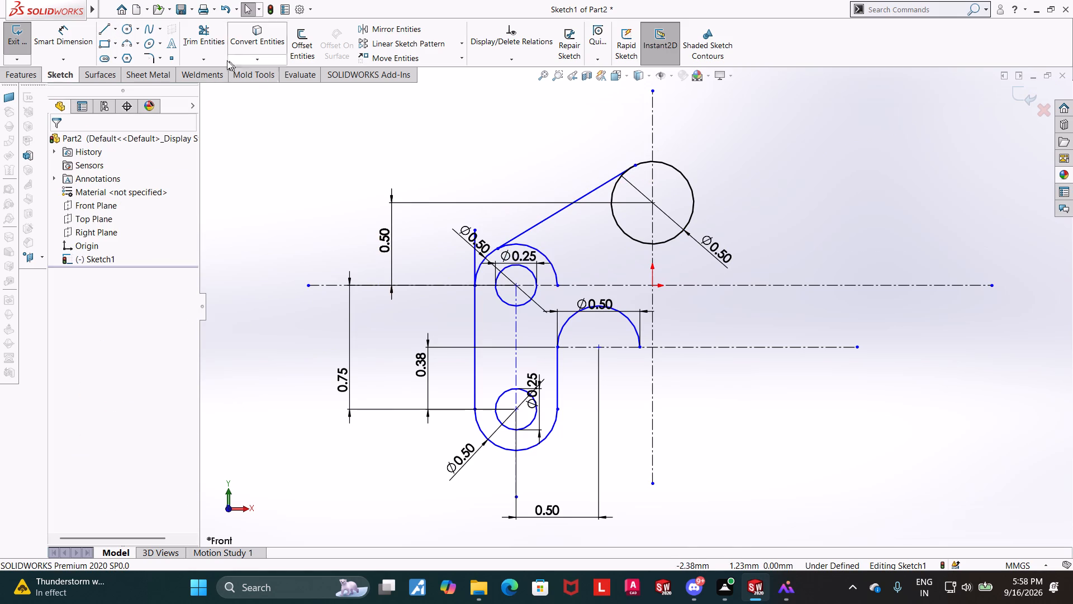
Trim away the upper-left arc's portion beyond the slanted line and the top circle's left portion between the line and vertical centerline.
{"action": "left_click", "coordinate": [211, 37]}
{"action": "scroll", "coordinate": [588, 209], "scroll_direction": "down", "scroll_amount": 4}
{"action": "left_click_drag", "start_coordinate": [477, 324], "coordinate": [519, 294]}
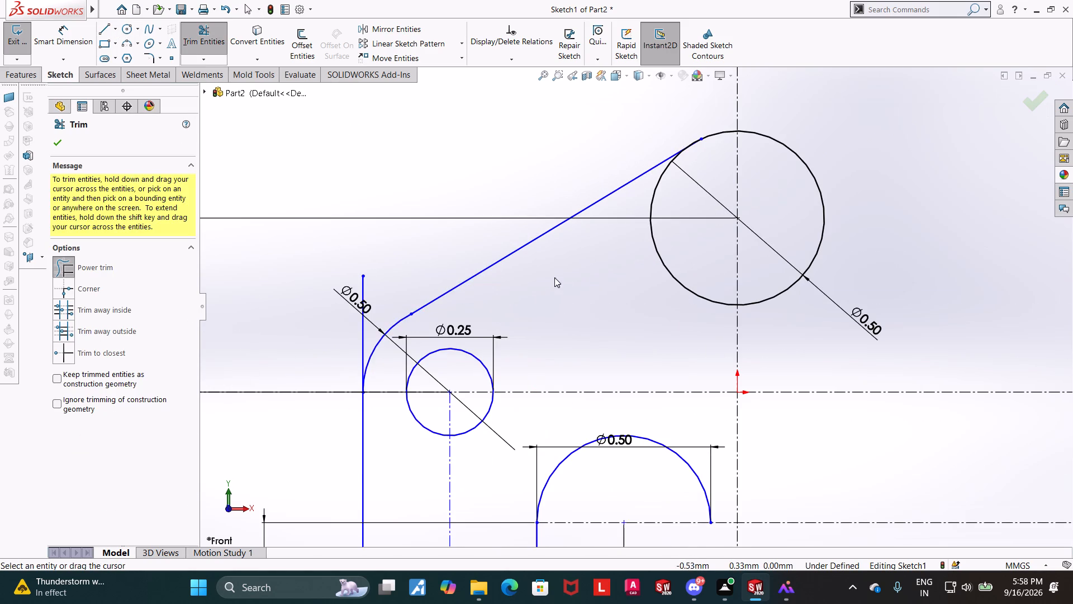
{"action": "scroll", "coordinate": [602, 276], "scroll_direction": "up", "scroll_amount": 2}
{"action": "left_click_drag", "start_coordinate": [689, 261], "coordinate": [639, 302]}
{"action": "key", "text": "Escape"}
{"action": "key", "text": "Escape"}
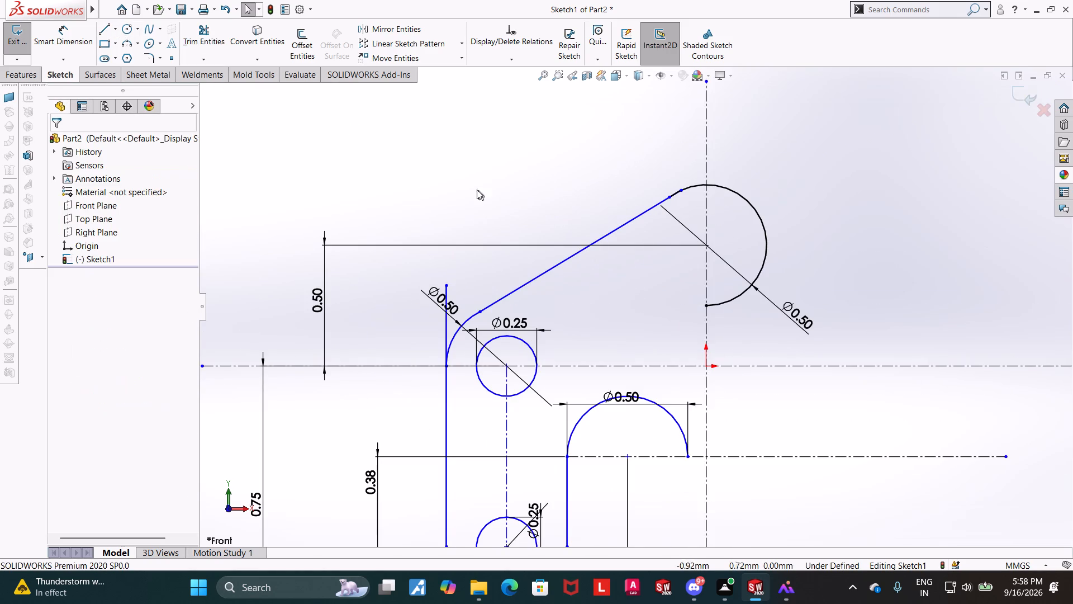
Add a tangent relation between the upper-left 0.5 mm arc and the slanted line.
{"action": "scroll", "coordinate": [476, 317], "scroll_direction": "down", "scroll_amount": 3}
{"action": "key", "text": "Escape"}
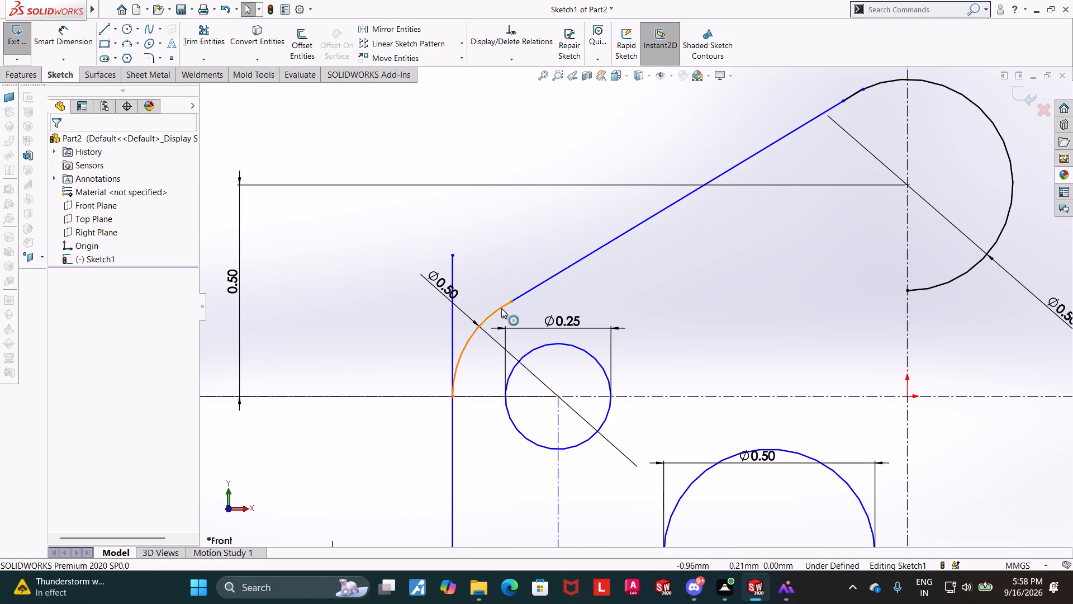
{"action": "left_click", "coordinate": [501, 308]}
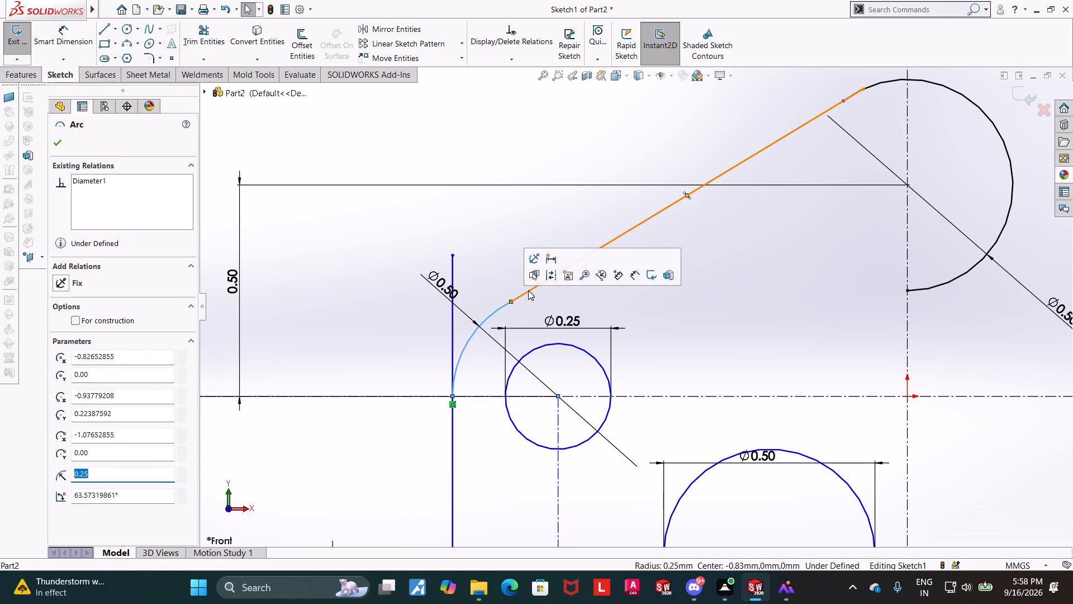
{"action": "left_click", "coordinate": [528, 290], "text": "ctrl"}
{"action": "left_click", "coordinate": [63, 339]}
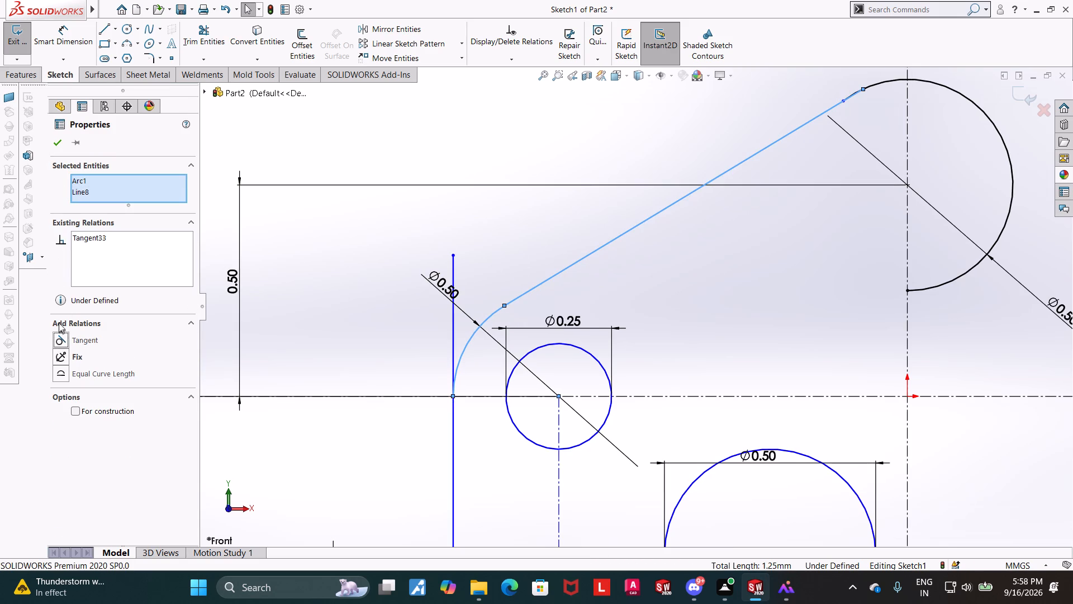
{"action": "left_click", "coordinate": [56, 148]}
{"action": "key", "text": "Escape"}
{"action": "key", "text": "Escape"}
Add a tangent relation between the slanted line and the top 0.5 mm arc.
{"action": "left_click", "coordinate": [891, 83]}
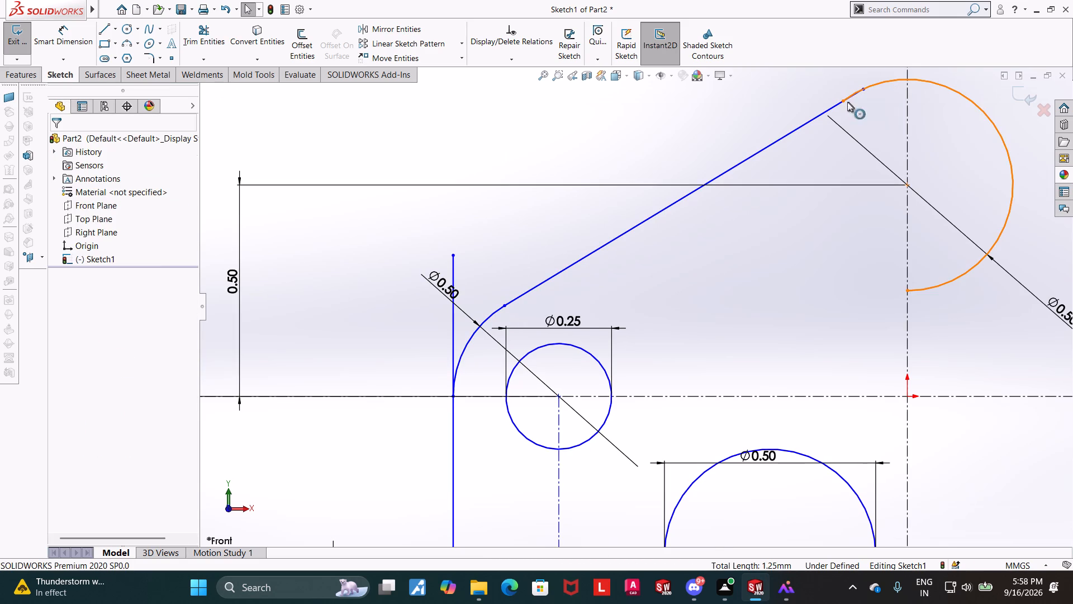
{"action": "left_click", "coordinate": [819, 115], "text": "ctrl"}
{"action": "left_click", "coordinate": [56, 340]}
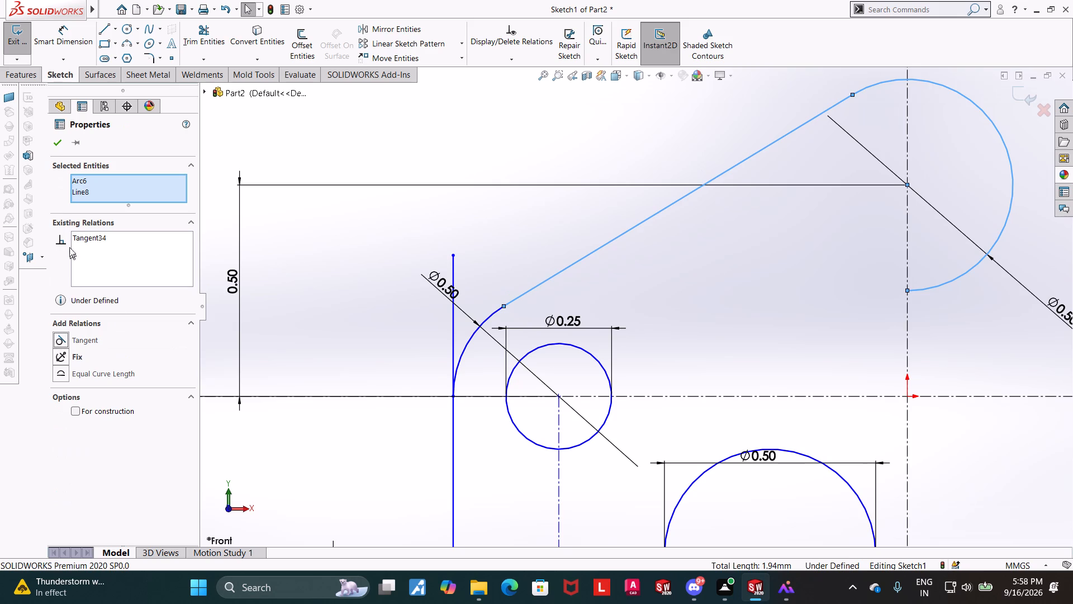
{"action": "left_click", "coordinate": [53, 143]}
{"action": "key", "text": "Escape"}
{"action": "key", "text": "Escape"}
Sketch a vertical centerline about 2.2 mm long, about 0.9 mm to the right of the vertical centerline through the origin.
{"action": "scroll", "coordinate": [577, 397], "scroll_direction": "up", "scroll_amount": 9}
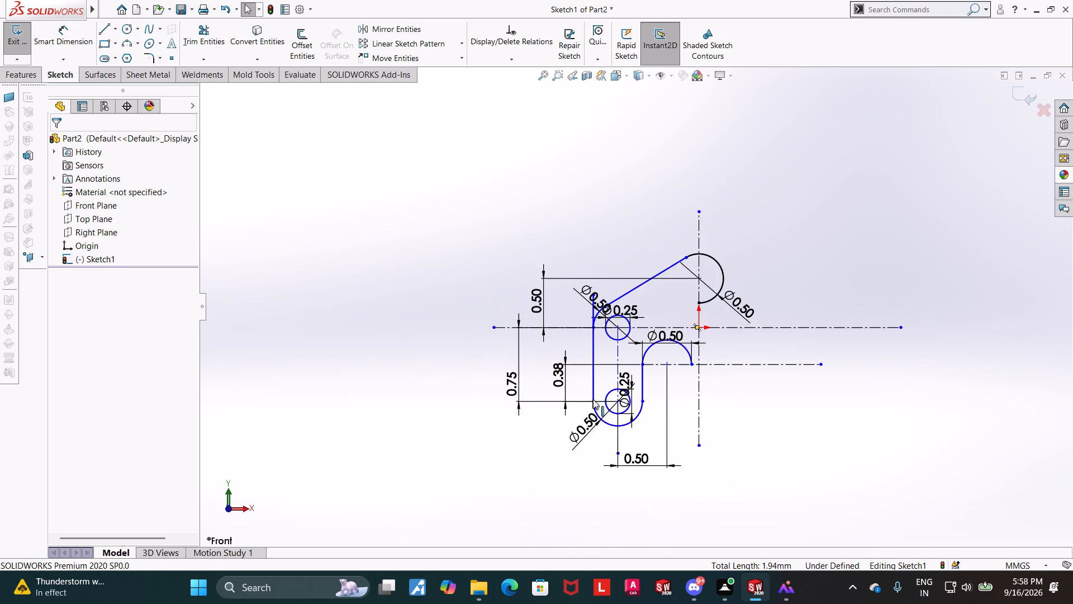
{"action": "scroll", "coordinate": [659, 375], "scroll_direction": "down", "scroll_amount": 3}
{"action": "key", "text": "Escape"}
{"action": "key", "text": "Escape"}
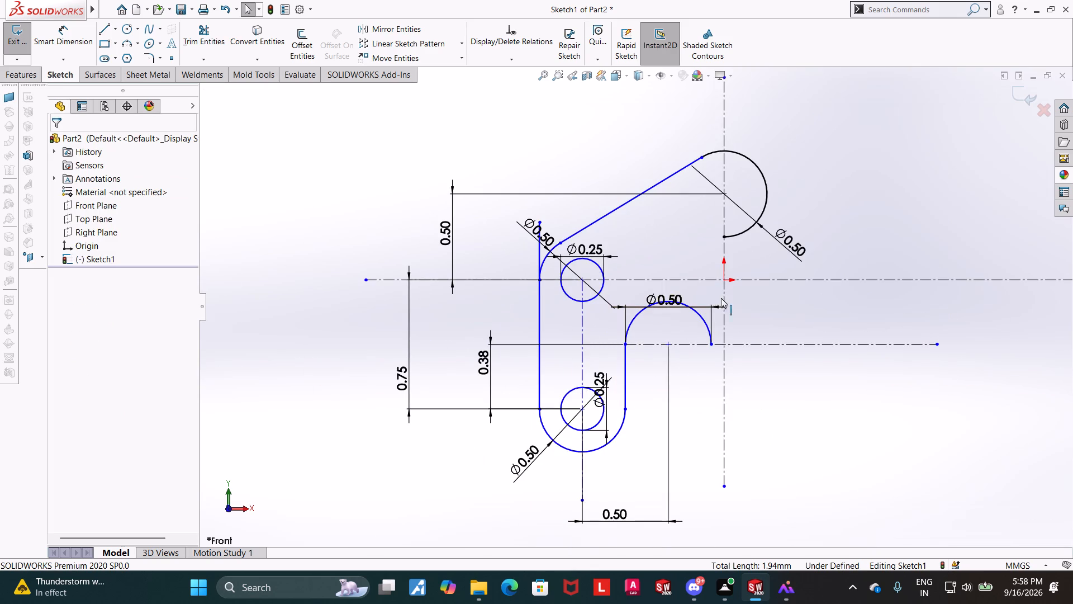
{"action": "scroll", "coordinate": [800, 209], "scroll_direction": "down", "scroll_amount": 1}
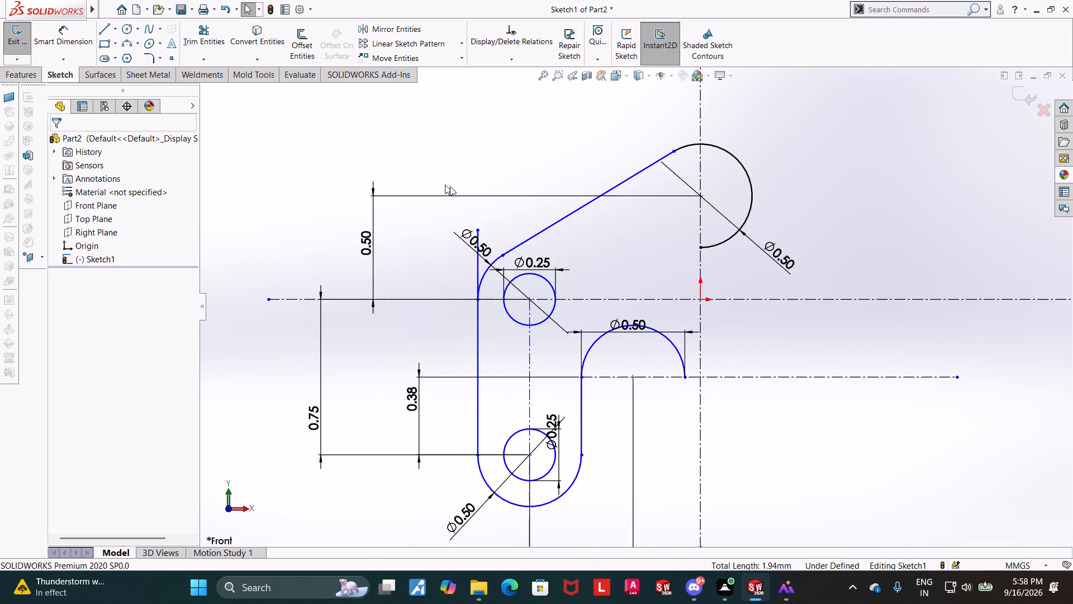
{"action": "scroll", "coordinate": [852, 290], "scroll_direction": "up", "scroll_amount": 4}
{"action": "scroll", "coordinate": [830, 270], "scroll_direction": "down", "scroll_amount": 2}
{"action": "left_click", "coordinate": [118, 32]}
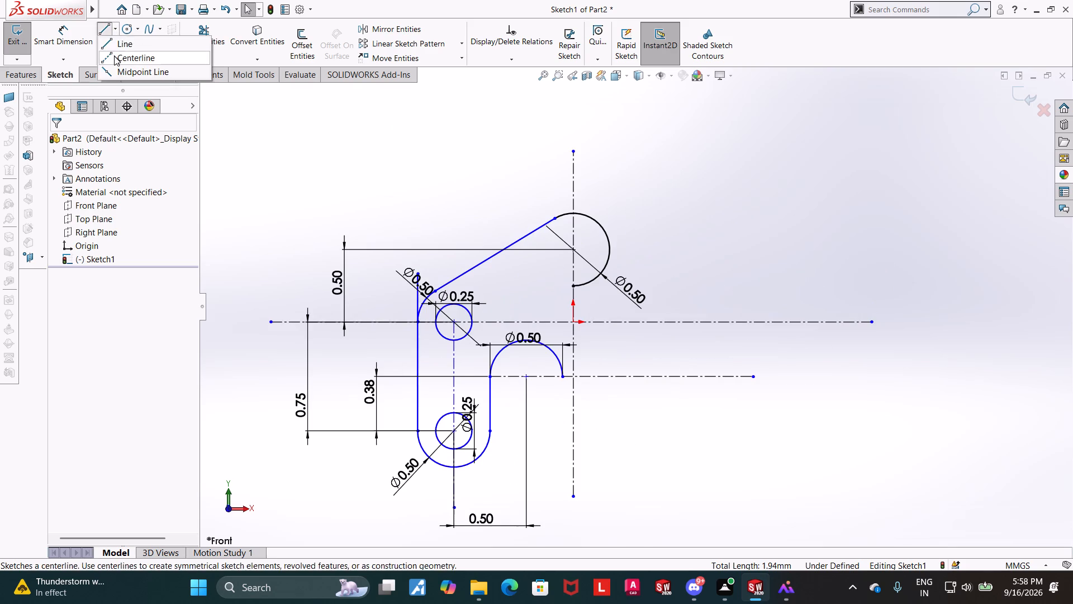
{"action": "left_click", "coordinate": [113, 58]}
{"action": "left_click", "coordinate": [704, 482]}
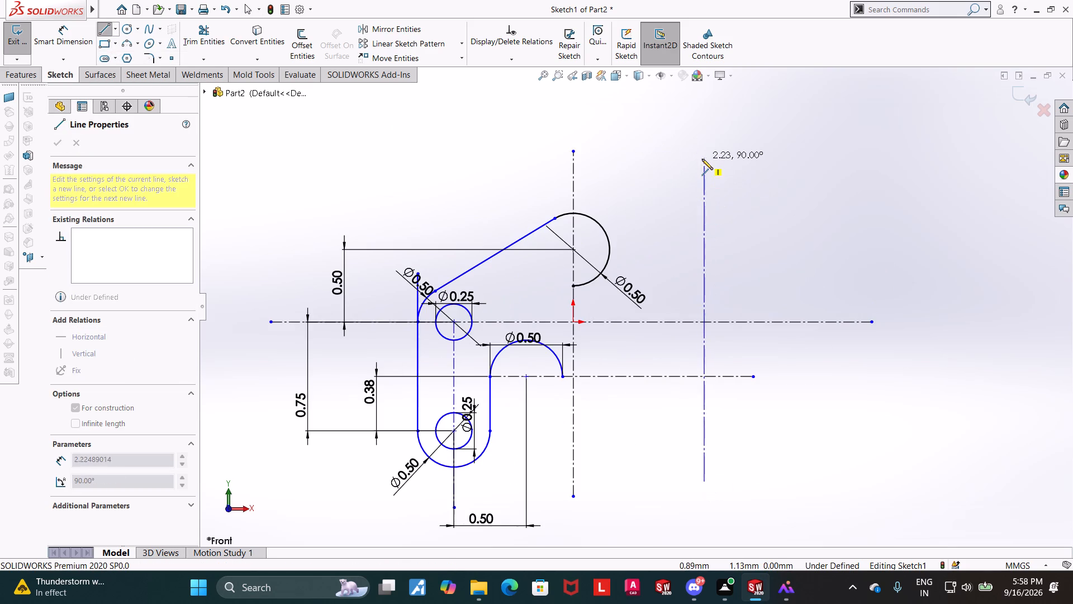
{"action": "left_click", "coordinate": [704, 159]}
{"action": "key", "text": "Escape"}
{"action": "key", "text": "Escape"}
Dimension the horizontal distance between the origin's vertical centerline and the new vertical centerline as 0.5 mm.
{"action": "left_click", "coordinate": [70, 45]}
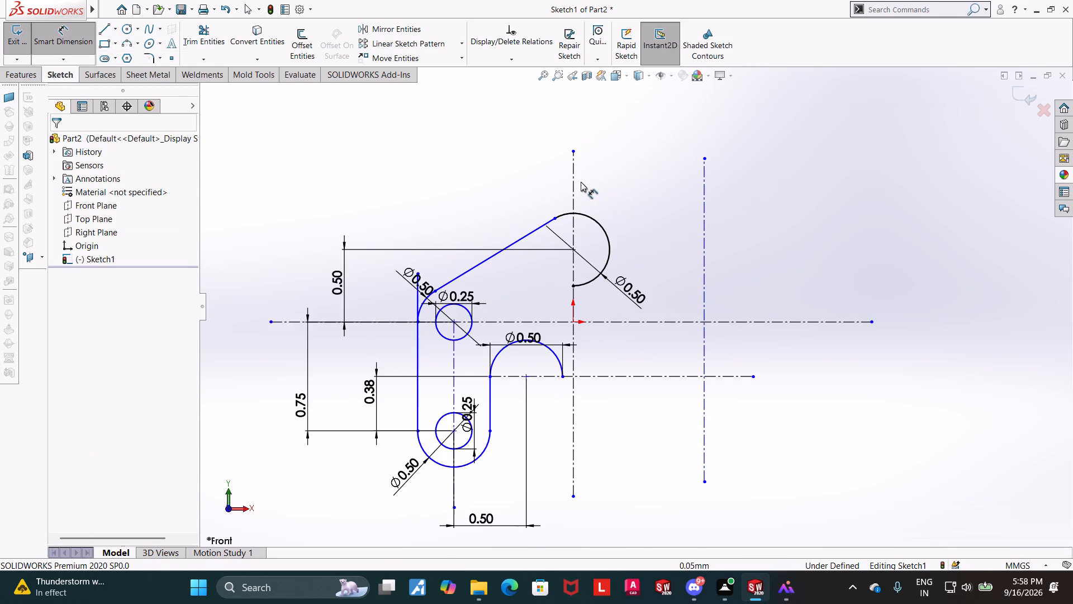
{"action": "left_click", "coordinate": [574, 181]}
{"action": "left_click", "coordinate": [704, 214]}
{"action": "left_click", "coordinate": [644, 153]}
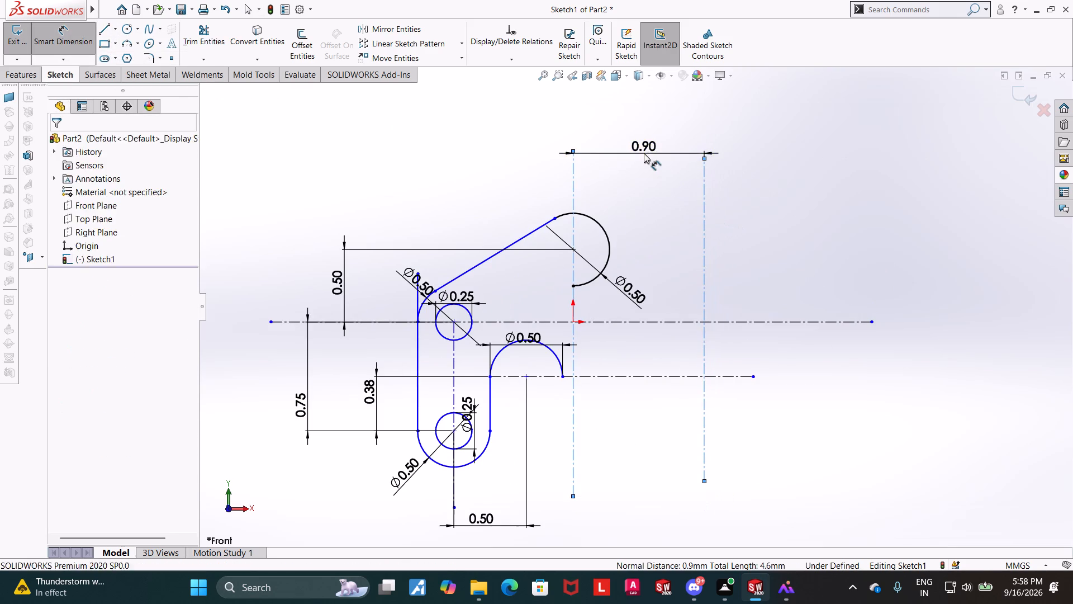
{"action": "type", "text": "0."}
{"action": "key", "text": "5"}
{"action": "key", "text": "Return"}
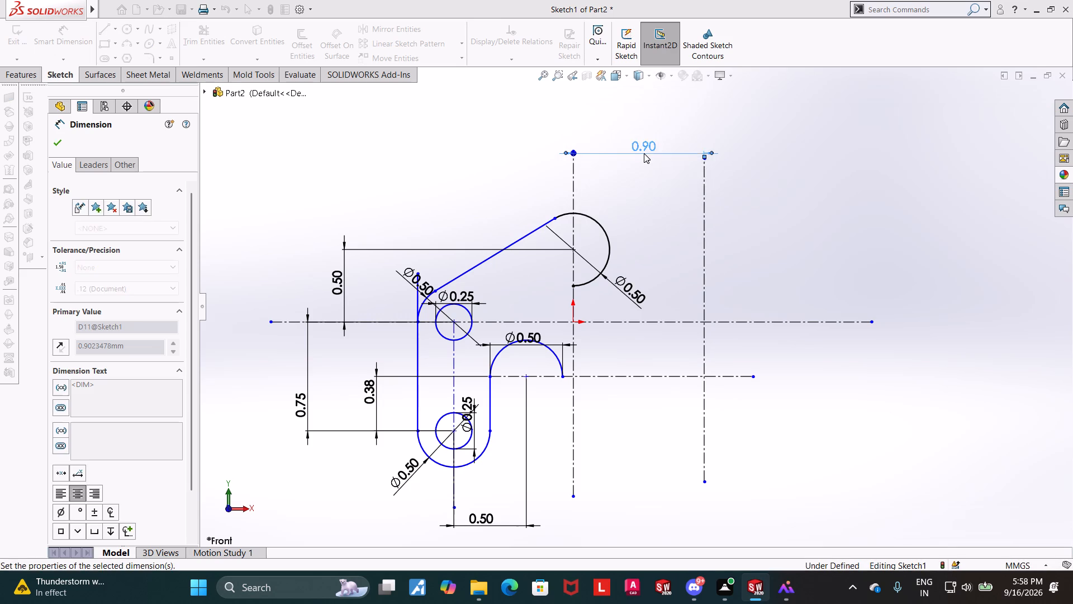
{"action": "key", "text": "Escape"}
{"action": "key", "text": "Escape"}
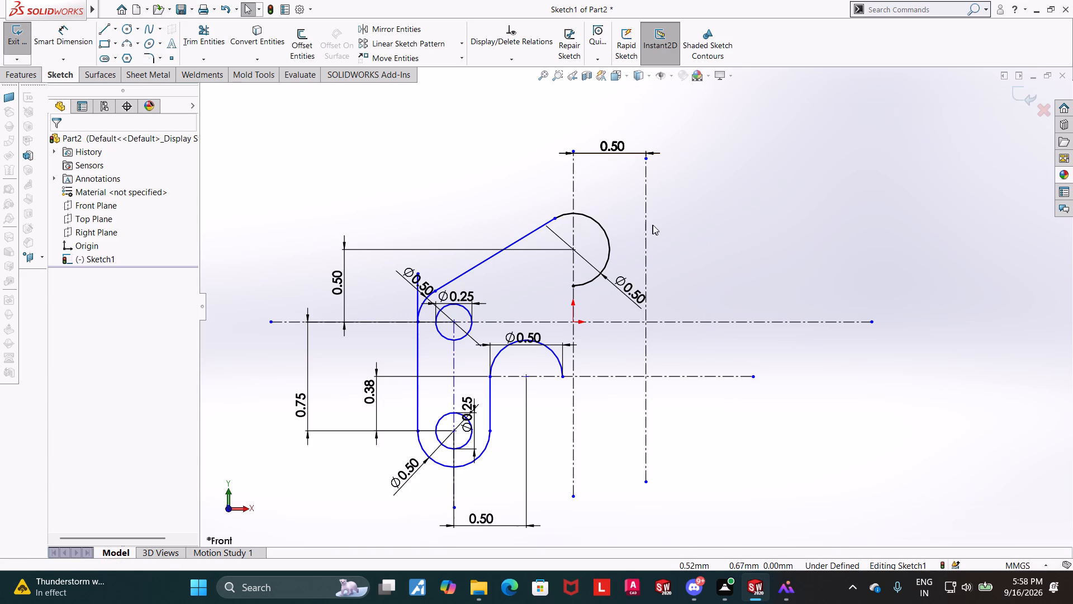
Sketch a circle about 0.48 mm in diameter on the rightmost vertical centerline, level with the top arc's center.
{"action": "left_click", "coordinate": [127, 27]}
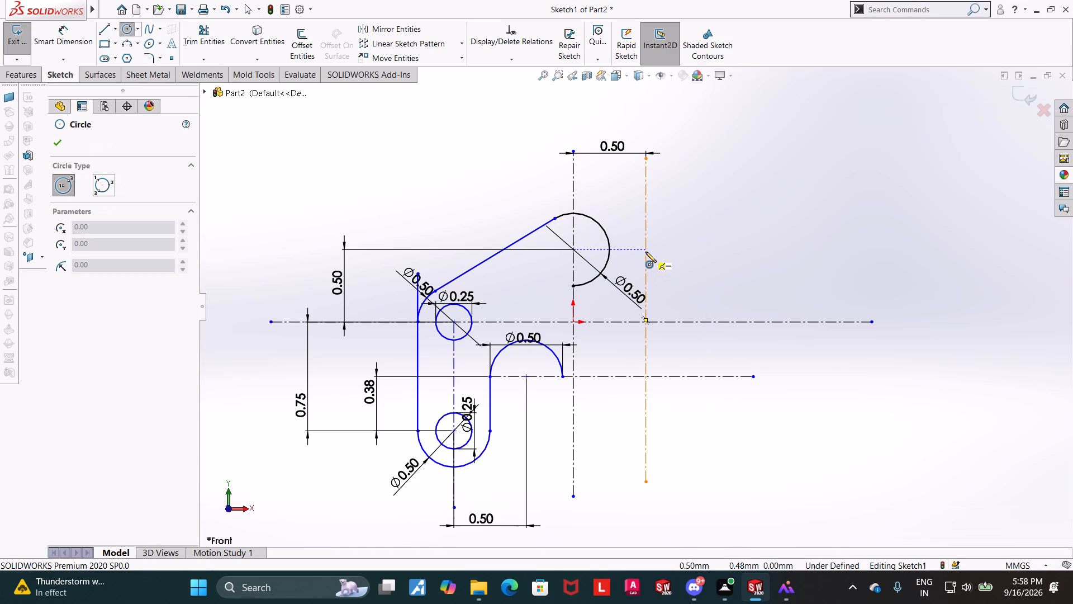
{"action": "left_click", "coordinate": [645, 251]}
{"action": "left_click", "coordinate": [675, 229]}
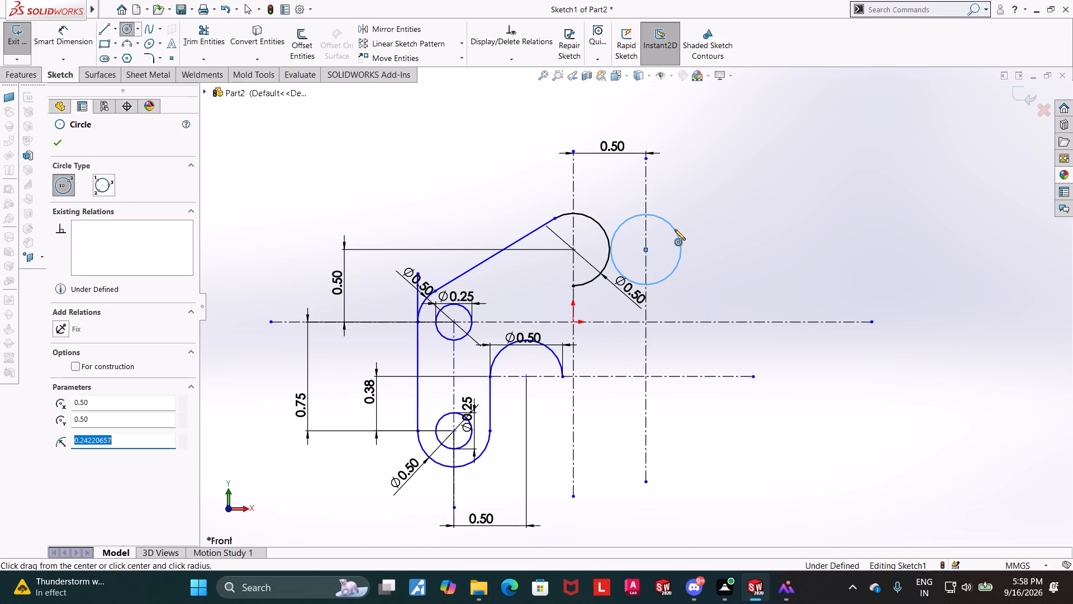
{"action": "key", "text": "Escape"}
{"action": "key", "text": "Escape"}
{"action": "key", "text": "Escape"}
Dimension the new circle's diameter as 0.5 mm.
{"action": "left_click", "coordinate": [77, 32]}
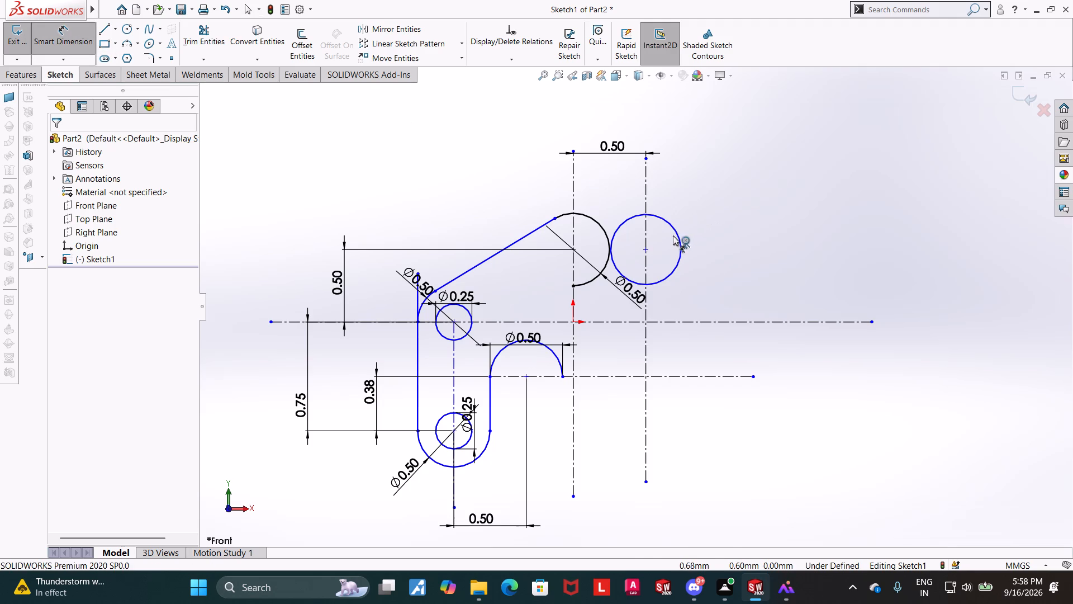
{"action": "left_click", "coordinate": [677, 235]}
{"action": "left_click", "coordinate": [695, 224]}
{"action": "type", "text": "0.5"}
{"action": "key", "text": "Return"}
{"action": "key", "text": "Escape"}
{"action": "key", "text": "Escape"}
Draw a horizontal line 0.5 mm long from the top of the upper arc to the top of the new circle.
{"action": "left_click", "coordinate": [110, 27]}
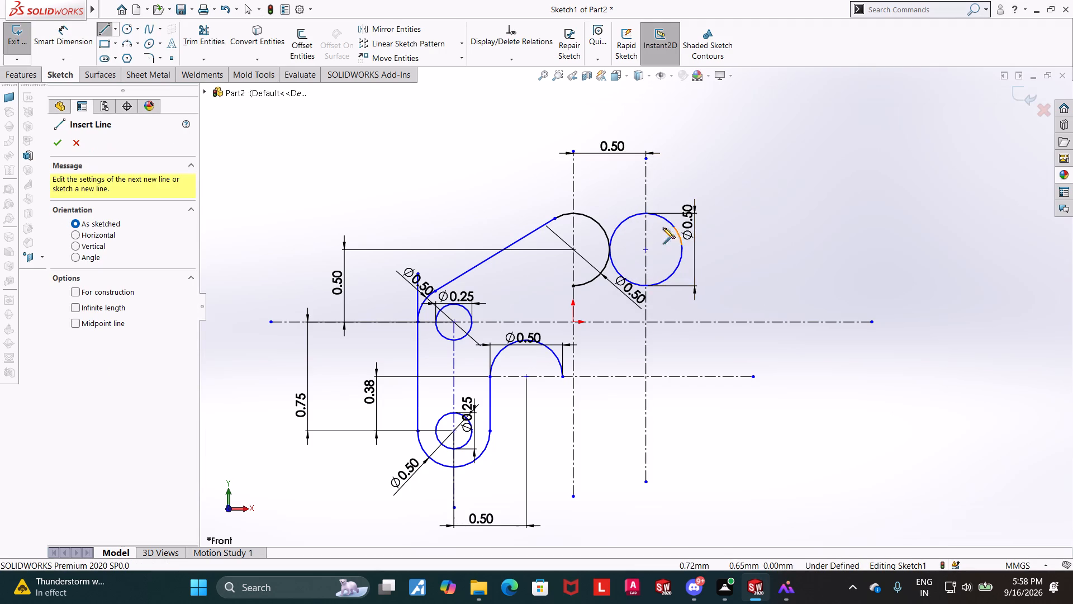
{"action": "scroll", "coordinate": [639, 229], "scroll_direction": "down", "scroll_amount": 4}
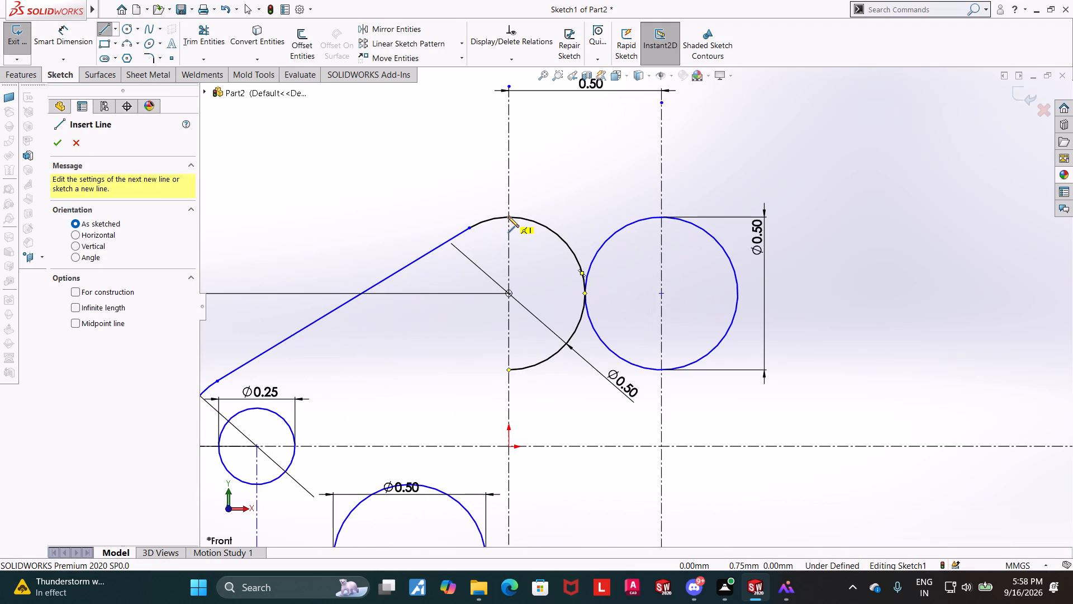
{"action": "left_click", "coordinate": [508, 216]}
{"action": "left_click", "coordinate": [662, 217]}
{"action": "key", "text": "Escape"}
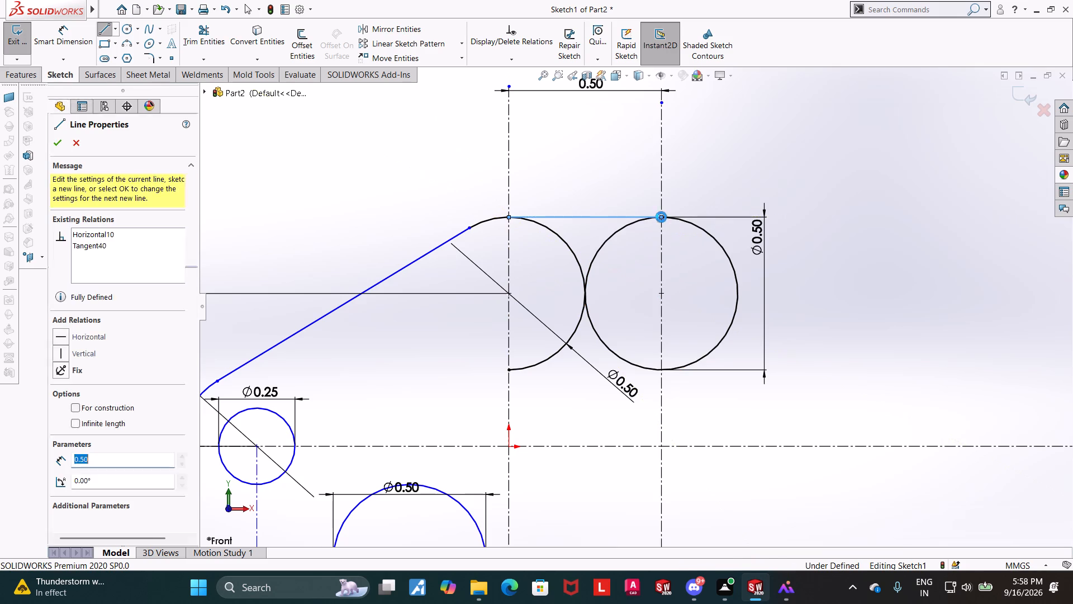
{"action": "key", "text": "Escape"}
{"action": "key", "text": "Escape"}
Trim away the right part of the top arc and the left half of the new 0.5 mm circle.
{"action": "left_click", "coordinate": [194, 30]}
{"action": "left_click_drag", "start_coordinate": [548, 268], "coordinate": [585, 240]}
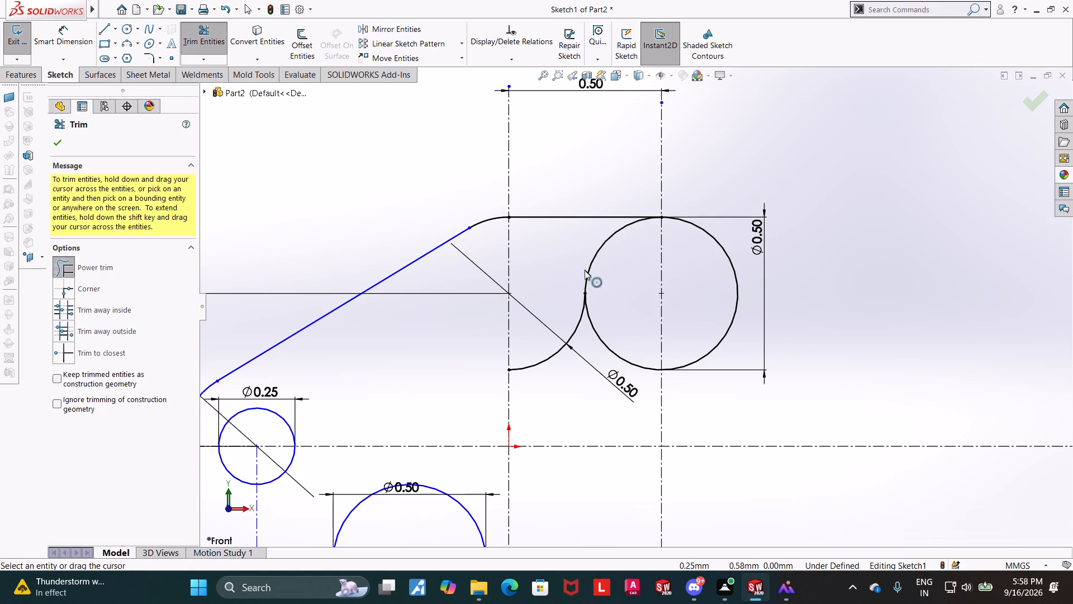
{"action": "left_click_drag", "start_coordinate": [556, 311], "coordinate": [603, 329]}
{"action": "key", "text": "Escape"}
{"action": "key", "text": "Escape"}
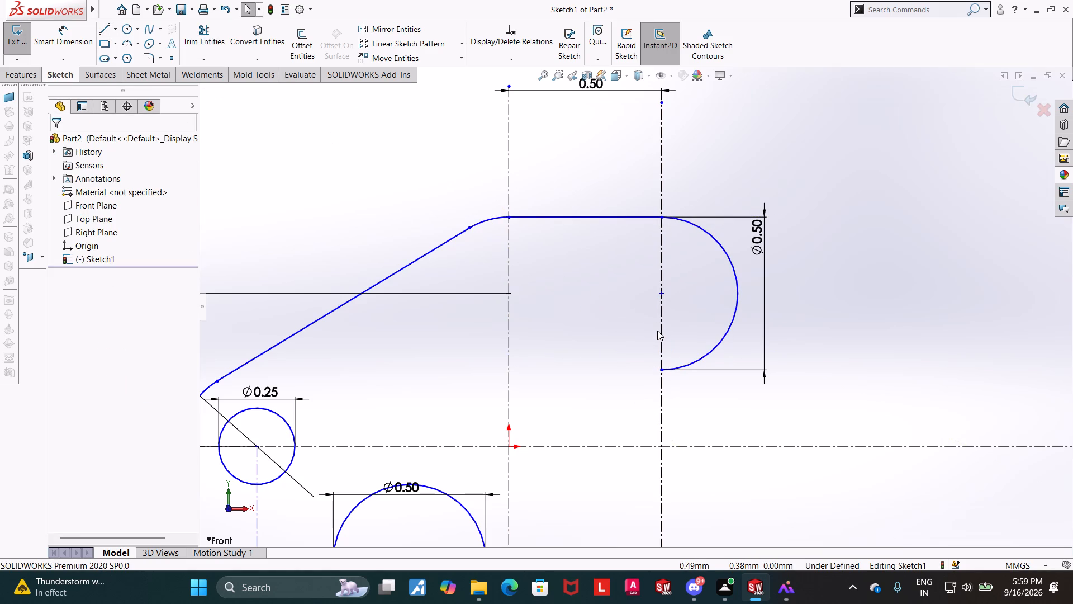
{"action": "key", "text": "Escape"}
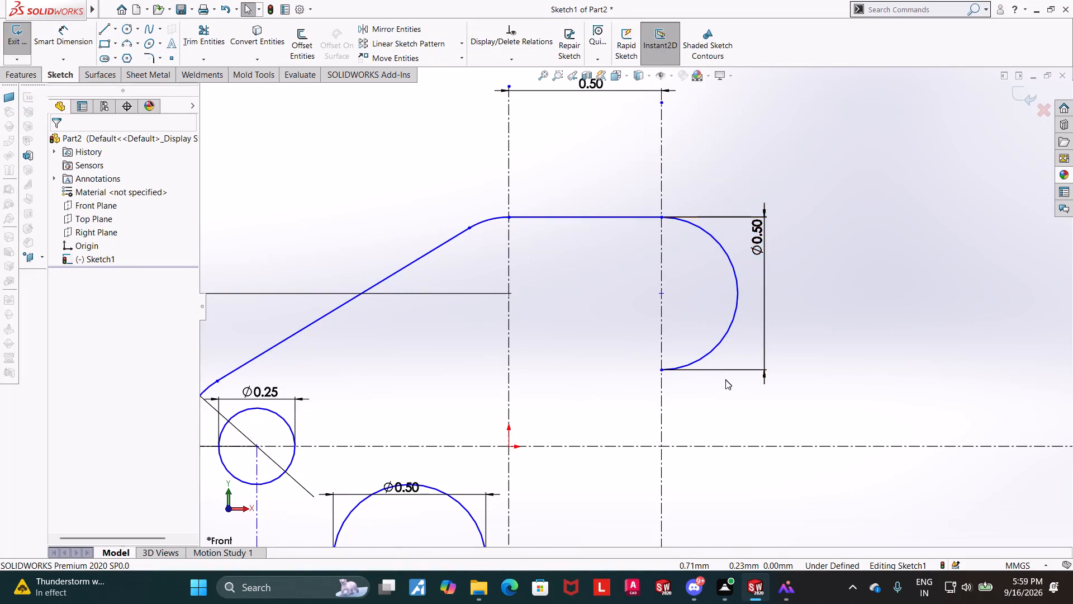
Sketch a circle about 0.23 mm in diameter at the top arc's center on the origin's vertical centerline.
{"action": "scroll", "coordinate": [724, 381], "scroll_direction": "up", "scroll_amount": 2}
{"action": "scroll", "coordinate": [661, 412], "scroll_direction": "up", "scroll_amount": 2}
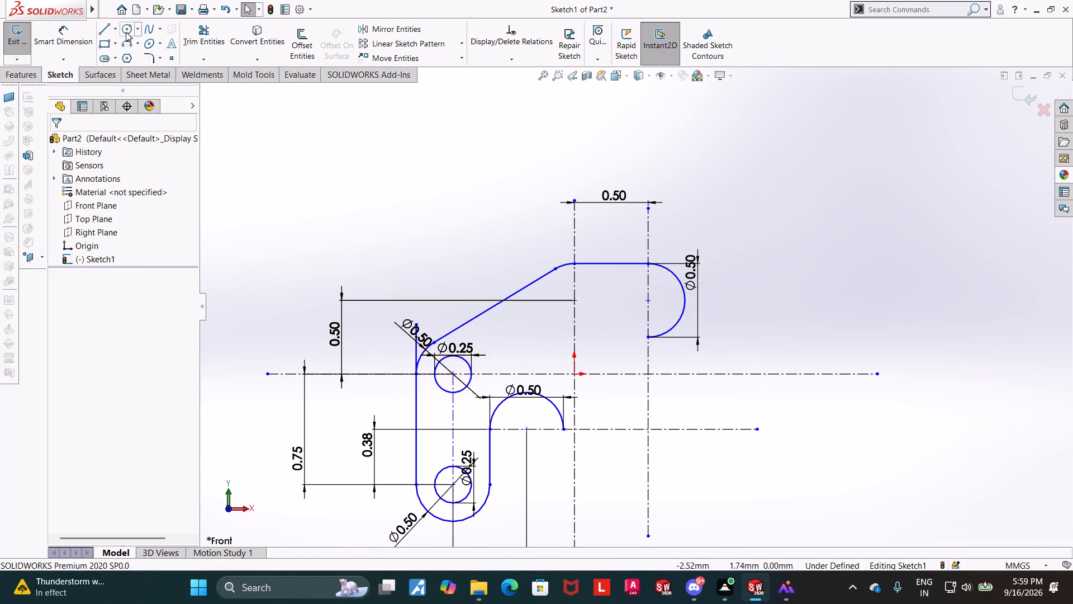
{"action": "left_click", "coordinate": [123, 29]}
{"action": "left_click", "coordinate": [573, 300]}
{"action": "left_click", "coordinate": [588, 291]}
{"action": "key", "text": "Escape"}
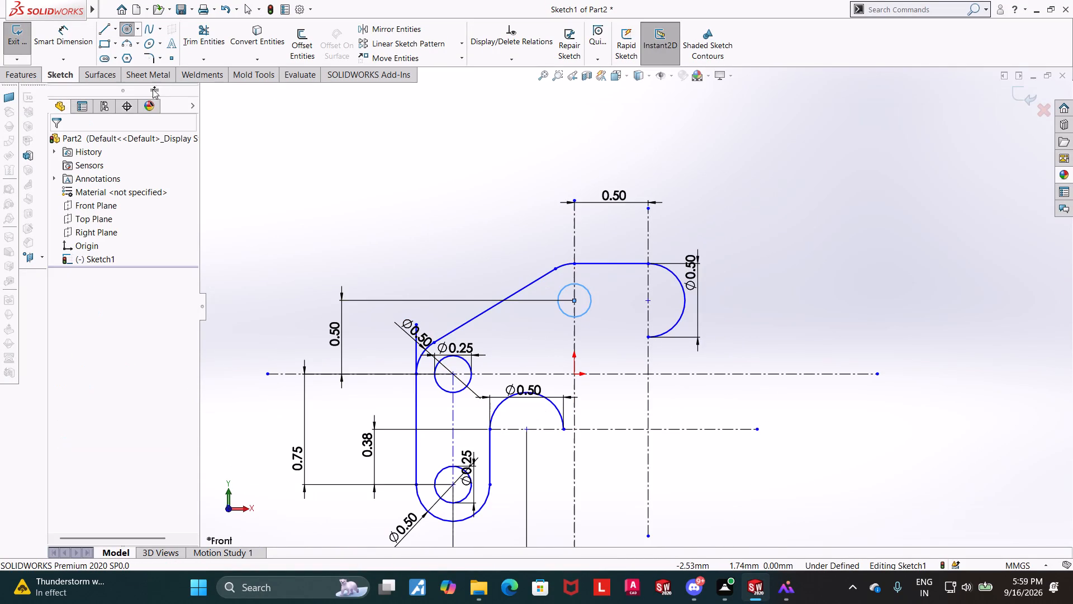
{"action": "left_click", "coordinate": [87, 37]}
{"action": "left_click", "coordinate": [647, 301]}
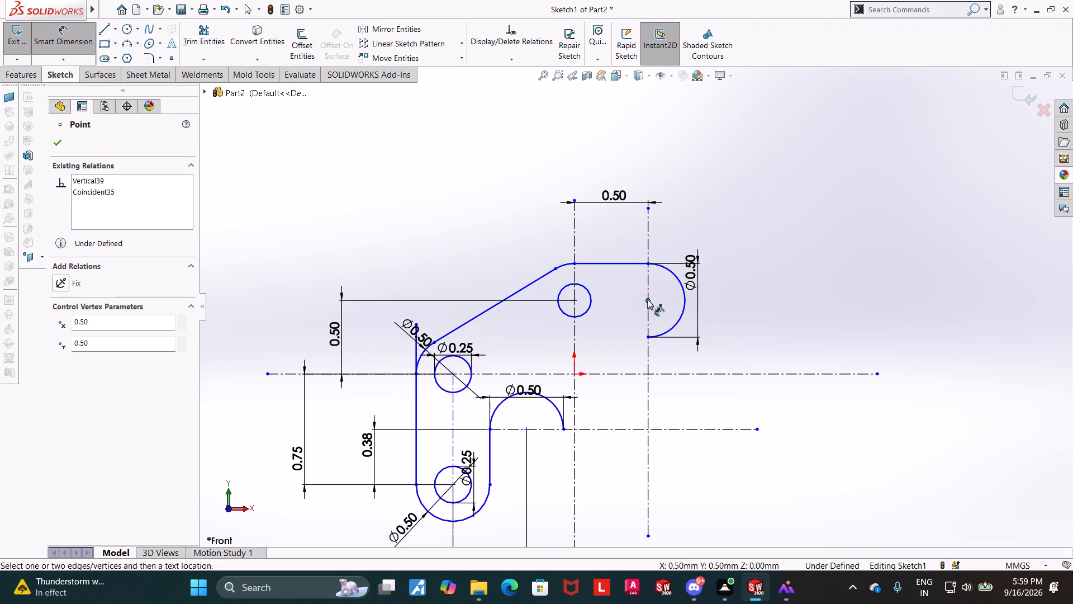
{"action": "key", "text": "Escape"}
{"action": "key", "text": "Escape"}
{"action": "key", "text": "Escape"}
Sketch a small circle concentric with the upper-right 0.5 mm arc.
{"action": "left_click", "coordinate": [126, 31]}
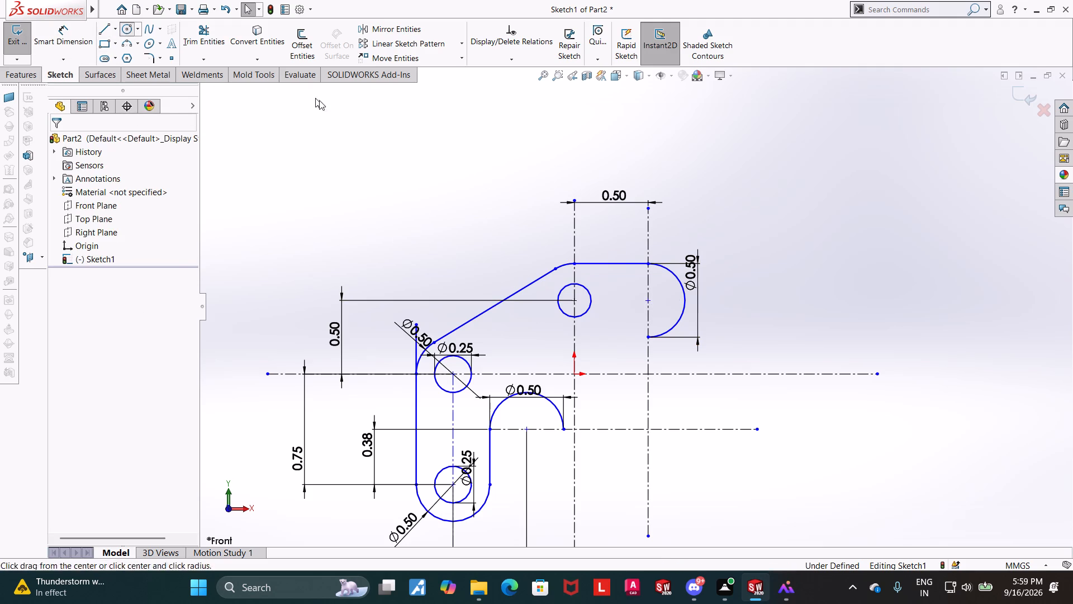
{"action": "left_click", "coordinate": [648, 299]}
{"action": "left_click", "coordinate": [664, 287]}
{"action": "key", "text": "Escape"}
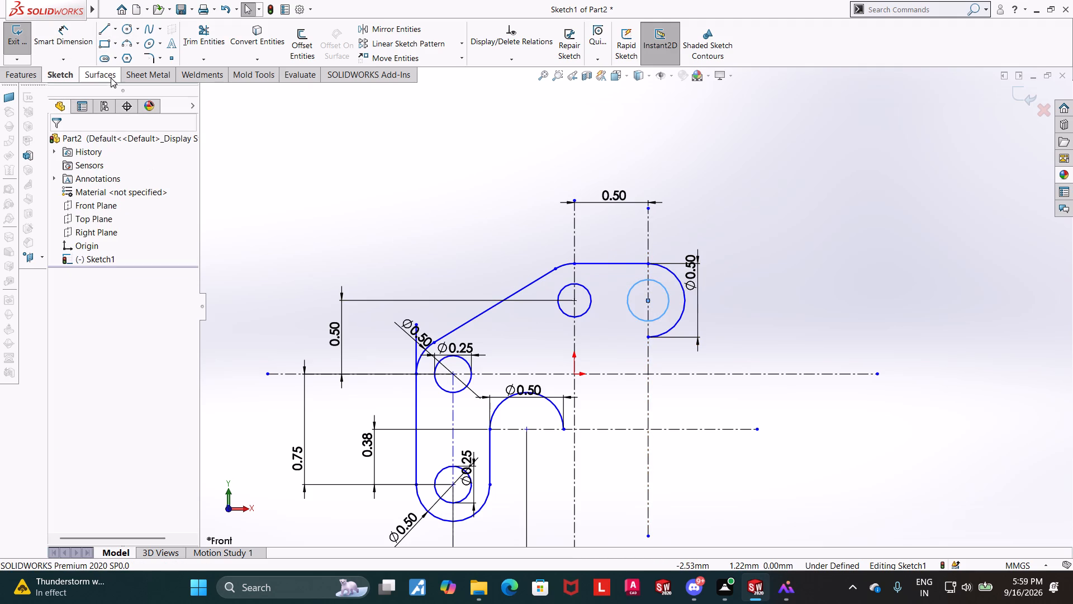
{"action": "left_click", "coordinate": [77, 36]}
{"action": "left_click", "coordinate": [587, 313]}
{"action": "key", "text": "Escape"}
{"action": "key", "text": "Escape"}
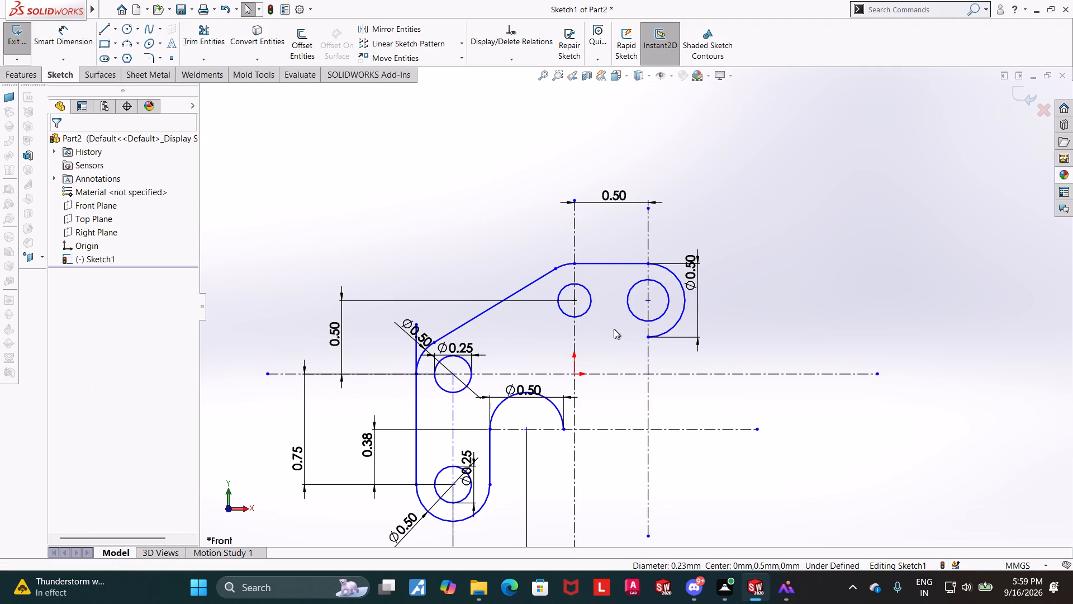
Add equal relations making both small upper circles the same size as the 0.25 mm circle inside the upper-left arc.
{"action": "left_click", "coordinate": [580, 314]}
{"action": "left_click", "coordinate": [466, 362], "text": "ctrl"}
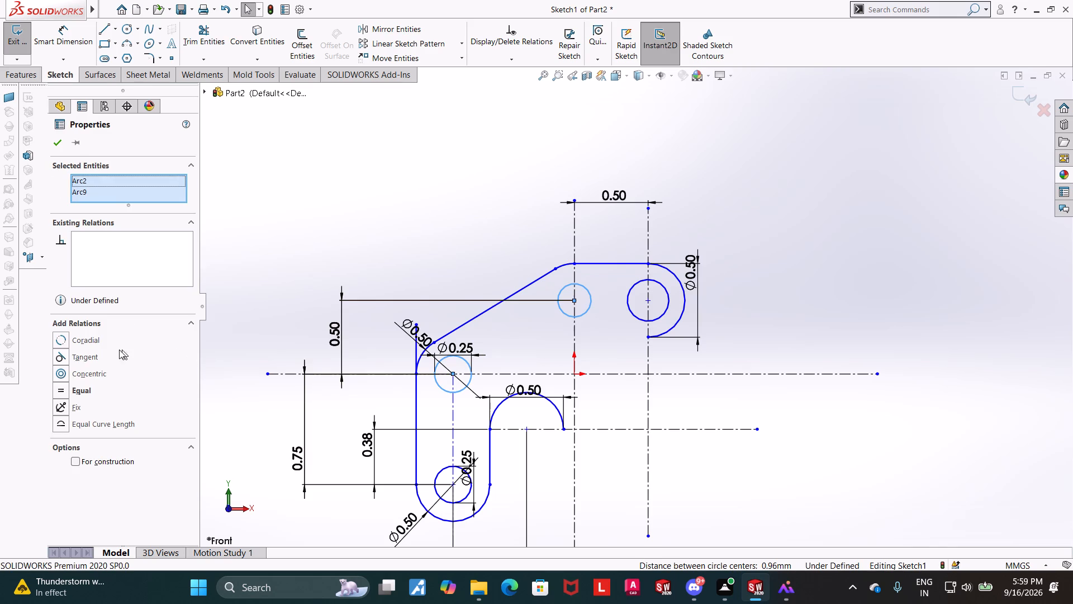
{"action": "left_click", "coordinate": [64, 390]}
{"action": "left_click", "coordinate": [635, 318], "text": "ctrl"}
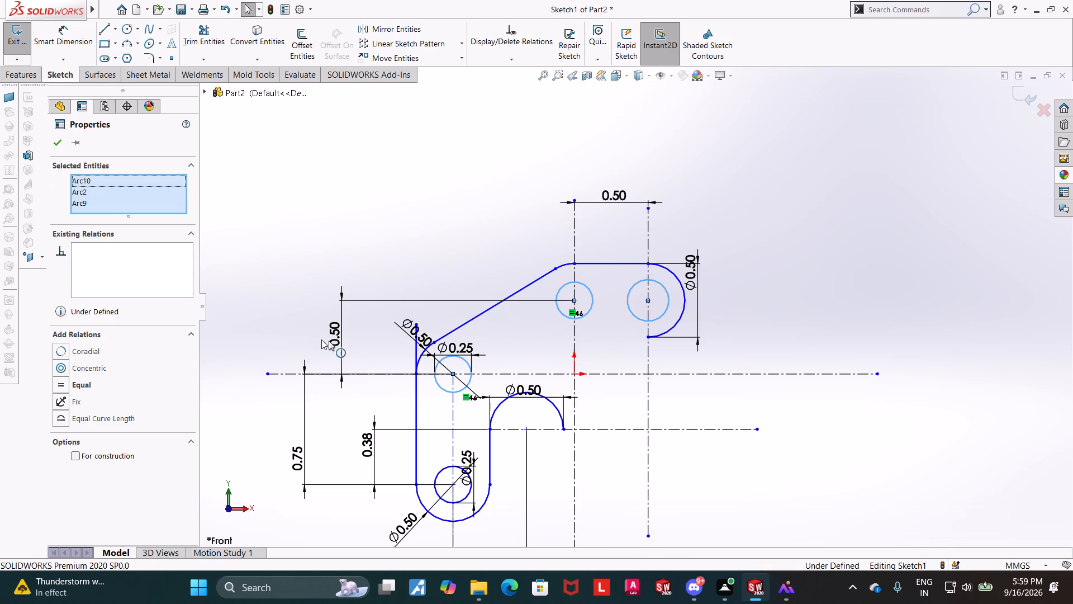
{"action": "left_click", "coordinate": [64, 385]}
{"action": "left_click", "coordinate": [55, 147]}
{"action": "left_click", "coordinate": [782, 454]}
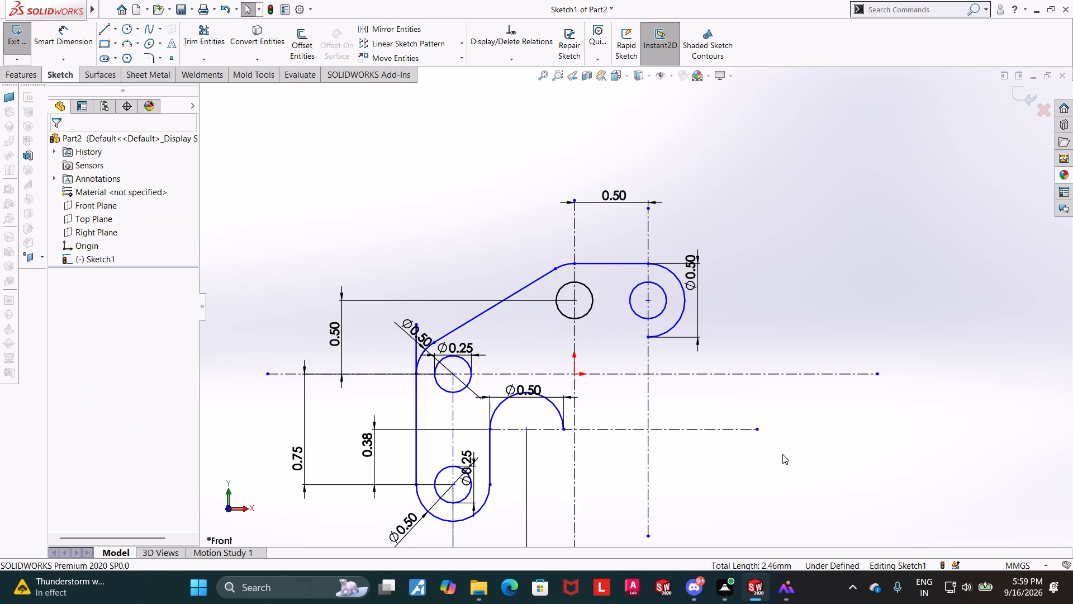
Sketch a circle about 0.38 mm in diameter just above and to the right of the origin, below the two upper holes.
{"action": "scroll", "coordinate": [738, 418], "scroll_direction": "up", "scroll_amount": 2}
{"action": "scroll", "coordinate": [651, 451], "scroll_direction": "down", "scroll_amount": 2}
{"action": "key", "text": "Escape"}
{"action": "key", "text": "Escape"}
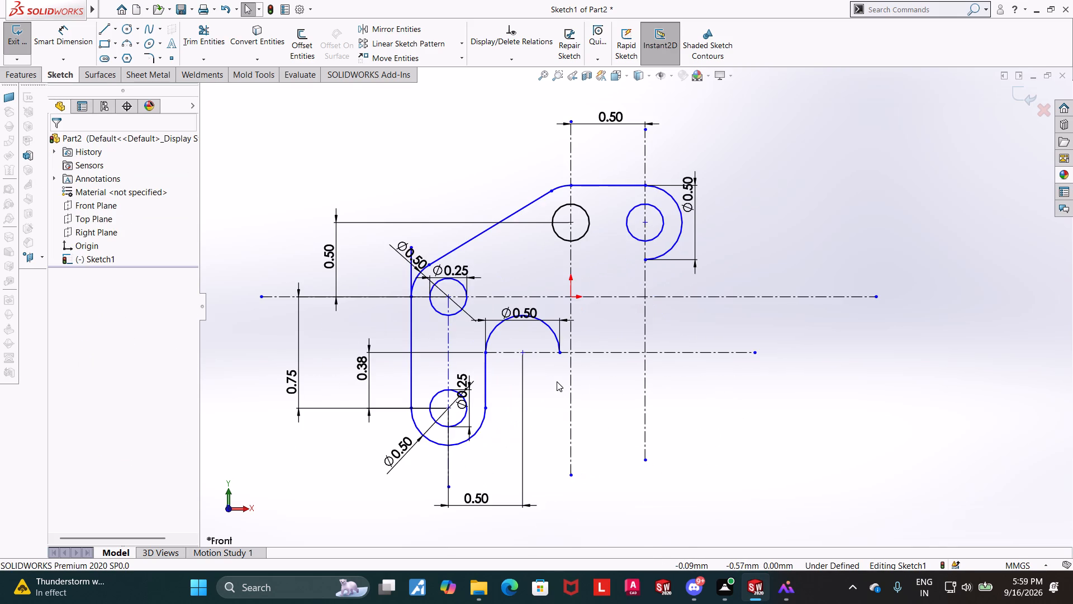
{"action": "left_click", "coordinate": [124, 29]}
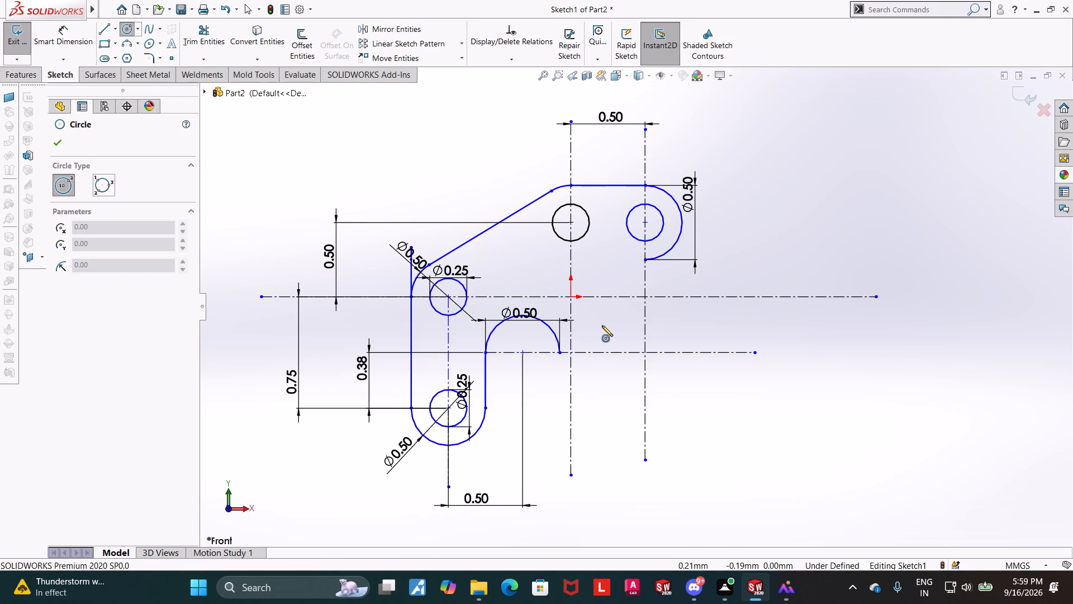
{"action": "left_click", "coordinate": [603, 290]}
{"action": "left_click", "coordinate": [627, 275]}
{"action": "key", "text": "Escape"}
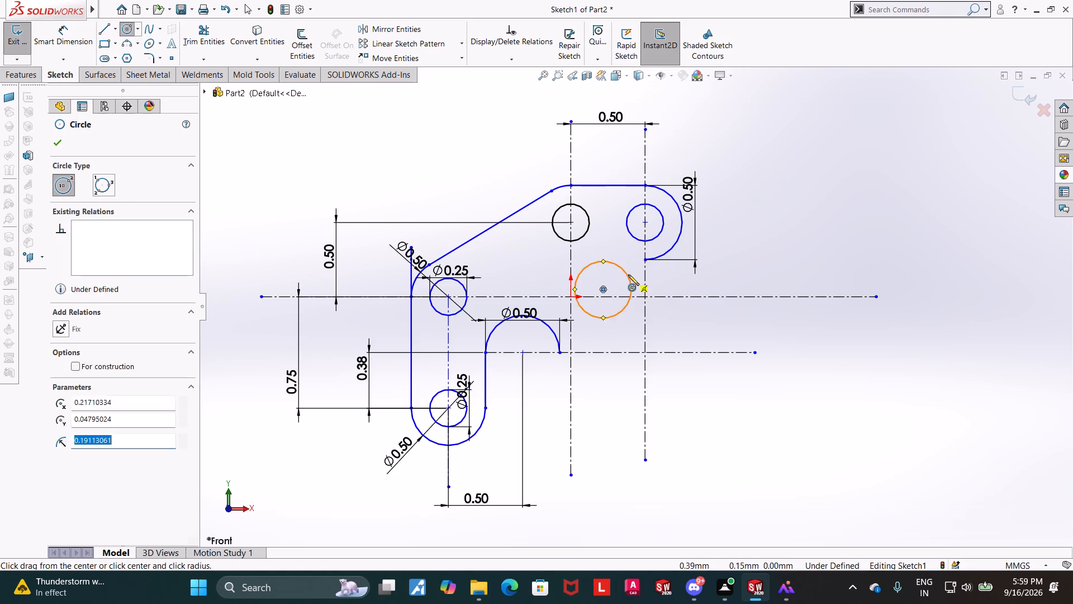
{"action": "key", "text": "Escape"}
{"action": "key", "text": "Escape"}
Sketch a slanted centerline about 0.53 mm long from the new circle's center to the upper-right hole's center.
{"action": "left_click", "coordinate": [115, 29]}
{"action": "left_click", "coordinate": [120, 60]}
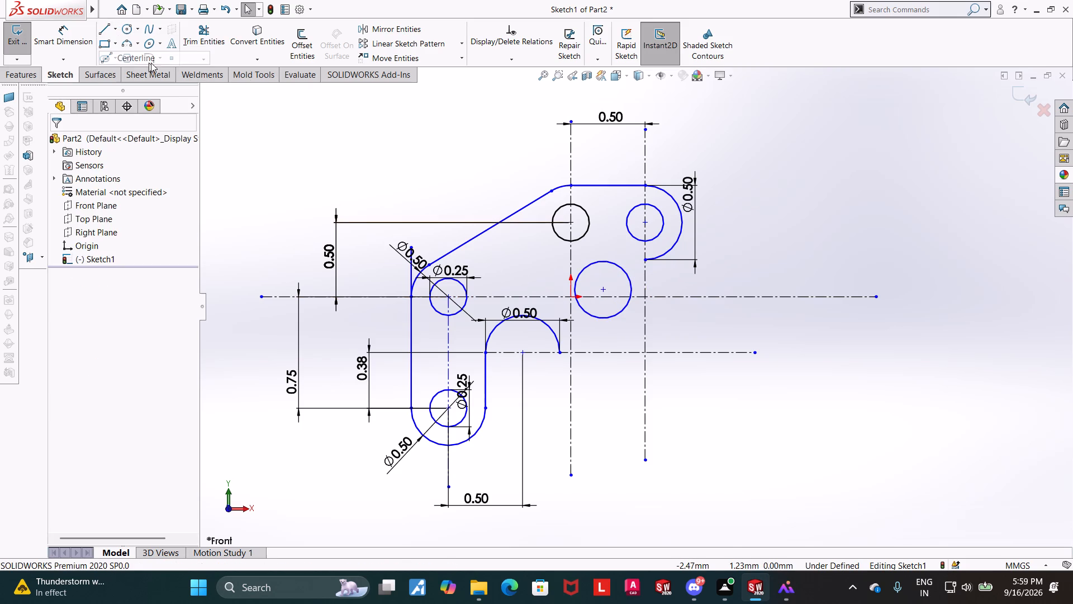
{"action": "left_click", "coordinate": [601, 289]}
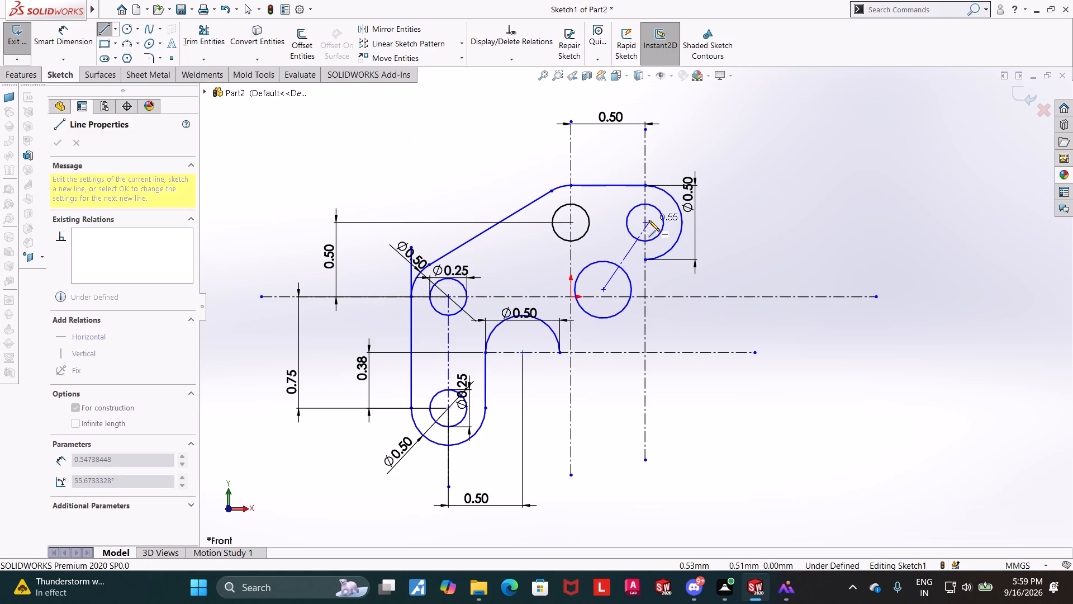
{"action": "left_click", "coordinate": [643, 220]}
{"action": "key", "text": "Escape"}
{"action": "key", "text": "Escape"}
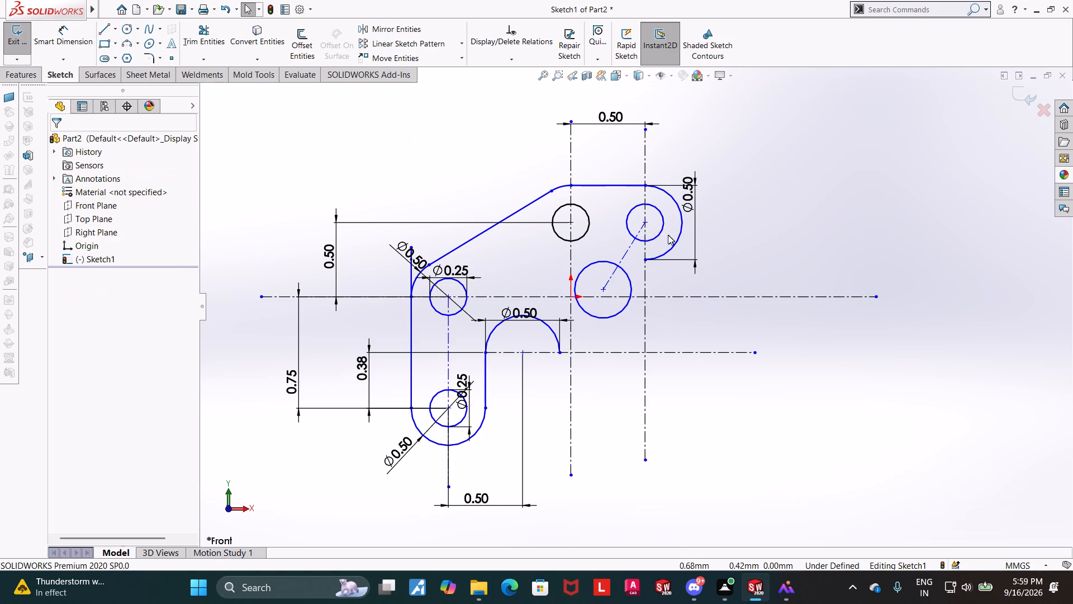
{"action": "key", "text": "Escape"}
Sketch a horizontal centerline about 1.45 mm long from the upper-right hole's center leftward past the other upper hole.
{"action": "left_click", "coordinate": [115, 30]}
{"action": "left_click", "coordinate": [116, 55]}
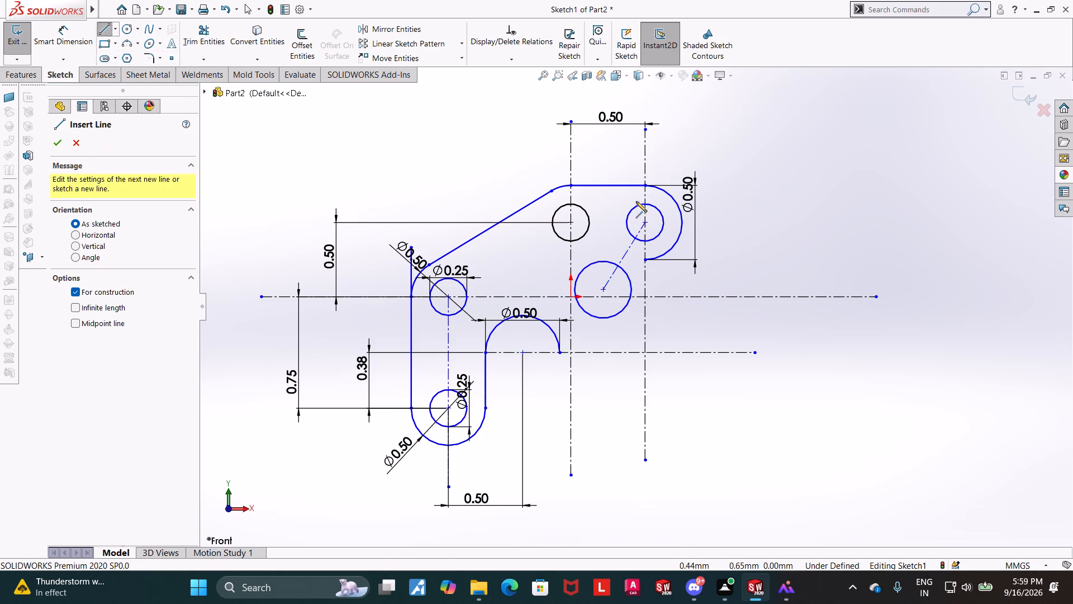
{"action": "left_click", "coordinate": [646, 224]}
{"action": "left_click", "coordinate": [431, 220]}
{"action": "key", "text": "Escape"}
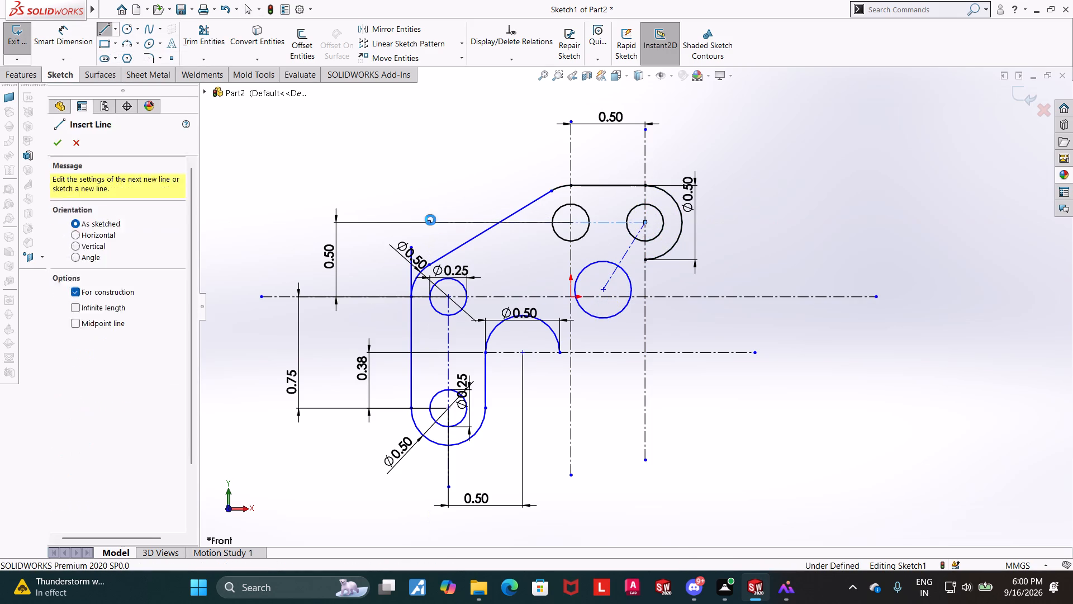
{"action": "key", "text": "Escape"}
{"action": "key", "text": "Escape"}
Dimension the angle between the slanted centerline and the new horizontal centerline as 60°.
{"action": "left_click", "coordinate": [64, 33]}
{"action": "left_click", "coordinate": [628, 248], "text": "ctrl"}
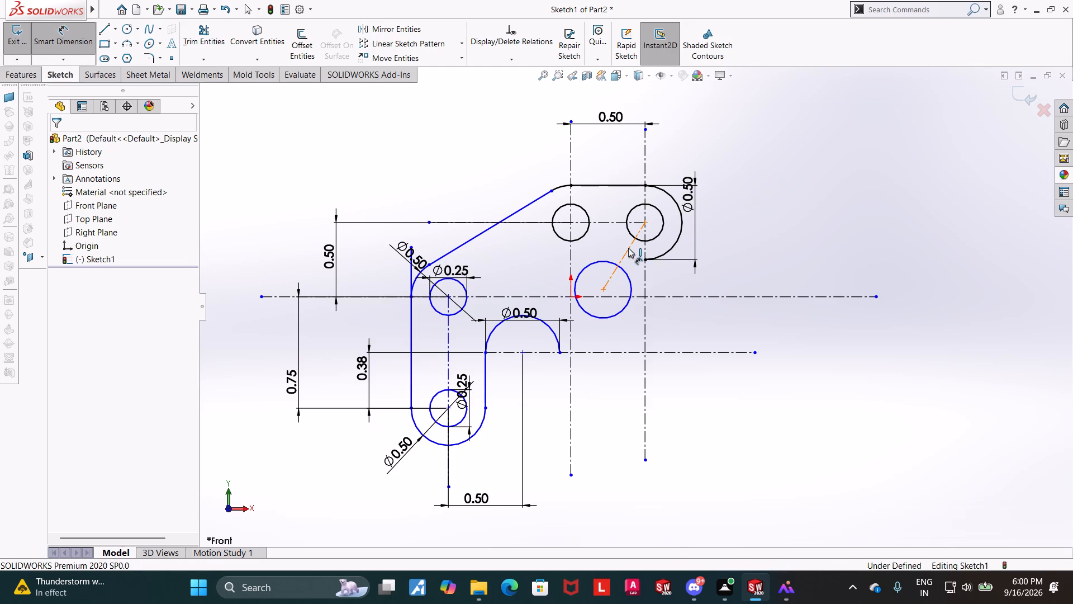
{"action": "left_click", "coordinate": [612, 223], "text": "ctrl"}
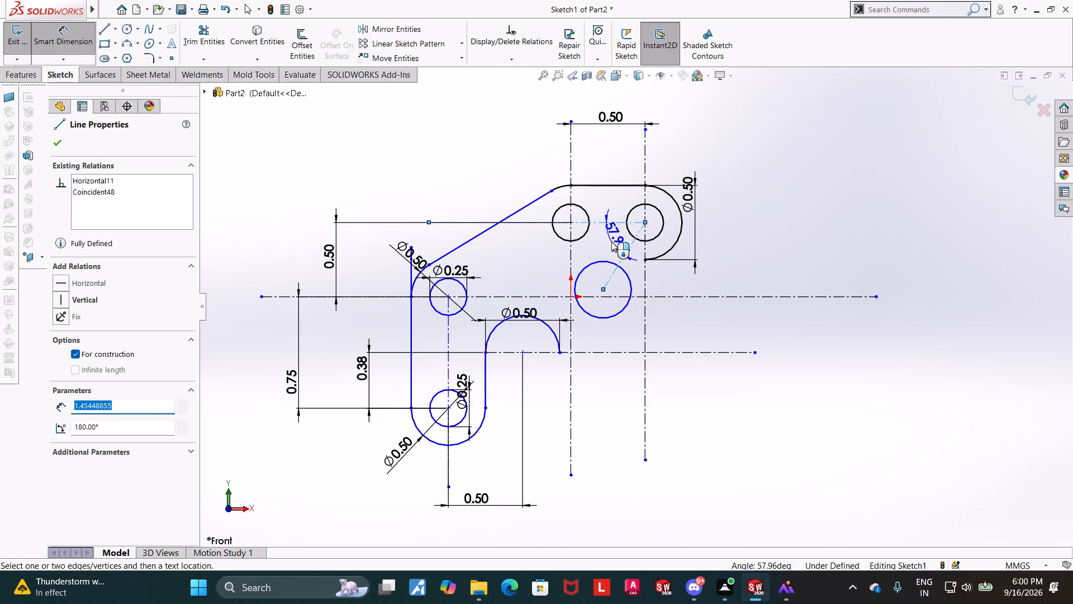
{"action": "left_click", "coordinate": [611, 242]}
{"action": "type", "text": "60"}
{"action": "key", "text": "Return"}
{"action": "key", "text": "Escape"}
{"action": "key", "text": "Escape"}
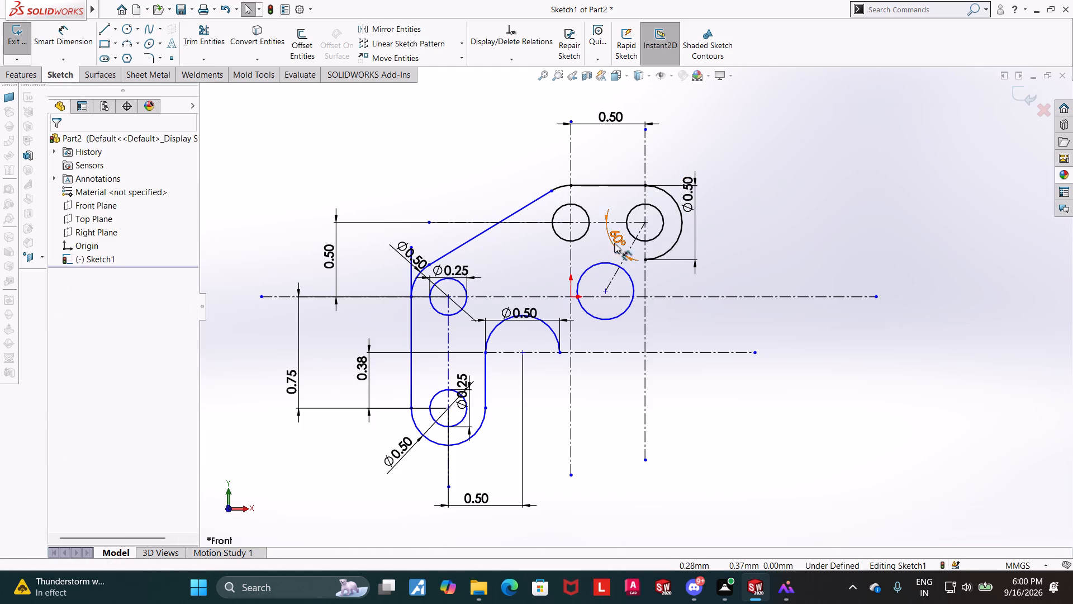
Dimension the aligned distance between the lower circle's center and the upper-right hole's center as 0.5 mm.
{"action": "left_click", "coordinate": [56, 24]}
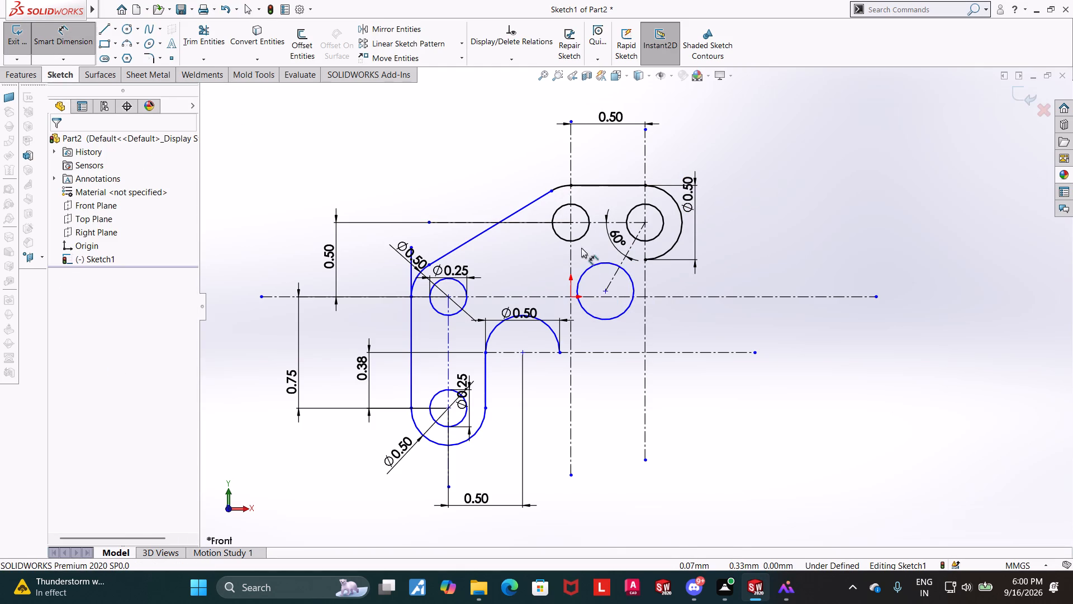
{"action": "left_click", "coordinate": [605, 291]}
{"action": "left_click", "coordinate": [645, 225]}
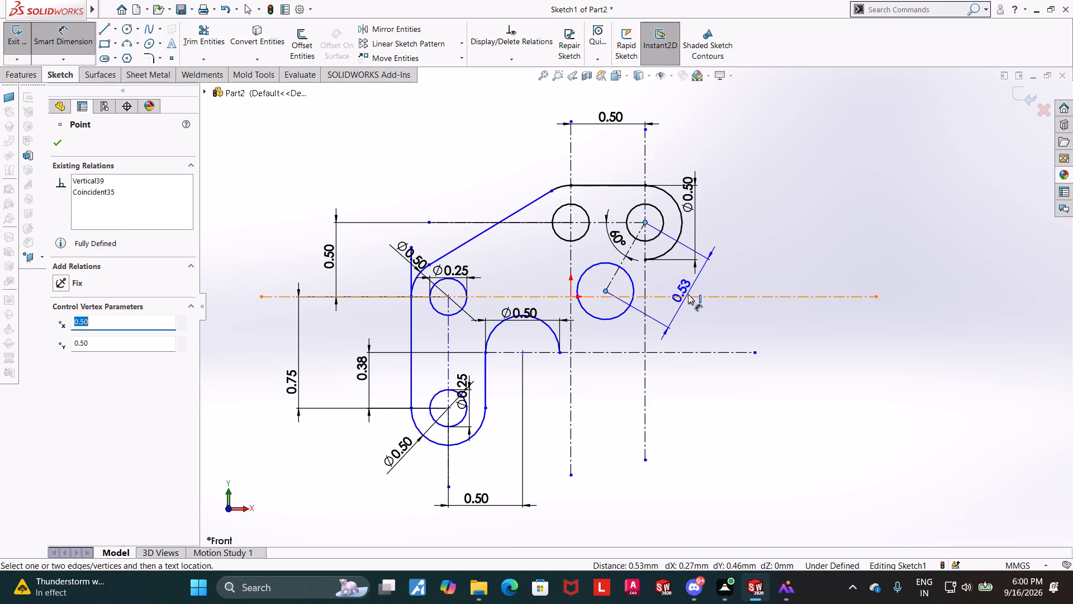
{"action": "left_click", "coordinate": [703, 318]}
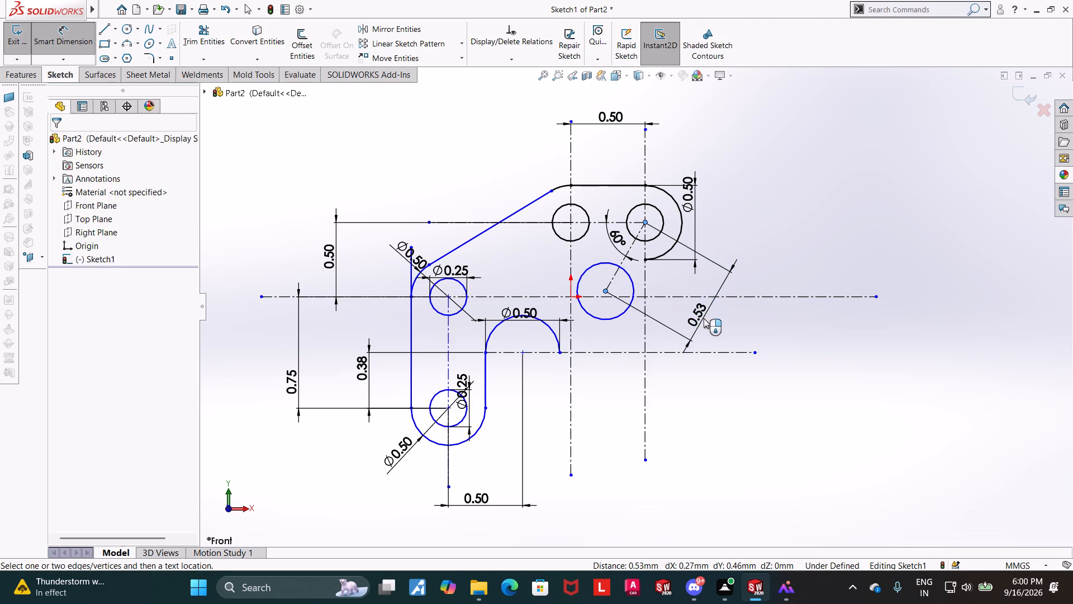
{"action": "type", "text": "0.5"}
{"action": "key", "text": "Return"}
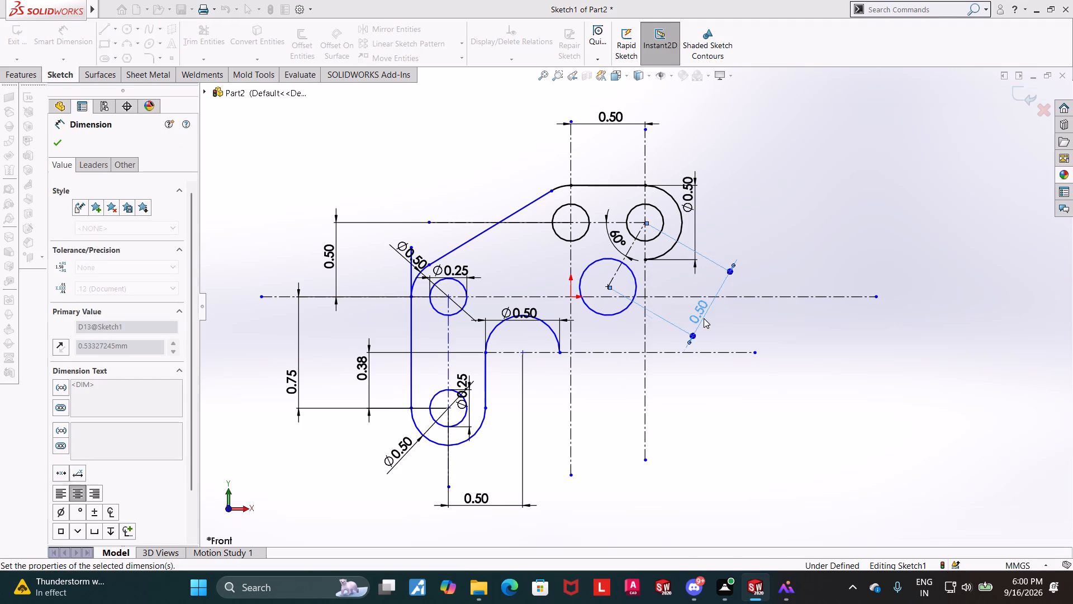
{"action": "key", "text": "Escape"}
{"action": "key", "text": "Escape"}
{"action": "key", "text": "Escape"}
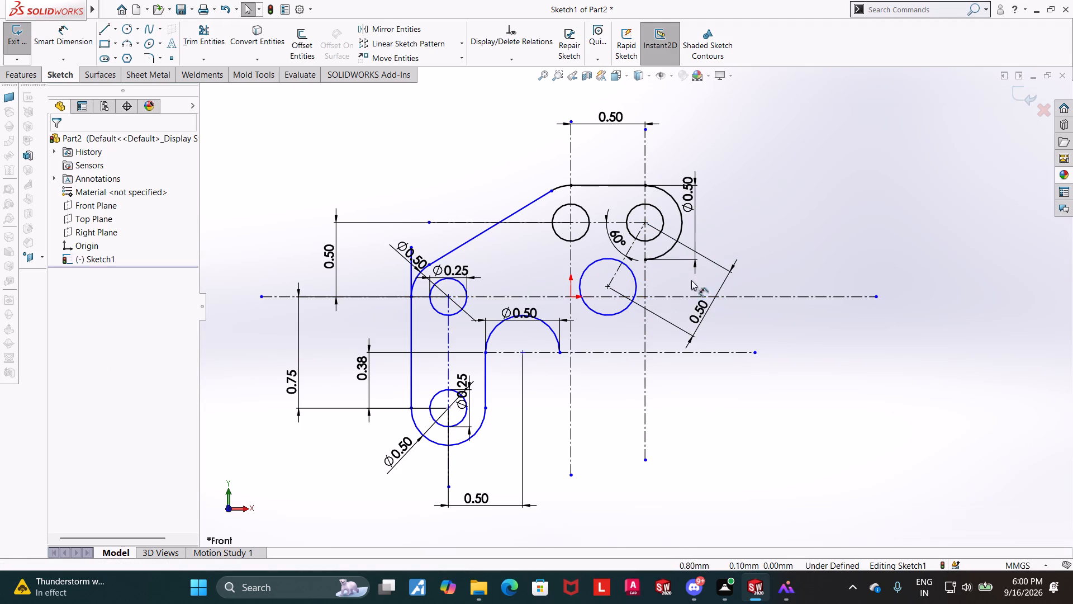
{"action": "scroll", "coordinate": [634, 298], "scroll_direction": "down", "scroll_amount": 1}
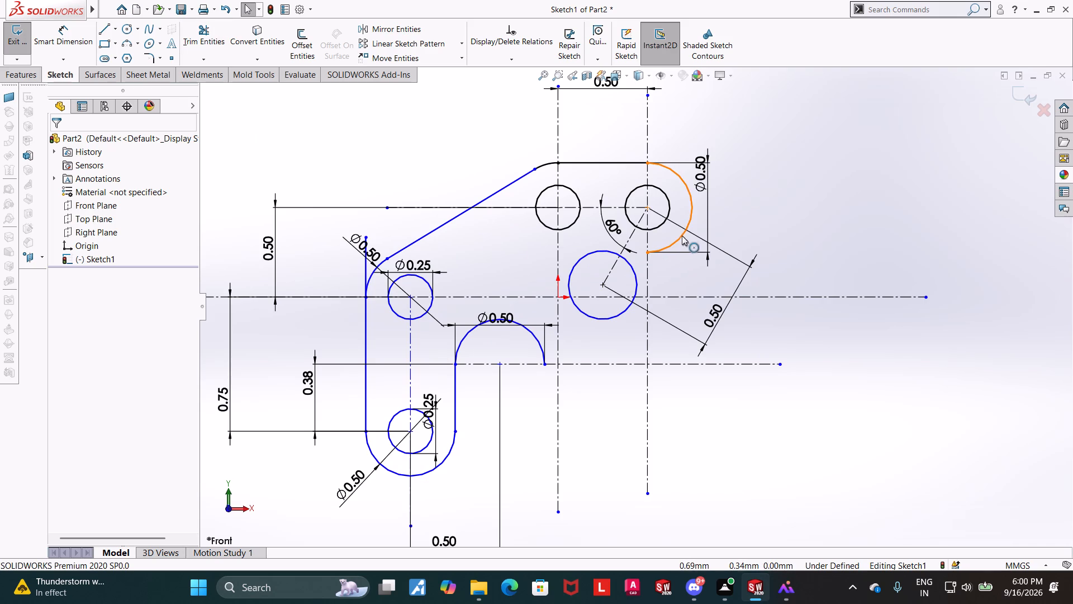
Add an Equal relation between the bottom 0.5 mm arc and the circle below the upper-right hole.
{"action": "left_click", "coordinate": [433, 470]}
{"action": "left_click", "coordinate": [583, 257], "text": "ctrl"}
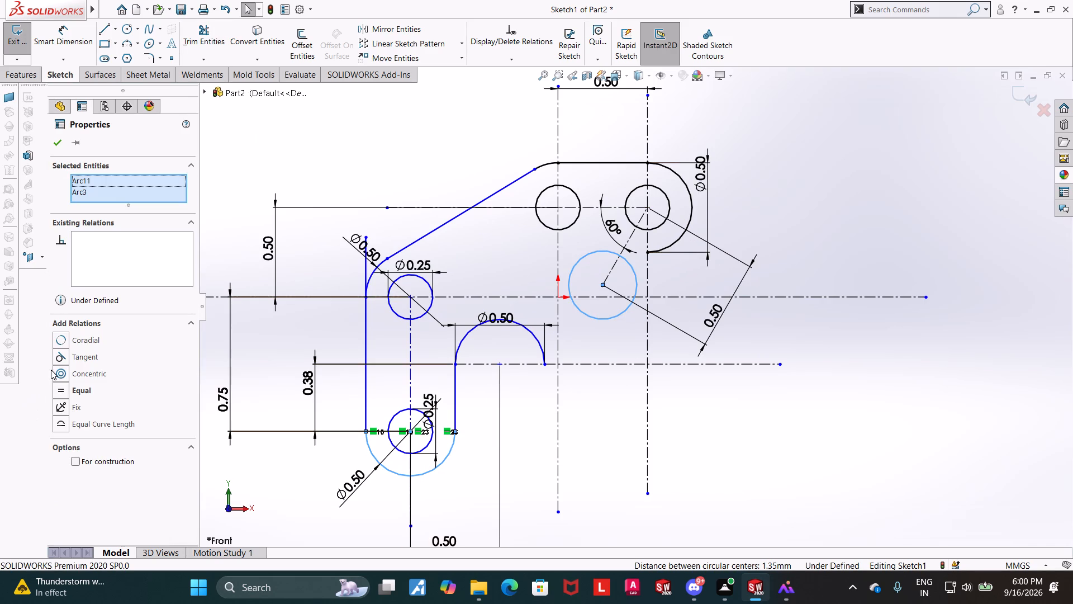
{"action": "left_click", "coordinate": [62, 390]}
{"action": "left_click", "coordinate": [59, 143]}
{"action": "key", "text": "Escape"}
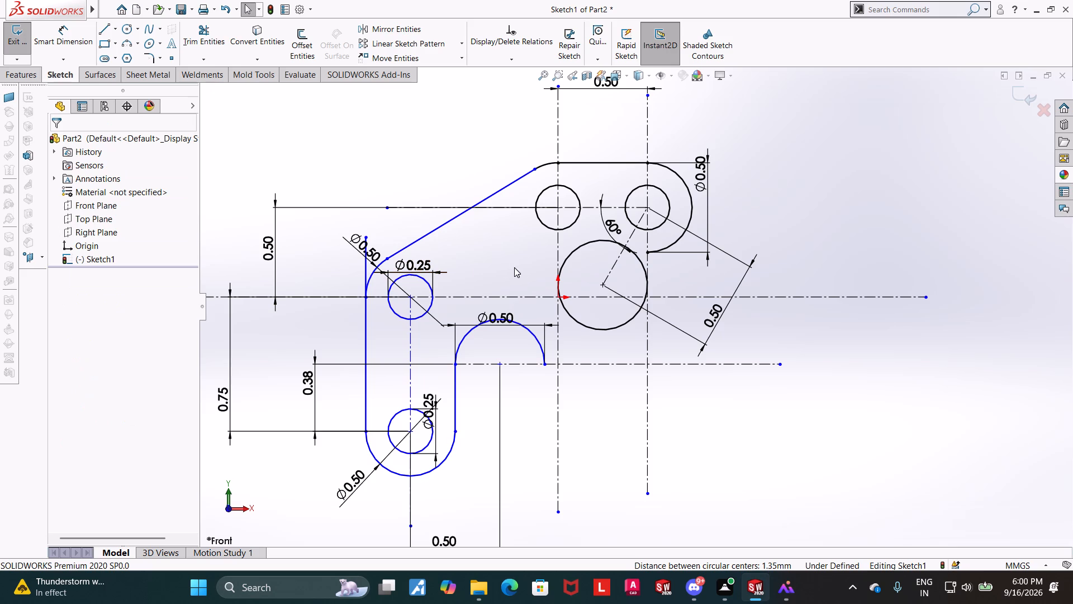
{"action": "key", "text": "Escape"}
Sketch a slanted line about 0.5 mm long at 60° from the large circle's lower-right edge to the right-hand outer arc.
{"action": "scroll", "coordinate": [563, 254], "scroll_direction": "down", "scroll_amount": 1}
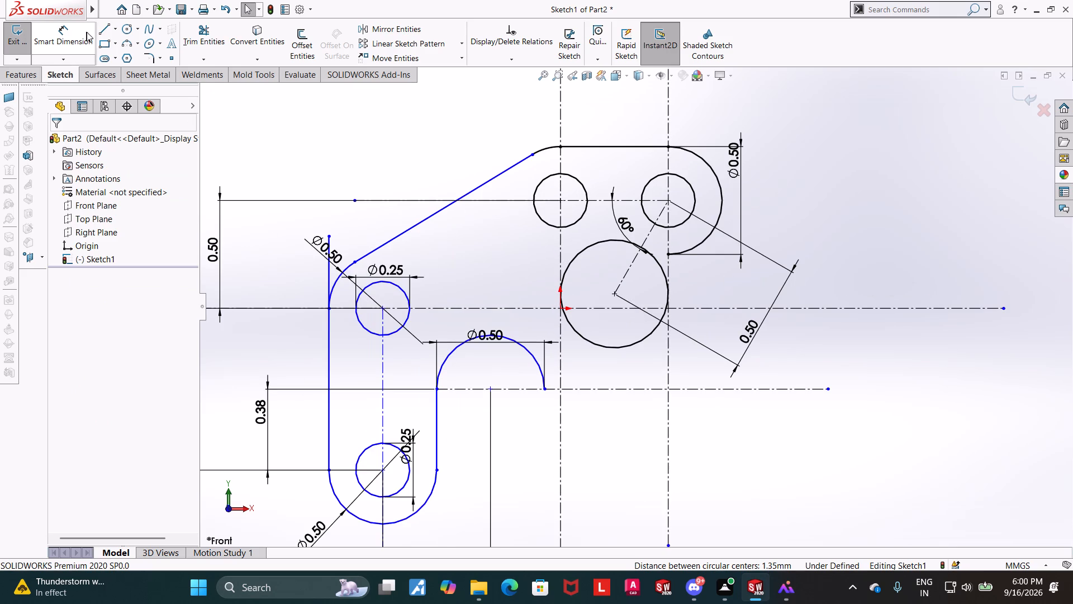
{"action": "left_click", "coordinate": [102, 27]}
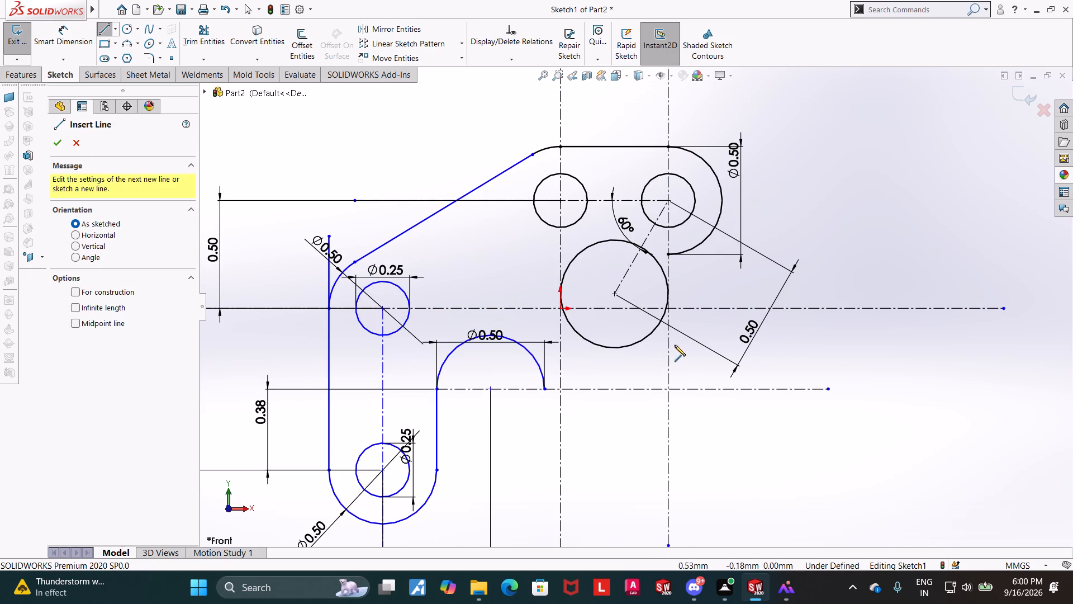
{"action": "left_click", "coordinate": [654, 329]}
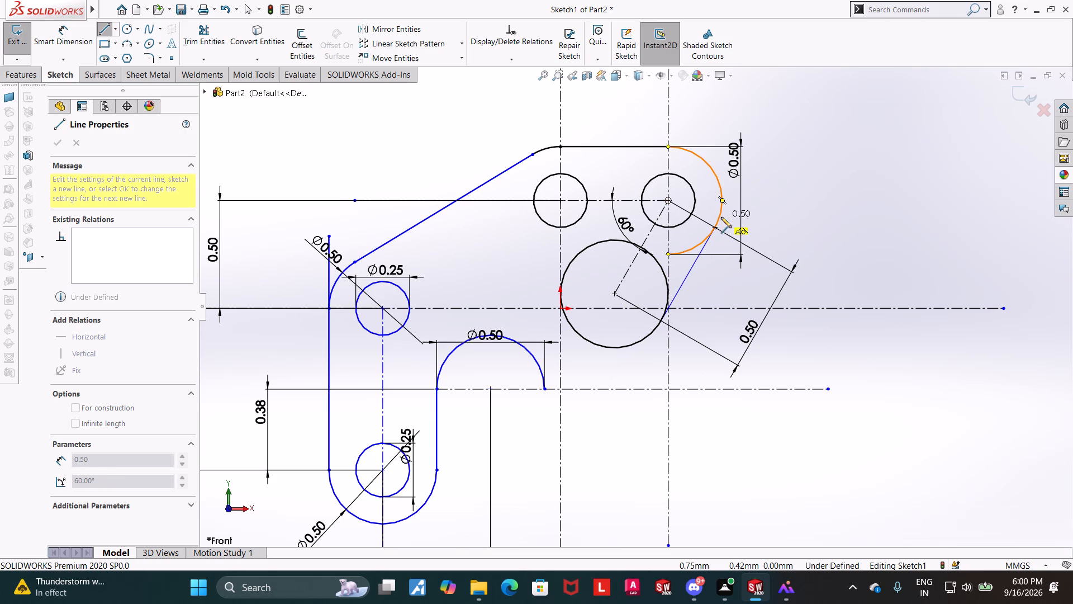
{"action": "left_click", "coordinate": [721, 217]}
{"action": "key", "text": "Escape"}
{"action": "key", "text": "Escape"}
Trim the right-hand outer arc's leftover portion below its junction with the new slanted line.
{"action": "left_click", "coordinate": [216, 31]}
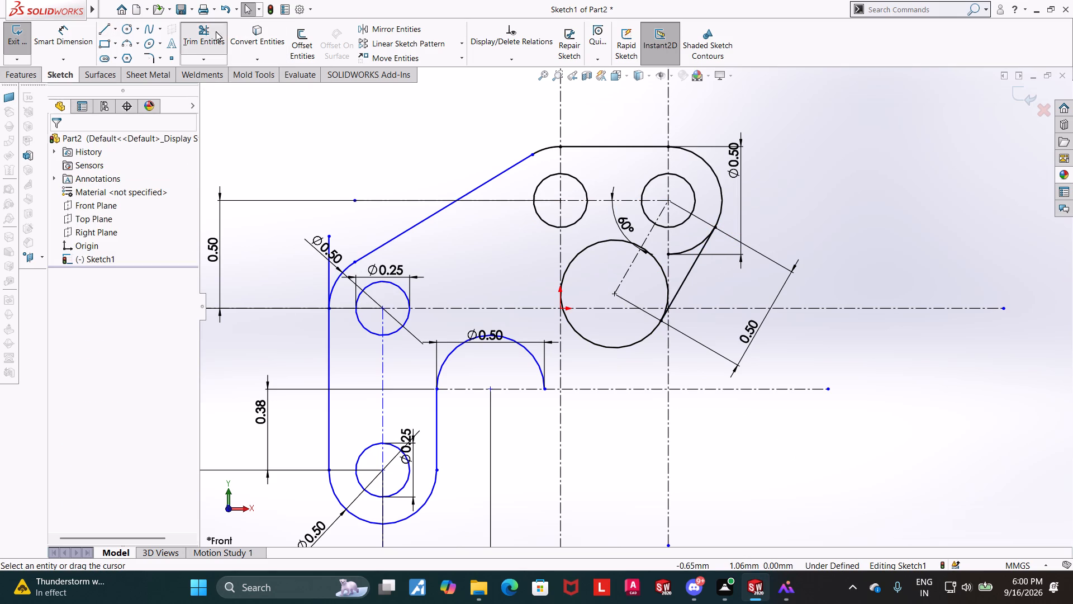
{"action": "scroll", "coordinate": [787, 261], "scroll_direction": "down", "scroll_amount": 5}
{"action": "left_click", "coordinate": [502, 244]}
{"action": "left_click_drag", "start_coordinate": [502, 244], "coordinate": [495, 207]}
{"action": "left_click_drag", "start_coordinate": [494, 246], "coordinate": [495, 226]}
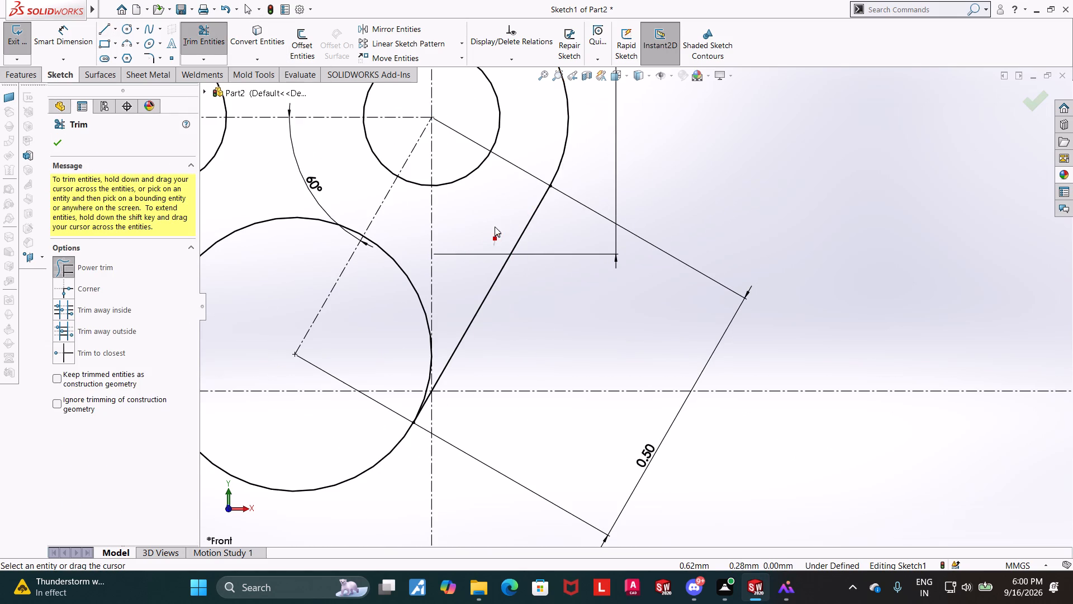
{"action": "left_click_drag", "start_coordinate": [495, 226], "coordinate": [497, 206]}
{"action": "scroll", "coordinate": [498, 228], "scroll_direction": "up", "scroll_amount": 2}
{"action": "key", "text": "Escape"}
{"action": "key", "text": "Escape"}
Add a Tangent relation between the trimmed right-hand outer arc and the slanted line.
{"action": "left_click", "coordinate": [587, 201]}
{"action": "left_click", "coordinate": [561, 248], "text": "ctrl"}
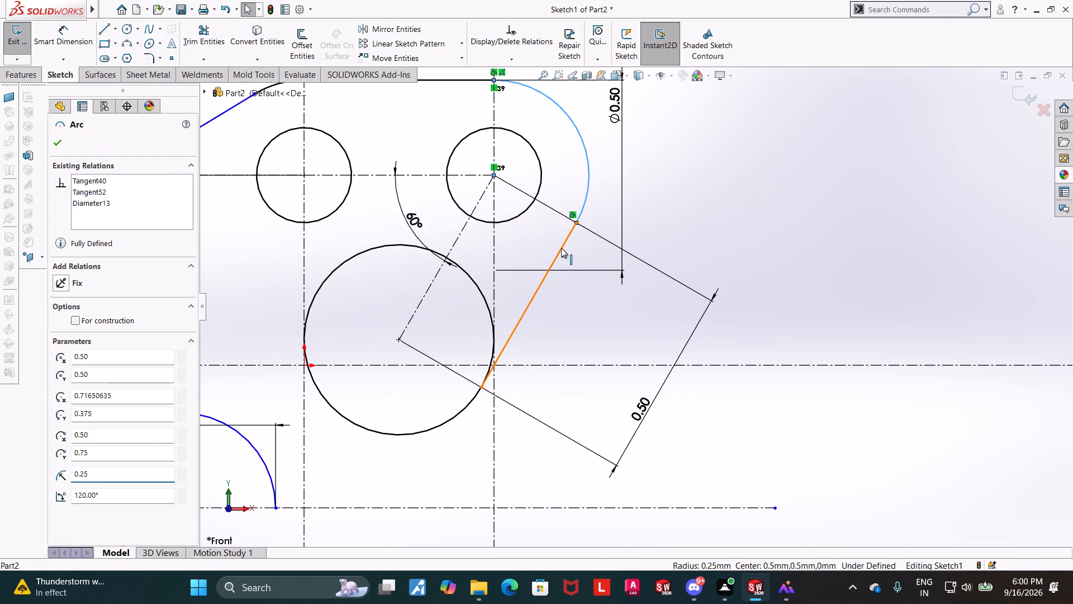
{"action": "left_click", "coordinate": [59, 341]}
{"action": "left_click", "coordinate": [52, 149]}
{"action": "scroll", "coordinate": [283, 286], "scroll_direction": "up", "scroll_amount": 4}
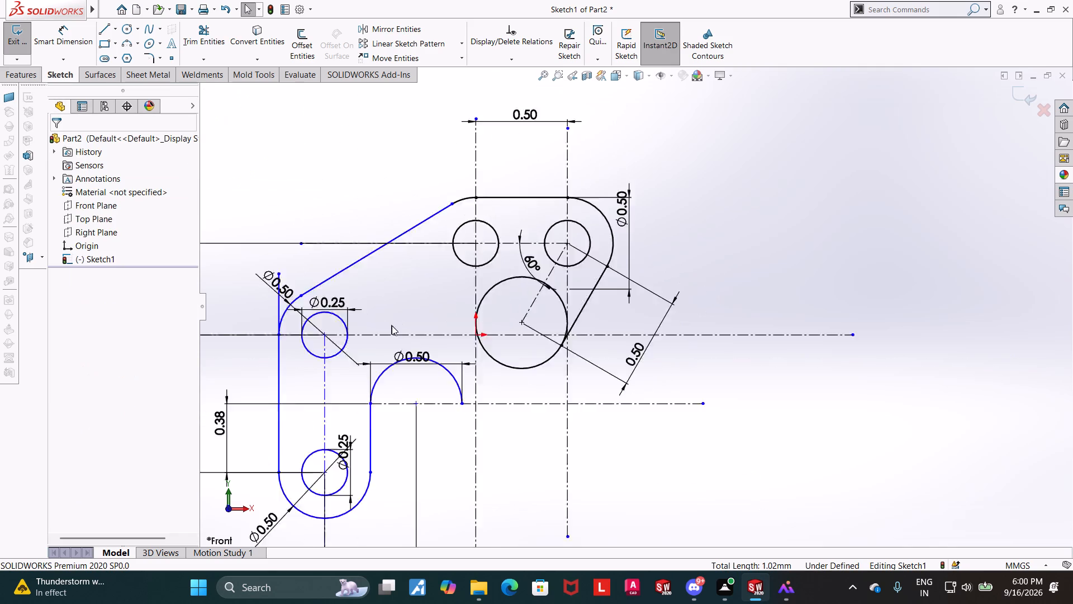
{"action": "scroll", "coordinate": [392, 325], "scroll_direction": "up", "scroll_amount": 1}
{"action": "key", "text": "Escape"}
{"action": "key", "text": "Escape"}
Apply a Tangent relation between the large circle and the slanted line.
{"action": "scroll", "coordinate": [554, 343], "scroll_direction": "down", "scroll_amount": 4}
{"action": "left_click", "coordinate": [590, 353]}
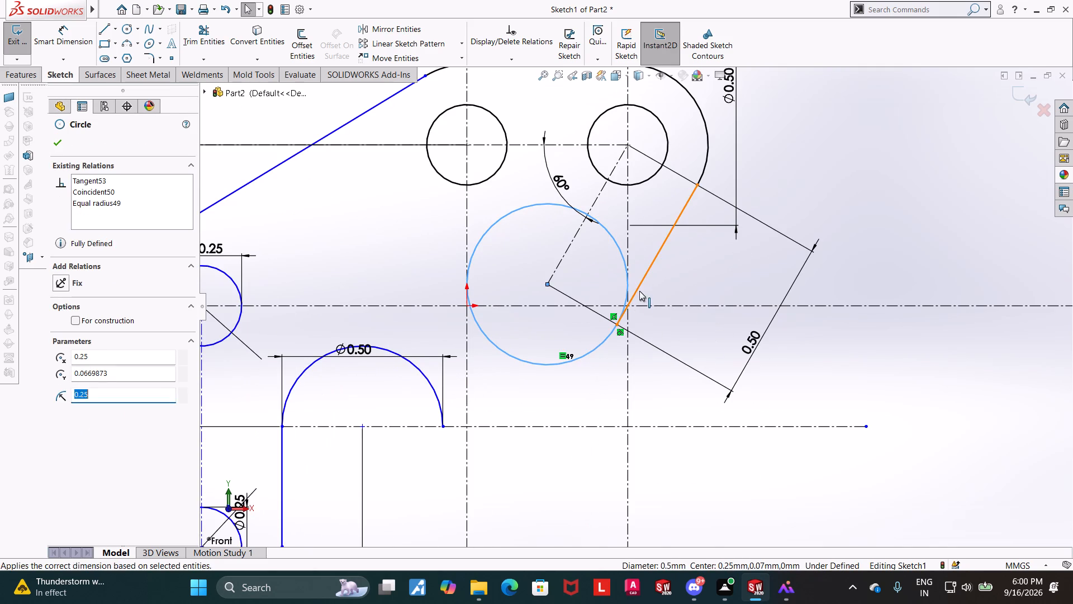
{"action": "left_click", "coordinate": [639, 291], "text": "ctrl"}
{"action": "left_click", "coordinate": [58, 343]}
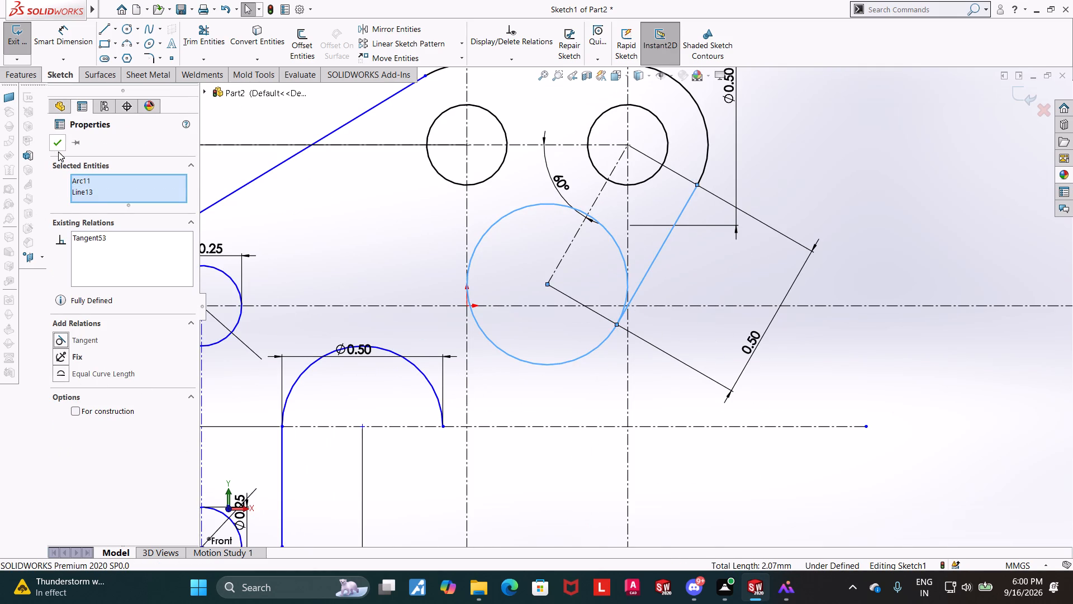
{"action": "left_click", "coordinate": [56, 143]}
{"action": "key", "text": "Escape"}
{"action": "key", "text": "Escape"}
Trim the large circle's upper-right portion between the slanted centerline and its tangent point with the slanted line.
{"action": "left_click", "coordinate": [210, 35]}
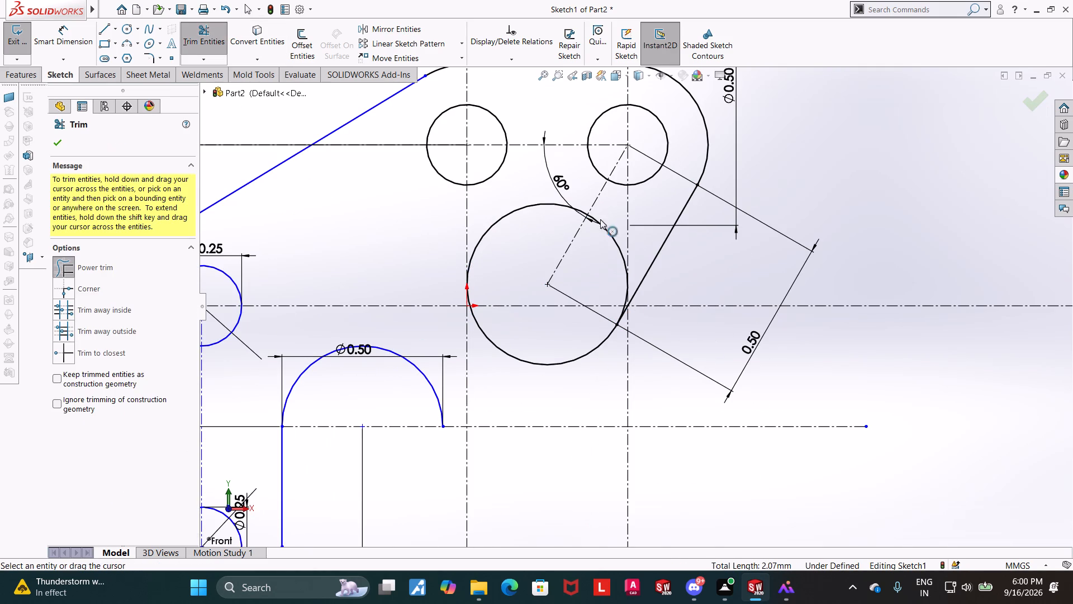
{"action": "left_click_drag", "start_coordinate": [606, 218], "coordinate": [595, 251]}
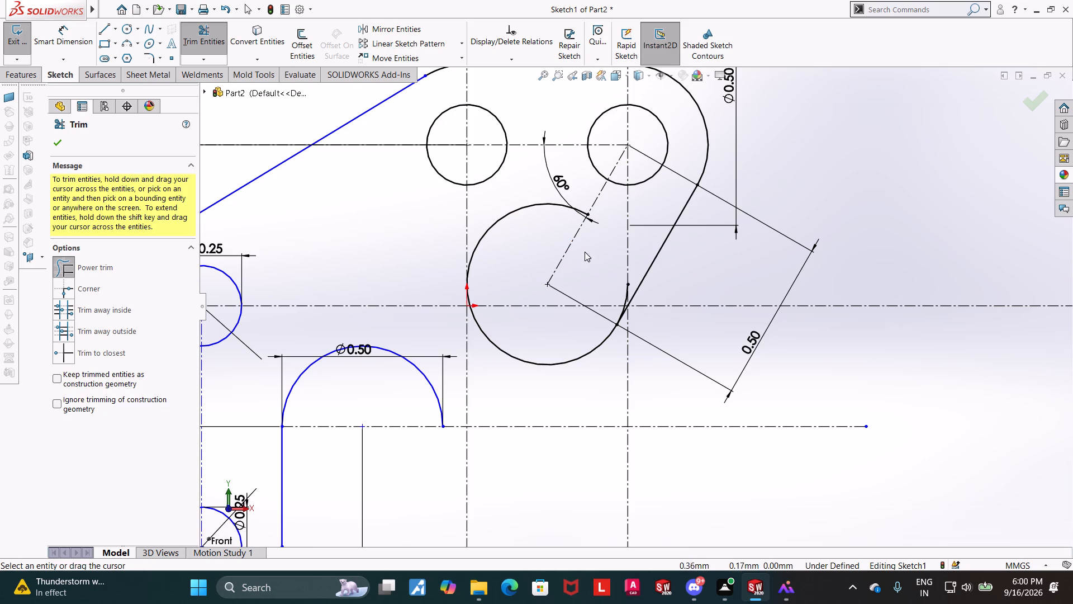
{"action": "scroll", "coordinate": [672, 303], "scroll_direction": "down", "scroll_amount": 5}
{"action": "scroll", "coordinate": [542, 272], "scroll_direction": "down", "scroll_amount": 5}
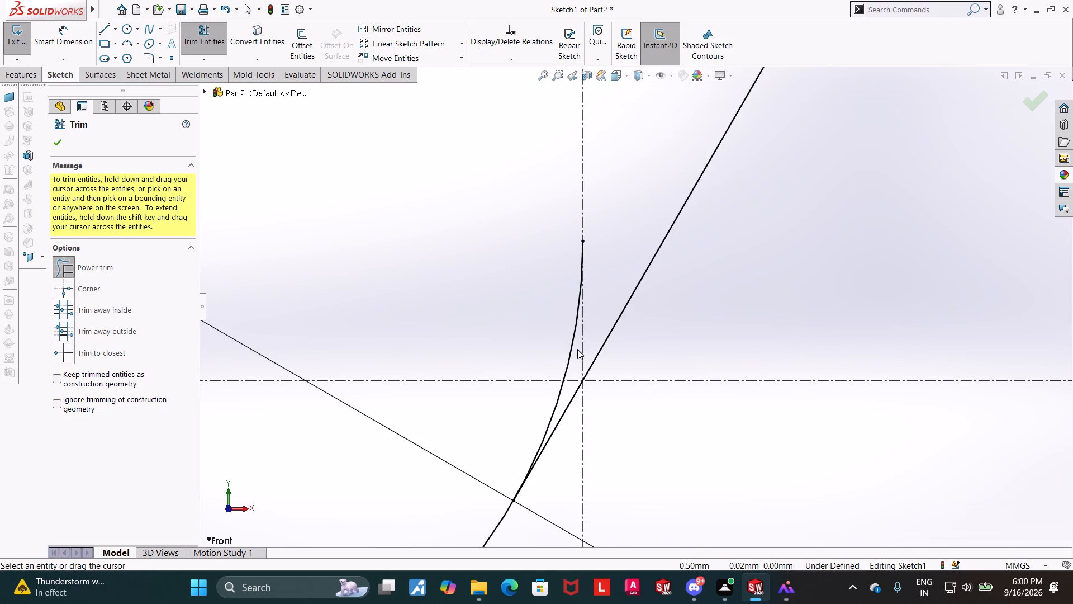
{"action": "left_click_drag", "start_coordinate": [576, 352], "coordinate": [553, 342]}
{"action": "left_click_drag", "start_coordinate": [565, 393], "coordinate": [539, 402]}
{"action": "scroll", "coordinate": [525, 372], "scroll_direction": "up", "scroll_amount": 12}
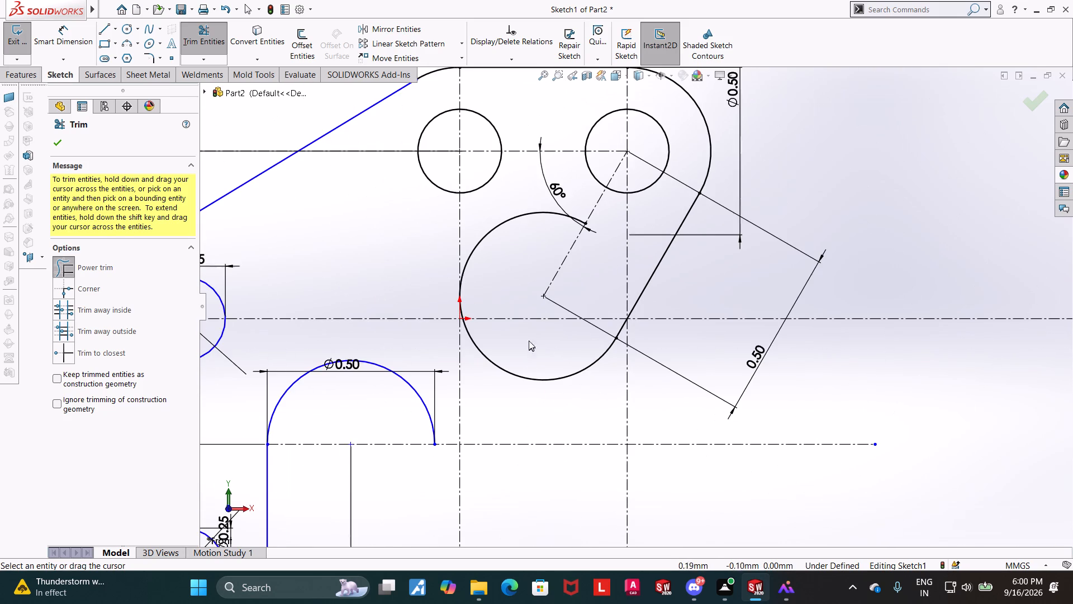
{"action": "key", "text": "Escape"}
{"action": "key", "text": "Escape"}
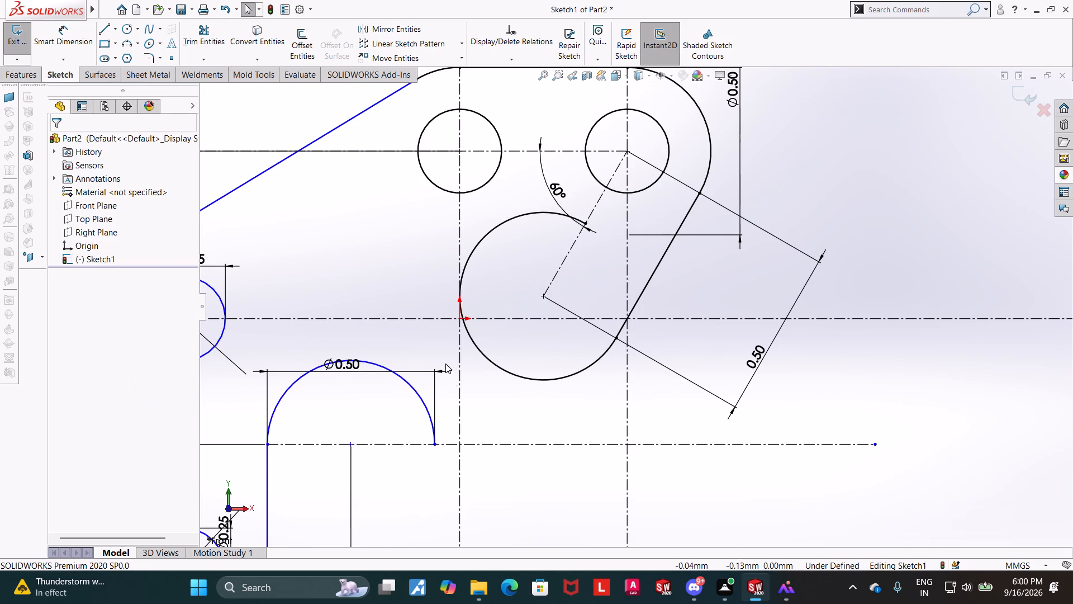
{"action": "key", "text": "Escape"}
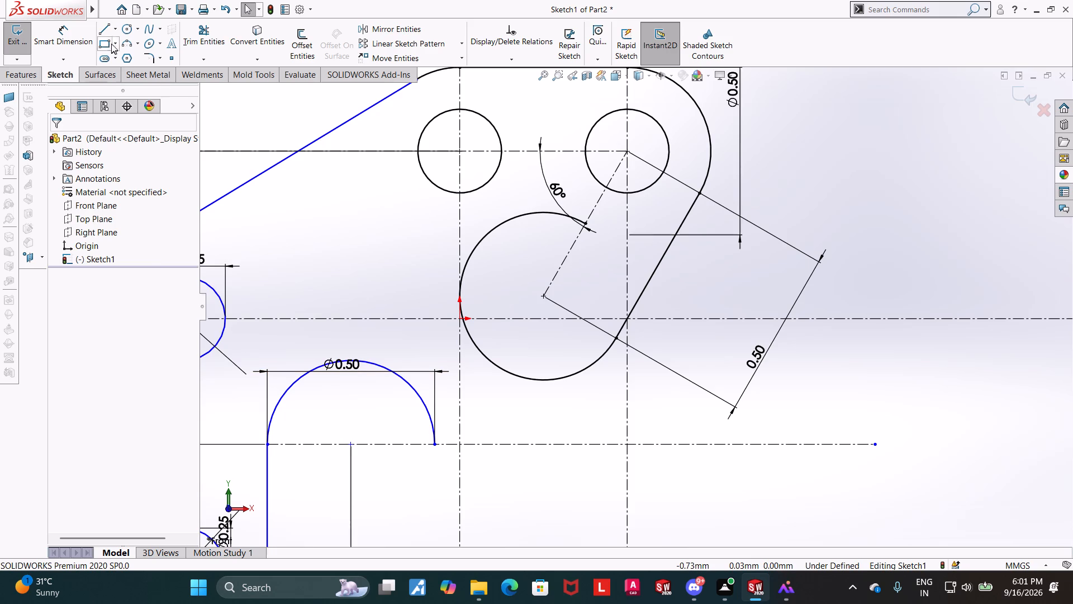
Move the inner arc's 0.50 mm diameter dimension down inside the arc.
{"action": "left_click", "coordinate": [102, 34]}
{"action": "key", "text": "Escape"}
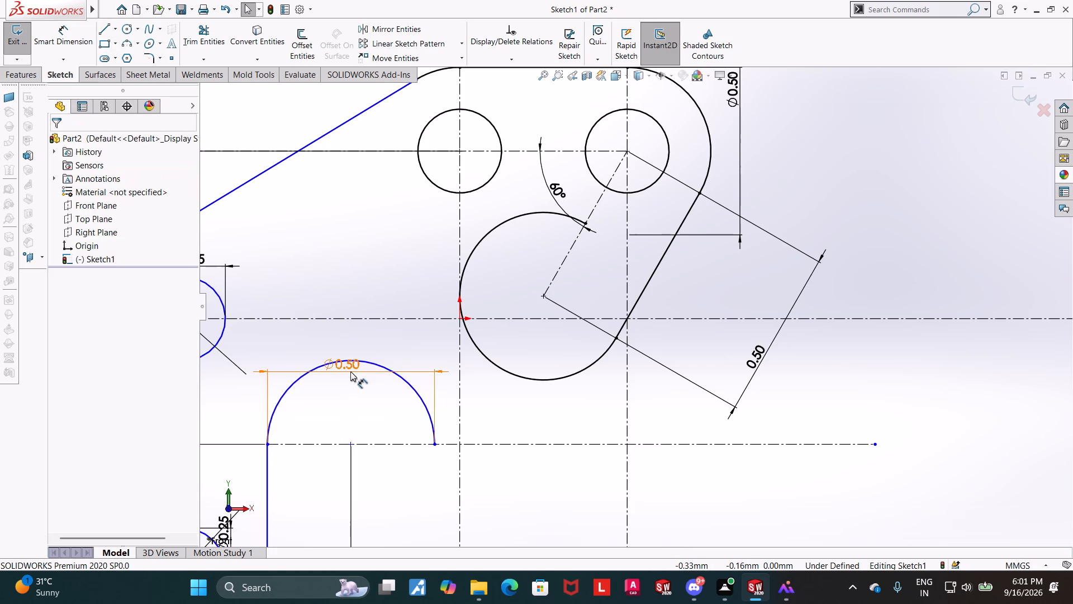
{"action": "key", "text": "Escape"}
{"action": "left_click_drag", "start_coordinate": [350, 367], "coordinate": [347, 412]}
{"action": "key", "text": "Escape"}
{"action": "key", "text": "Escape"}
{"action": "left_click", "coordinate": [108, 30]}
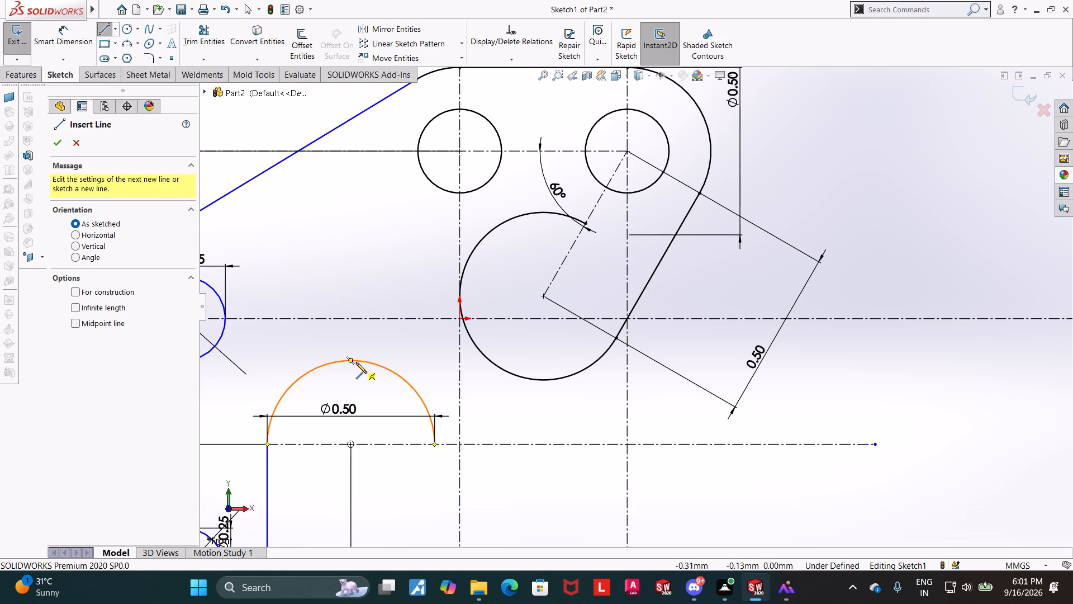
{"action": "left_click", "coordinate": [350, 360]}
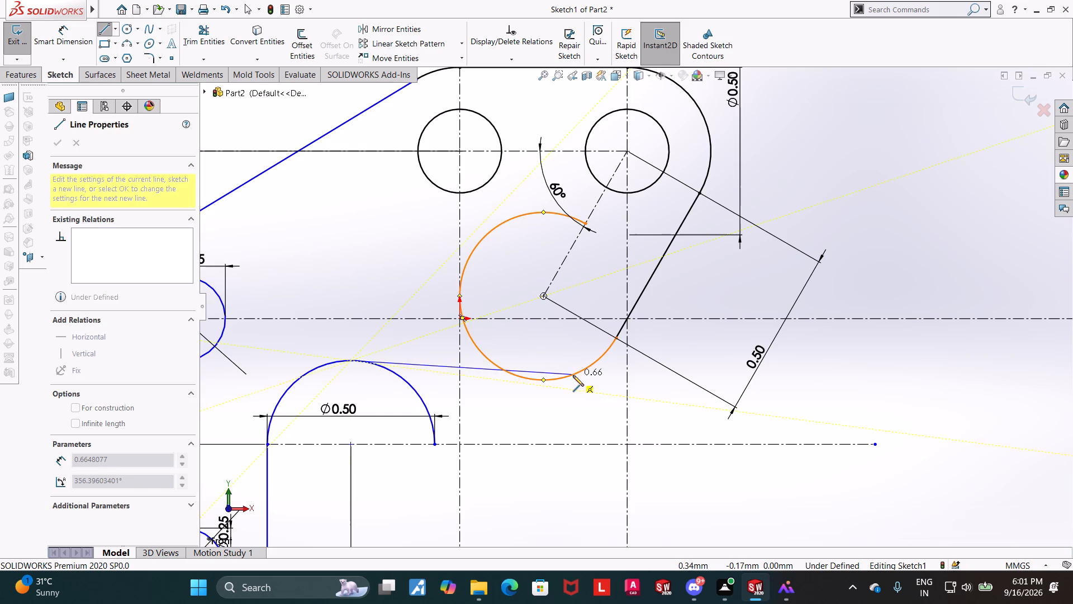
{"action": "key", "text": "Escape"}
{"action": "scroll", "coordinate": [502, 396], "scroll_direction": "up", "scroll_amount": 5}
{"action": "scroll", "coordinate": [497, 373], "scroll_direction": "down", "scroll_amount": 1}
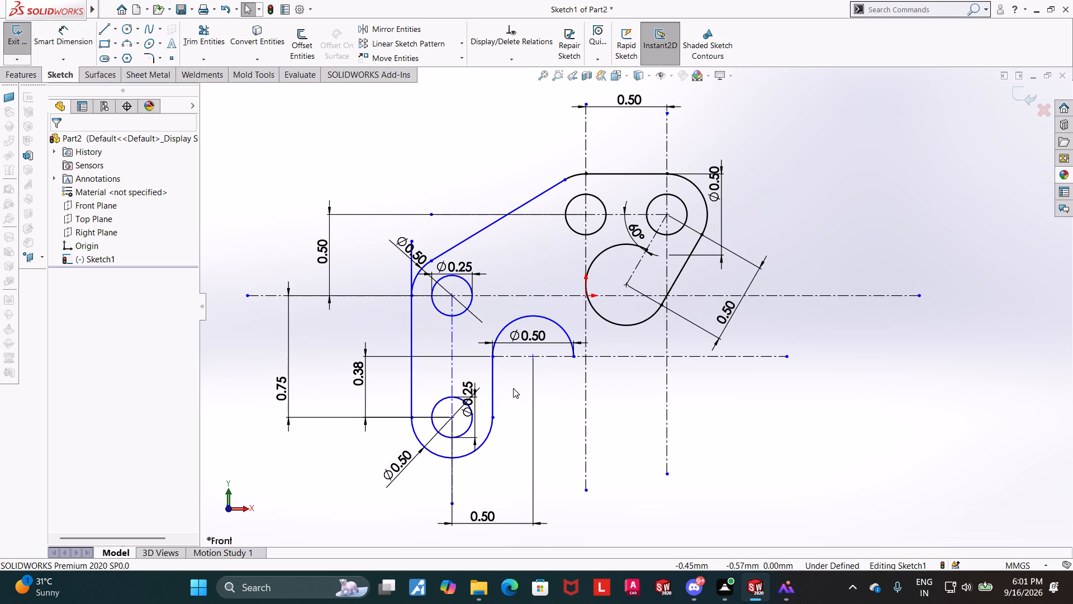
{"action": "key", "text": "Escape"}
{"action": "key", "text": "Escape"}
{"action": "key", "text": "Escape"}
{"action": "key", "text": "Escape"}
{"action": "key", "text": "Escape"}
Trim away the whole inner 0.5 mm arc above the short vertical line.
{"action": "left_click", "coordinate": [185, 32]}
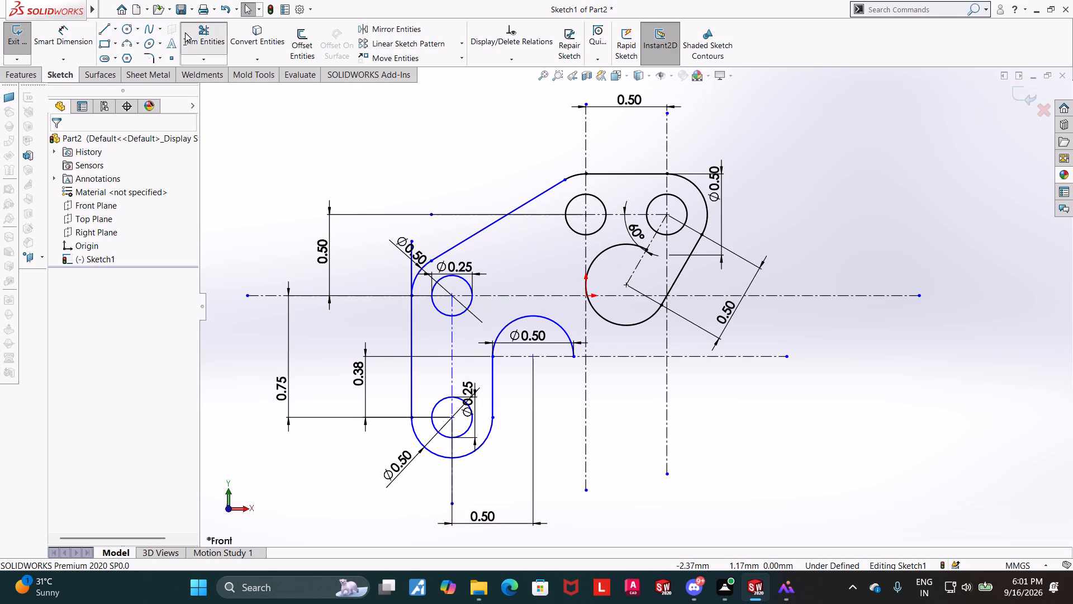
{"action": "scroll", "coordinate": [502, 296], "scroll_direction": "down", "scroll_amount": 4}
{"action": "left_click_drag", "start_coordinate": [618, 375], "coordinate": [607, 347]}
{"action": "left_click_drag", "start_coordinate": [605, 339], "coordinate": [603, 324]}
{"action": "left_click_drag", "start_coordinate": [614, 378], "coordinate": [595, 316]}
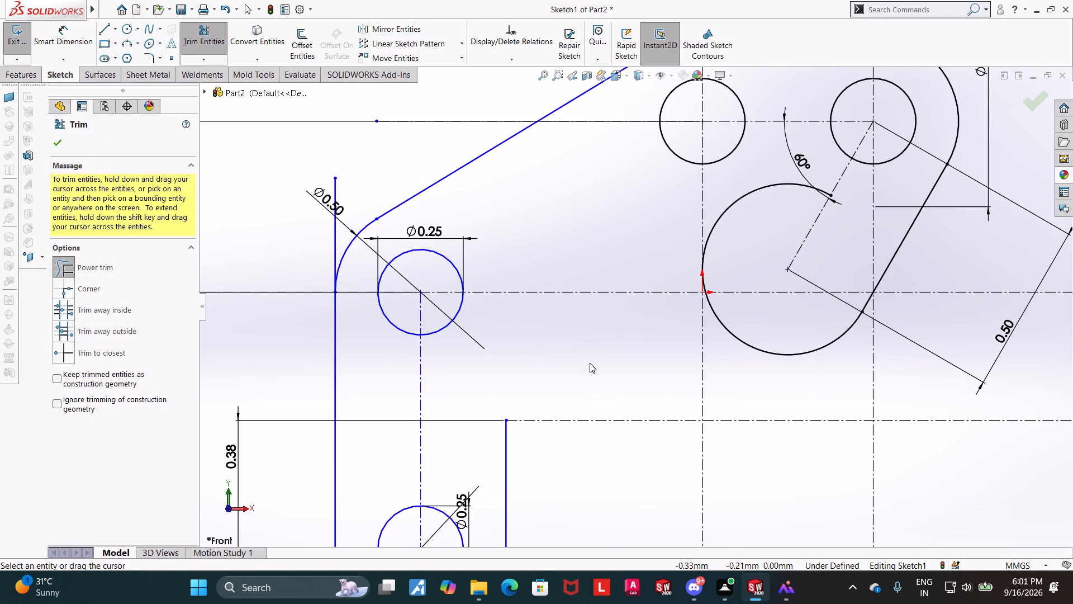
{"action": "scroll", "coordinate": [604, 384], "scroll_direction": "up", "scroll_amount": 4}
{"action": "key", "text": "Escape"}
{"action": "key", "text": "Escape"}
{"action": "key", "text": "Escape"}
Sketch a horizontal line about 0.6 mm long from the large circle's bottom point toward the left-hand leg.
{"action": "left_click", "coordinate": [103, 26]}
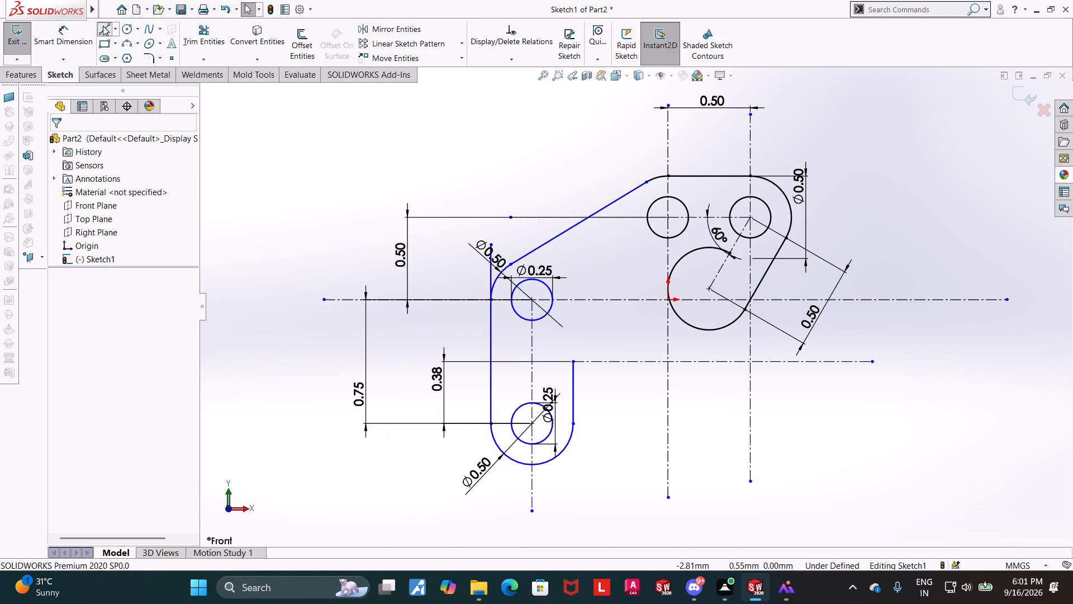
{"action": "left_click", "coordinate": [709, 329]}
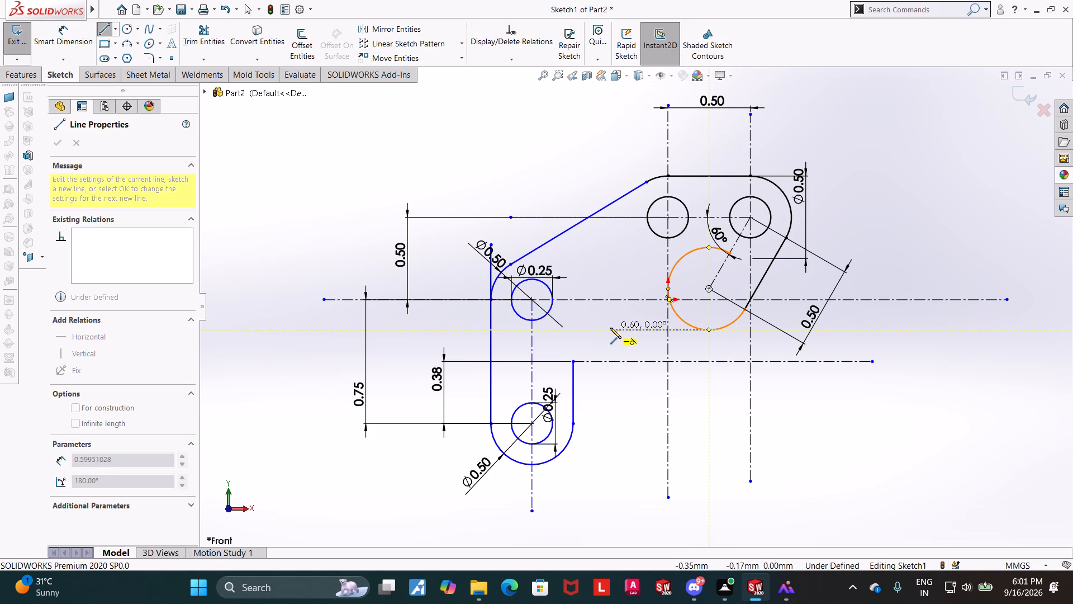
{"action": "left_click", "coordinate": [607, 328]}
{"action": "key", "text": "Escape"}
{"action": "key", "text": "Escape"}
{"action": "key", "text": "Escape"}
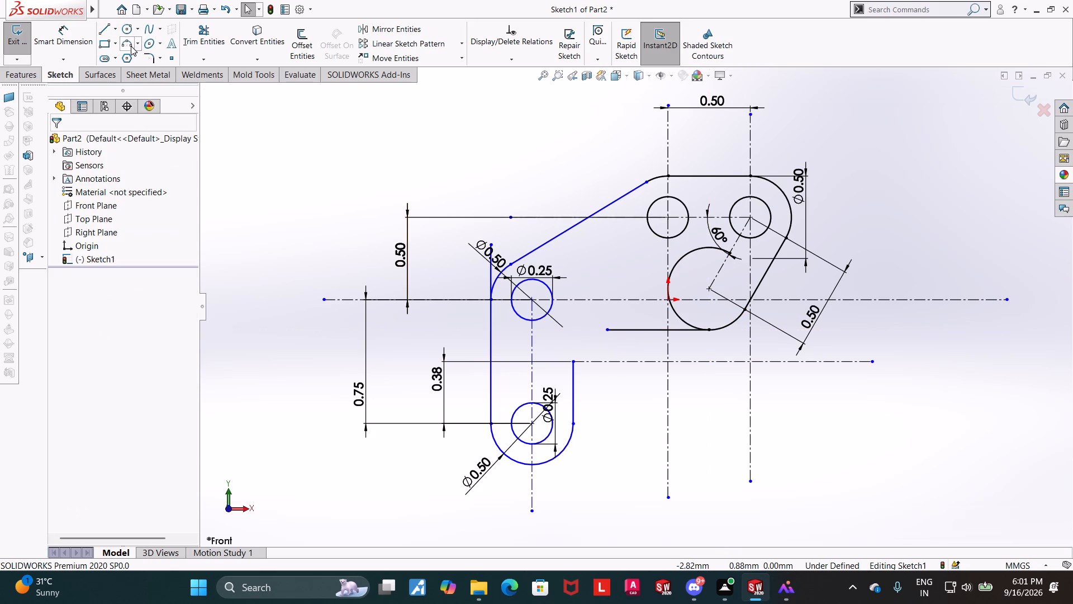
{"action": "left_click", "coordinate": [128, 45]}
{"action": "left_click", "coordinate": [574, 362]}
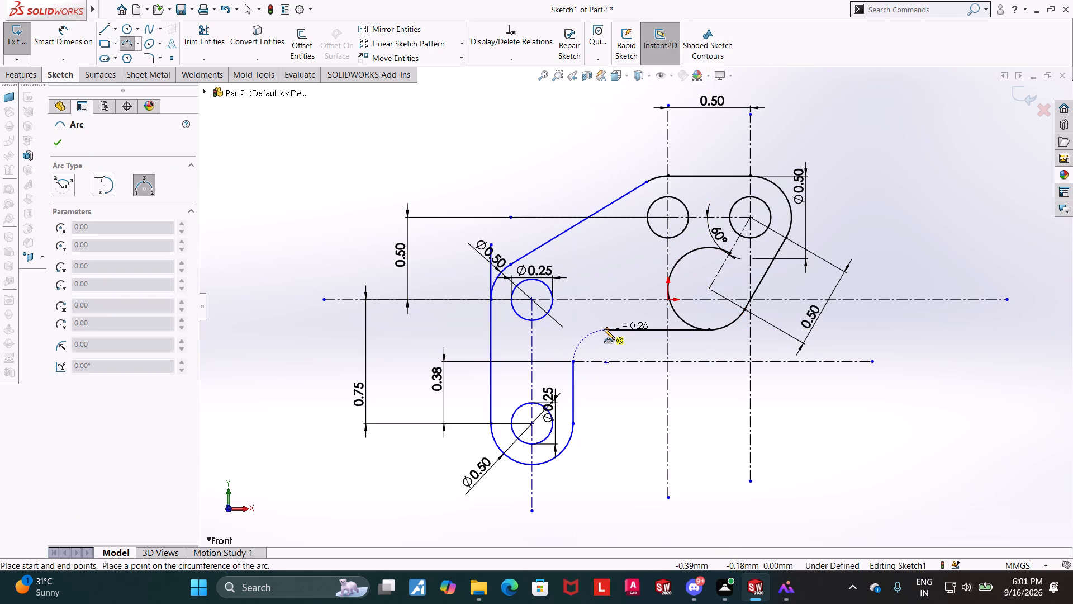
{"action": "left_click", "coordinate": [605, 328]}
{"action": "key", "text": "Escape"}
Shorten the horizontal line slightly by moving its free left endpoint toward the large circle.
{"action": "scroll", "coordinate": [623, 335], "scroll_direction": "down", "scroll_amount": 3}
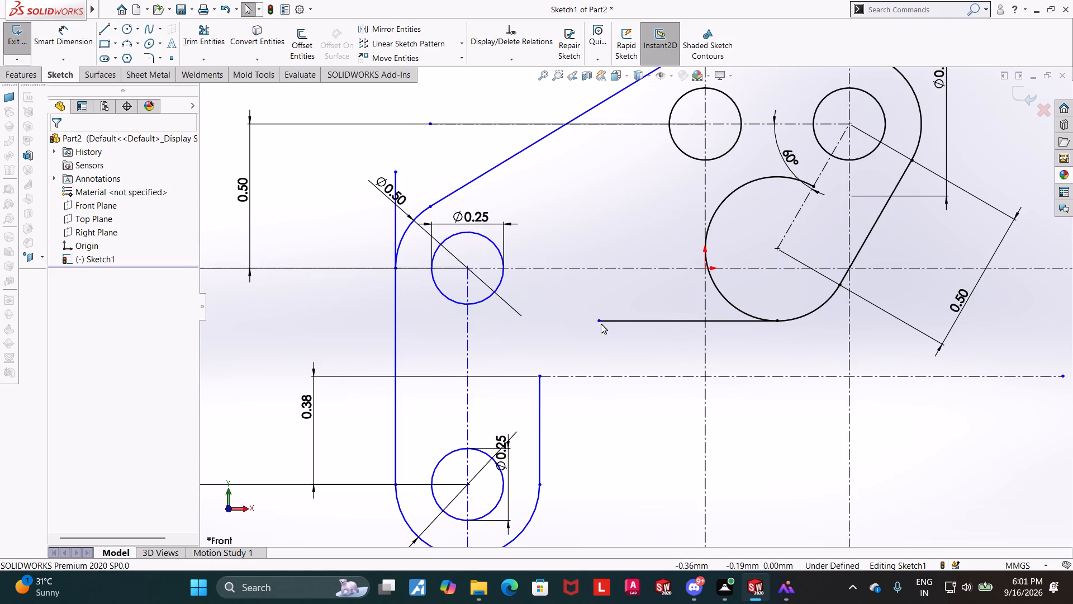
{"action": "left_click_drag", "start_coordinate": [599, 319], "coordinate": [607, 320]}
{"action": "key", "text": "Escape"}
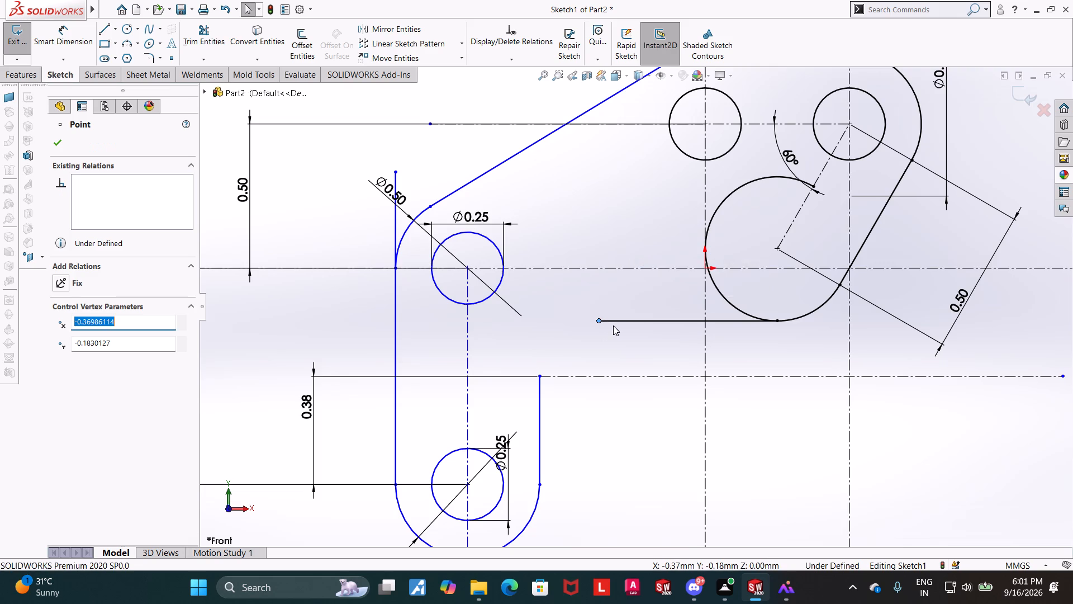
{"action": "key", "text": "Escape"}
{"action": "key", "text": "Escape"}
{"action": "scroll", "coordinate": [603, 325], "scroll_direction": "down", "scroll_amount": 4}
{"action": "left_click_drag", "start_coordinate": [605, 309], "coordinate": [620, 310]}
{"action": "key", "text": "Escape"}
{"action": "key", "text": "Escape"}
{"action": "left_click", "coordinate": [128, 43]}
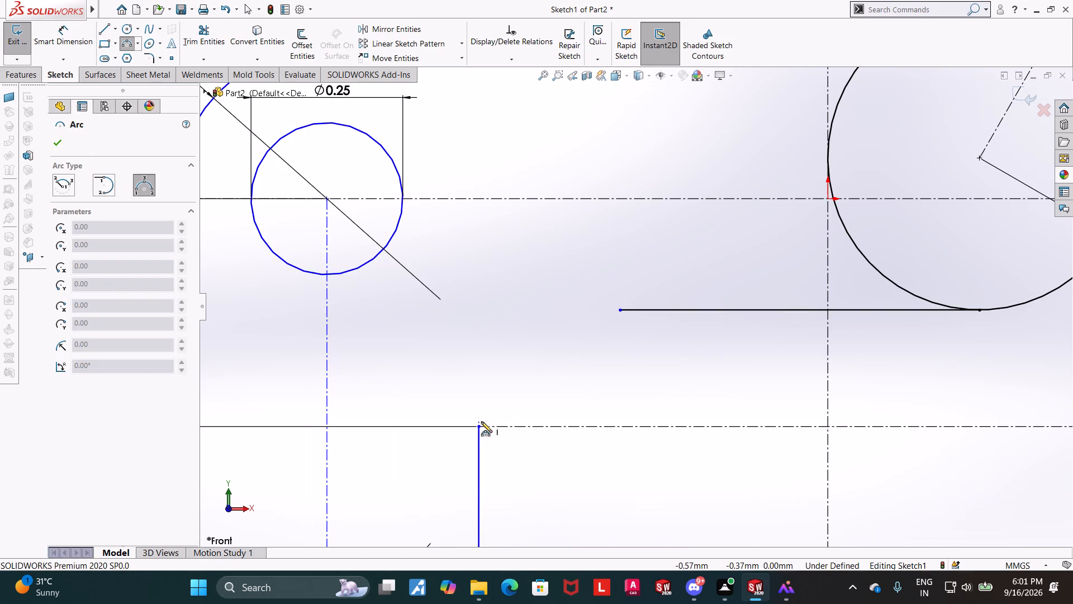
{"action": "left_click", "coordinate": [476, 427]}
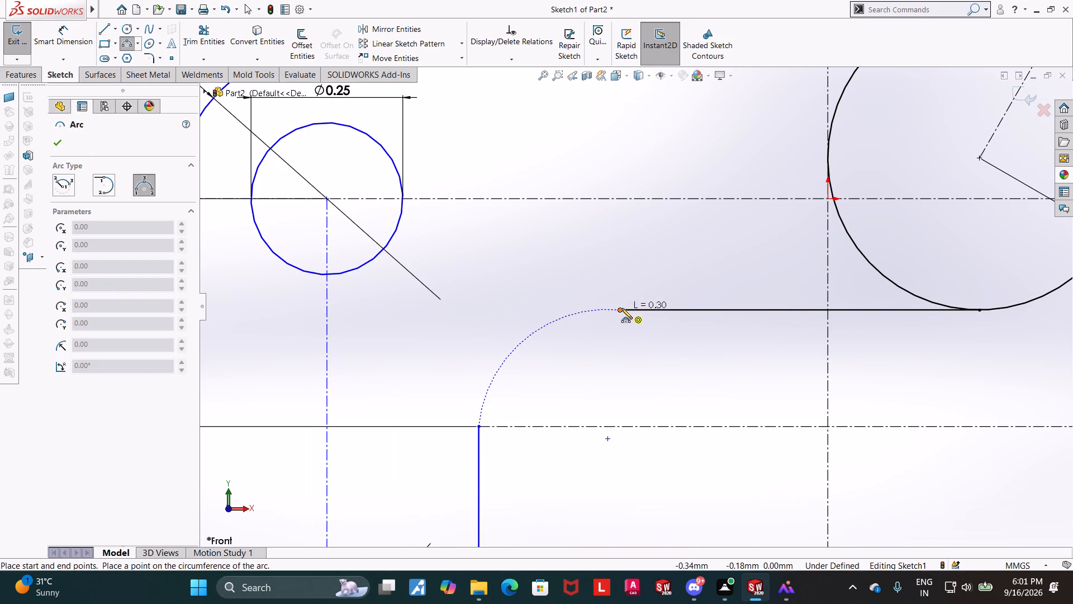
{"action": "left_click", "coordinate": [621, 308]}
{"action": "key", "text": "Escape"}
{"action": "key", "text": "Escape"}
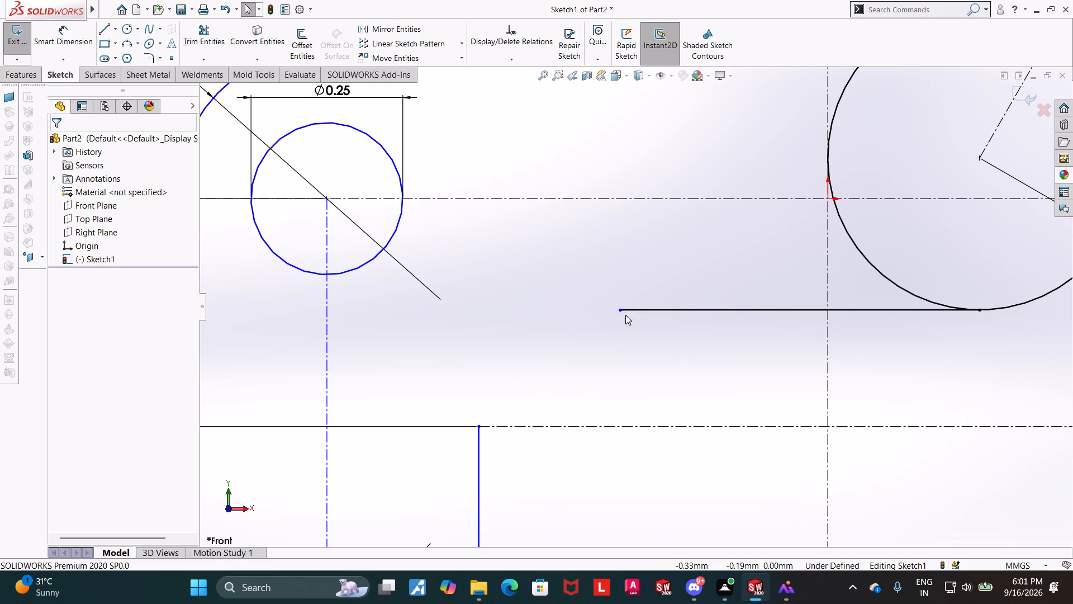
Lengthen the horizontal line by moving its free left endpoint to about X -0.38 mm.
{"action": "left_click_drag", "start_coordinate": [621, 311], "coordinate": [594, 307]}
{"action": "key", "text": "Escape"}
{"action": "key", "text": "Escape"}
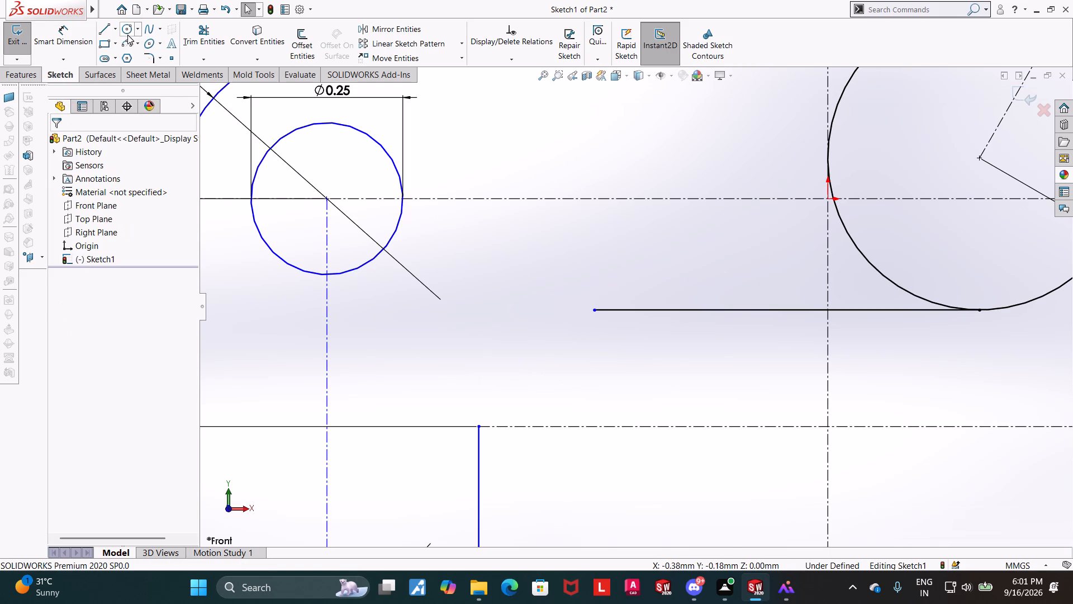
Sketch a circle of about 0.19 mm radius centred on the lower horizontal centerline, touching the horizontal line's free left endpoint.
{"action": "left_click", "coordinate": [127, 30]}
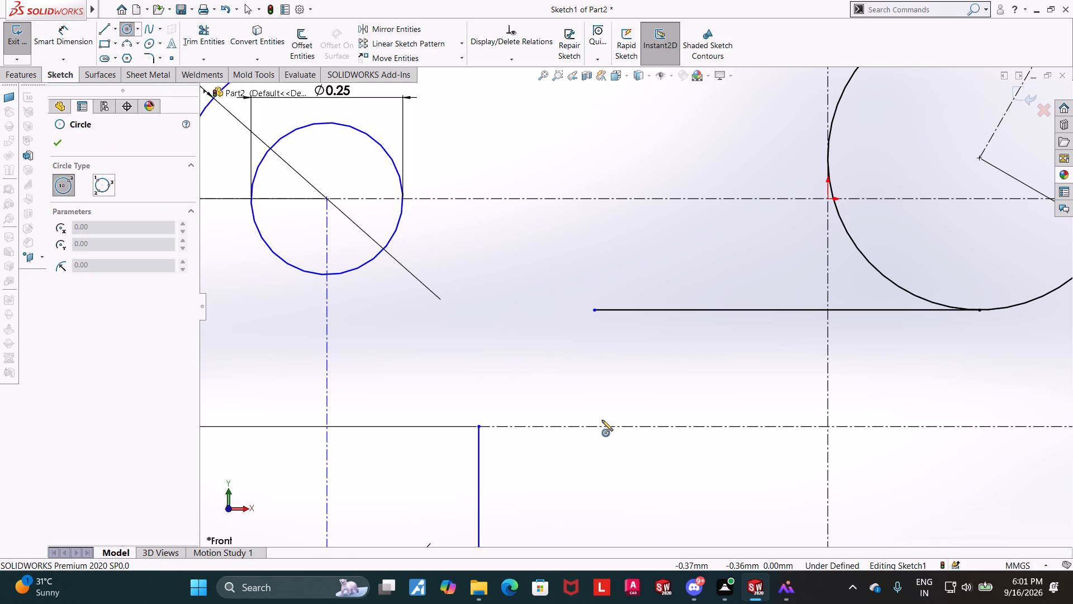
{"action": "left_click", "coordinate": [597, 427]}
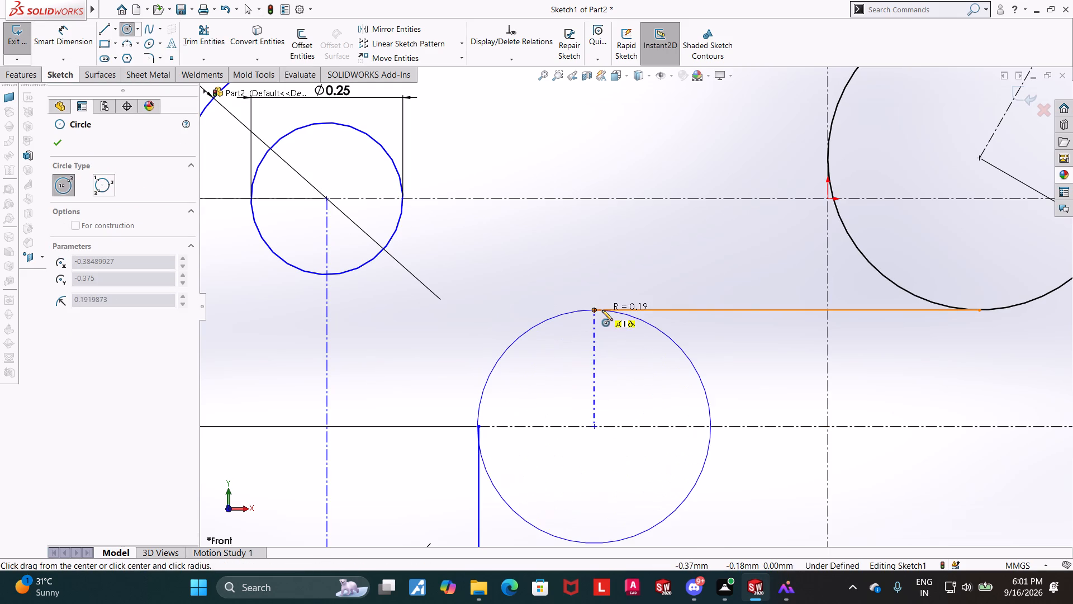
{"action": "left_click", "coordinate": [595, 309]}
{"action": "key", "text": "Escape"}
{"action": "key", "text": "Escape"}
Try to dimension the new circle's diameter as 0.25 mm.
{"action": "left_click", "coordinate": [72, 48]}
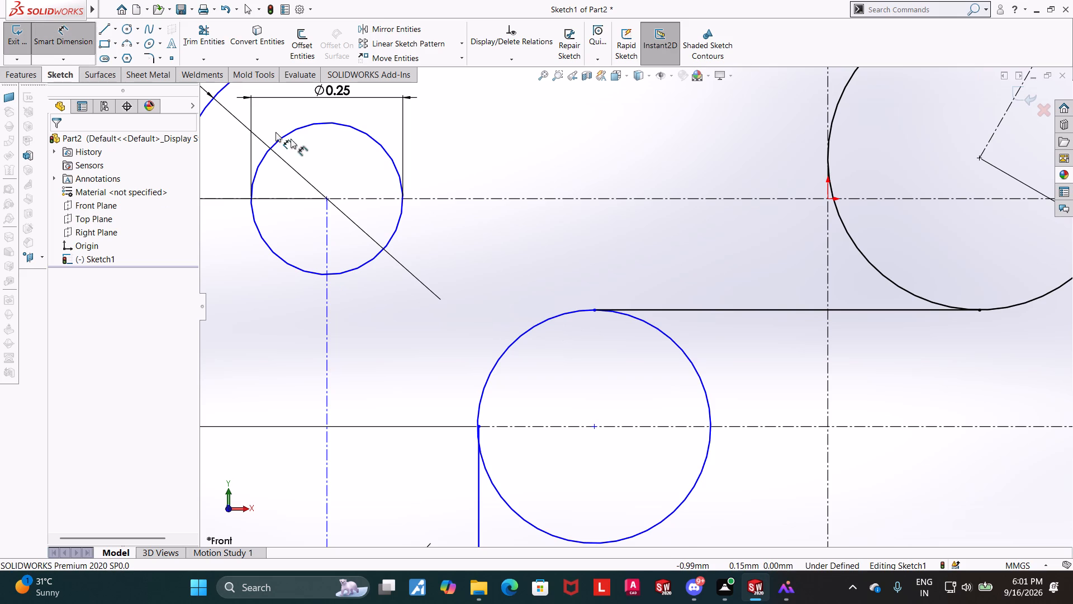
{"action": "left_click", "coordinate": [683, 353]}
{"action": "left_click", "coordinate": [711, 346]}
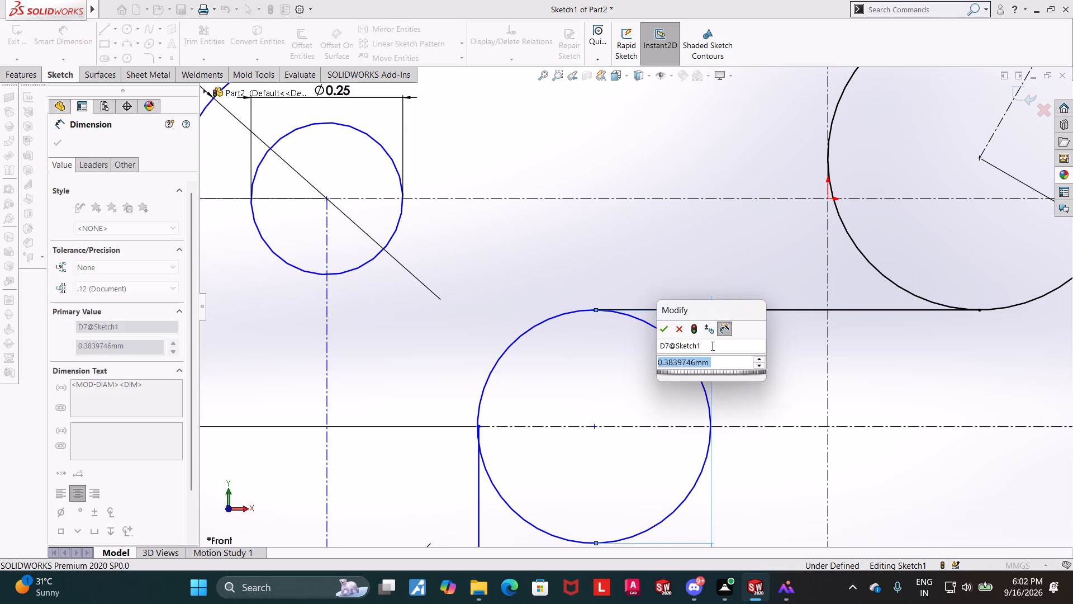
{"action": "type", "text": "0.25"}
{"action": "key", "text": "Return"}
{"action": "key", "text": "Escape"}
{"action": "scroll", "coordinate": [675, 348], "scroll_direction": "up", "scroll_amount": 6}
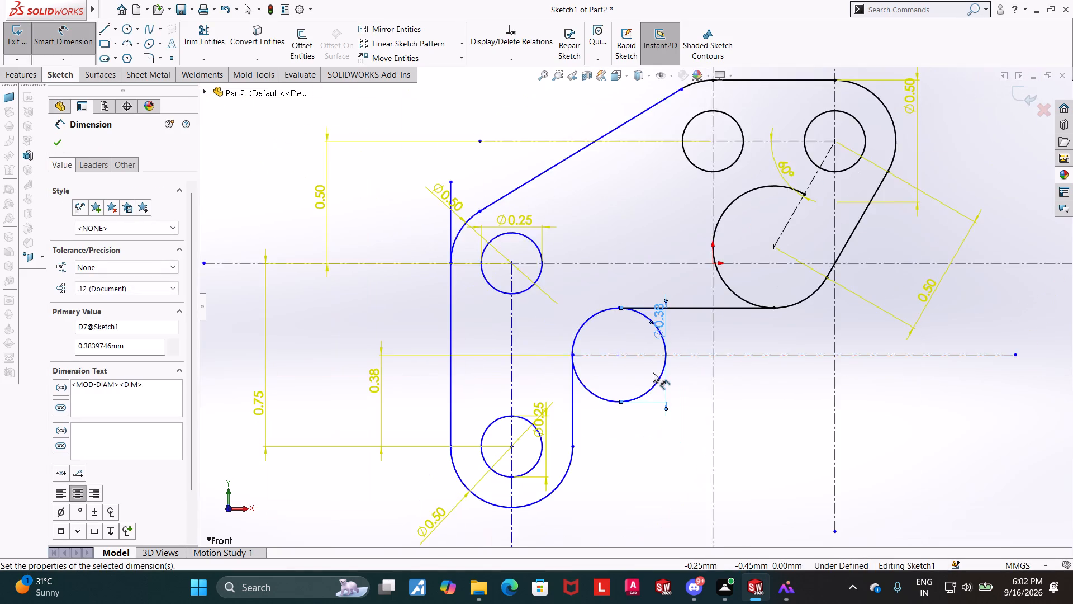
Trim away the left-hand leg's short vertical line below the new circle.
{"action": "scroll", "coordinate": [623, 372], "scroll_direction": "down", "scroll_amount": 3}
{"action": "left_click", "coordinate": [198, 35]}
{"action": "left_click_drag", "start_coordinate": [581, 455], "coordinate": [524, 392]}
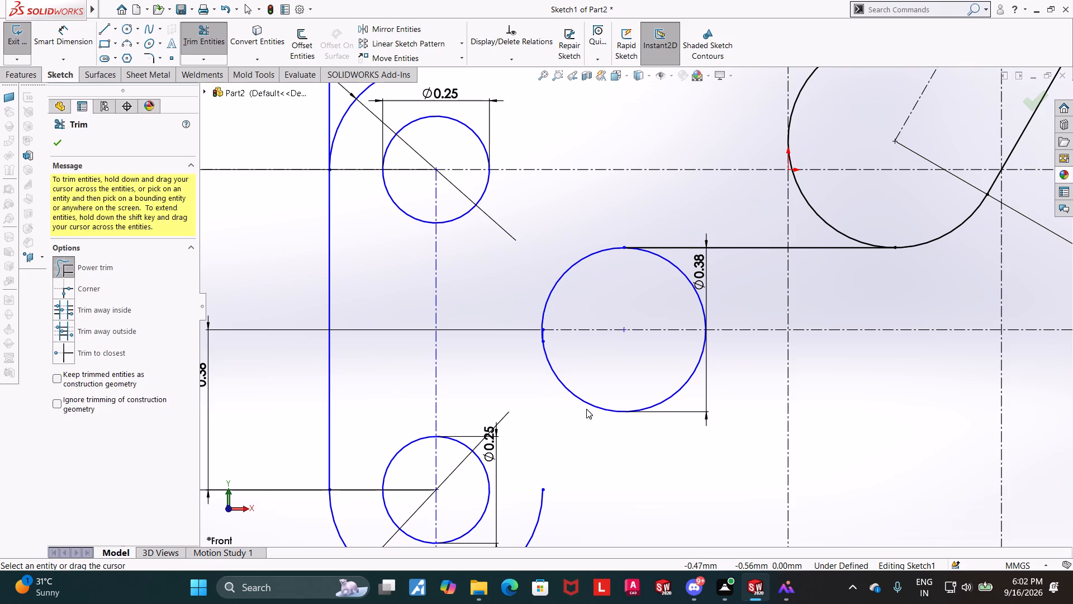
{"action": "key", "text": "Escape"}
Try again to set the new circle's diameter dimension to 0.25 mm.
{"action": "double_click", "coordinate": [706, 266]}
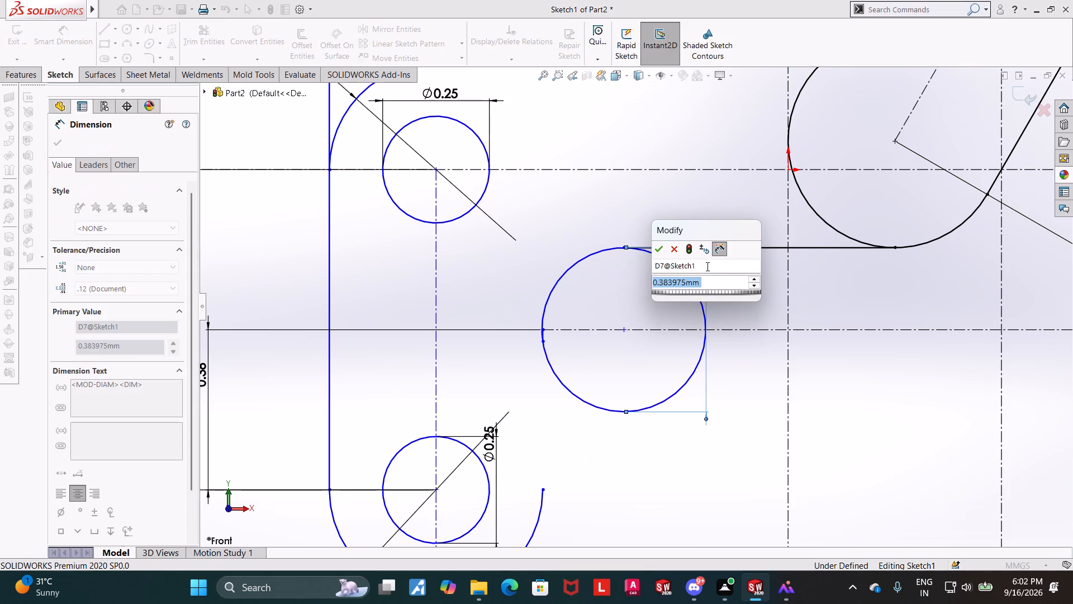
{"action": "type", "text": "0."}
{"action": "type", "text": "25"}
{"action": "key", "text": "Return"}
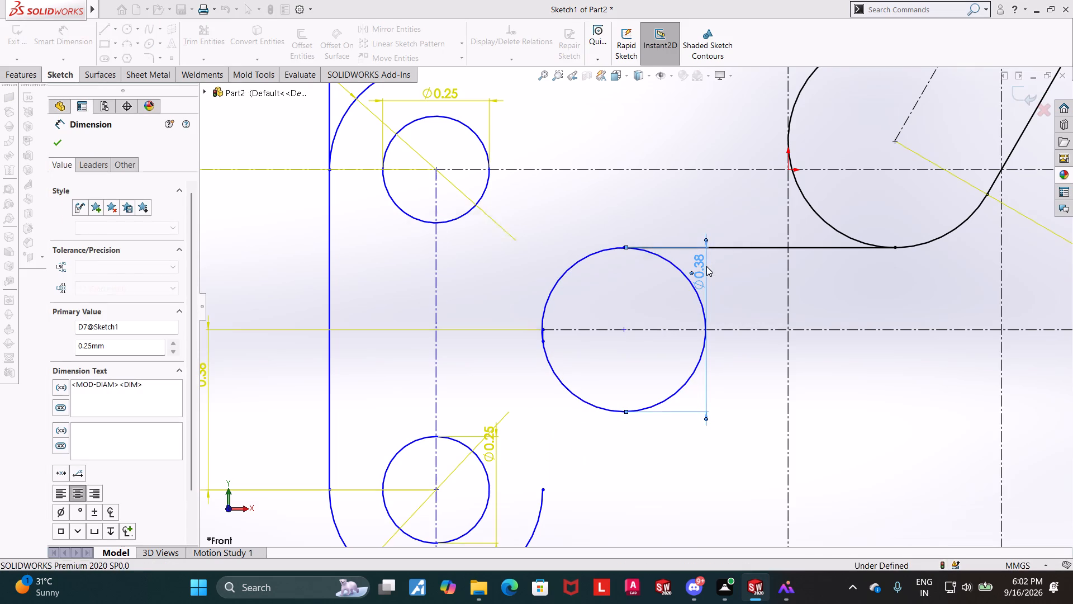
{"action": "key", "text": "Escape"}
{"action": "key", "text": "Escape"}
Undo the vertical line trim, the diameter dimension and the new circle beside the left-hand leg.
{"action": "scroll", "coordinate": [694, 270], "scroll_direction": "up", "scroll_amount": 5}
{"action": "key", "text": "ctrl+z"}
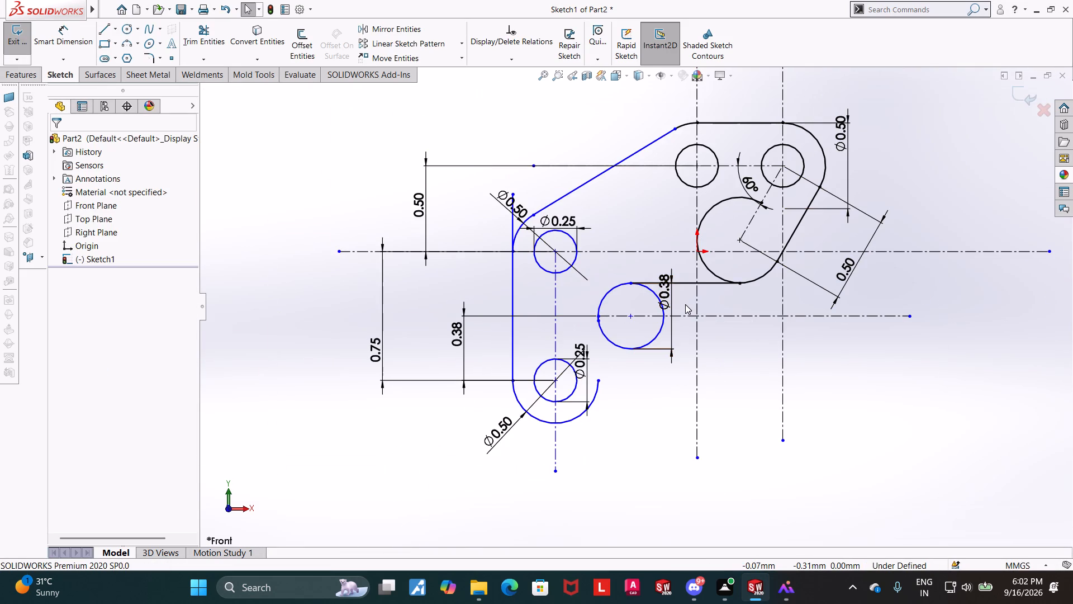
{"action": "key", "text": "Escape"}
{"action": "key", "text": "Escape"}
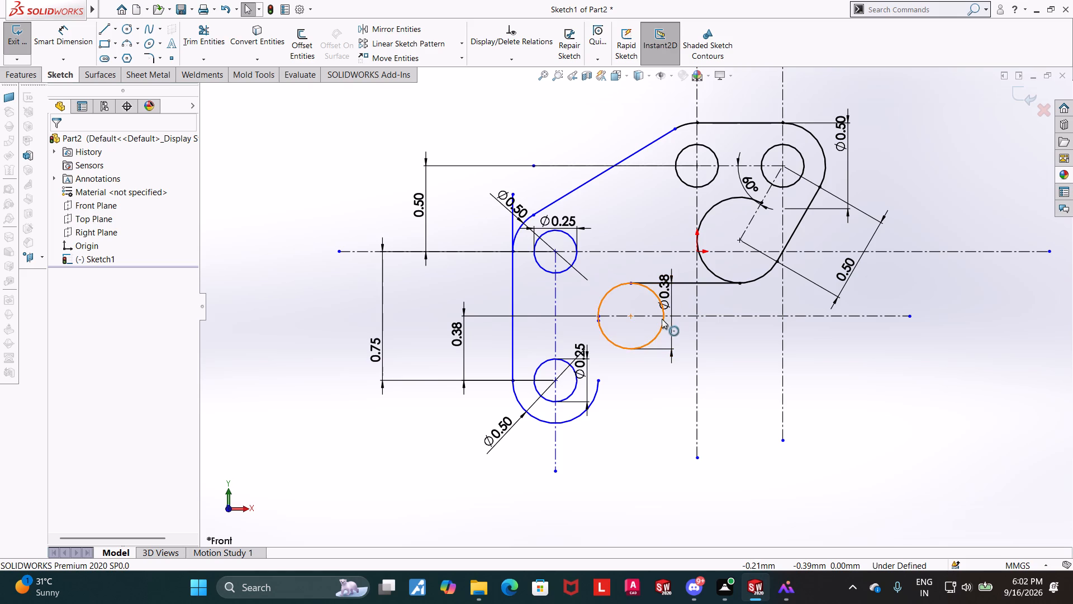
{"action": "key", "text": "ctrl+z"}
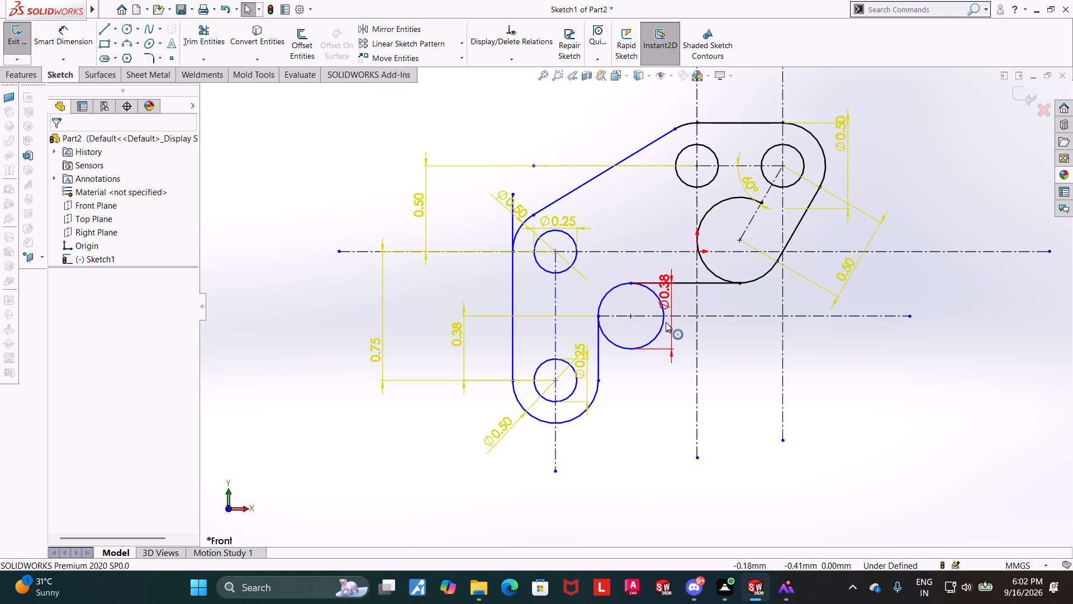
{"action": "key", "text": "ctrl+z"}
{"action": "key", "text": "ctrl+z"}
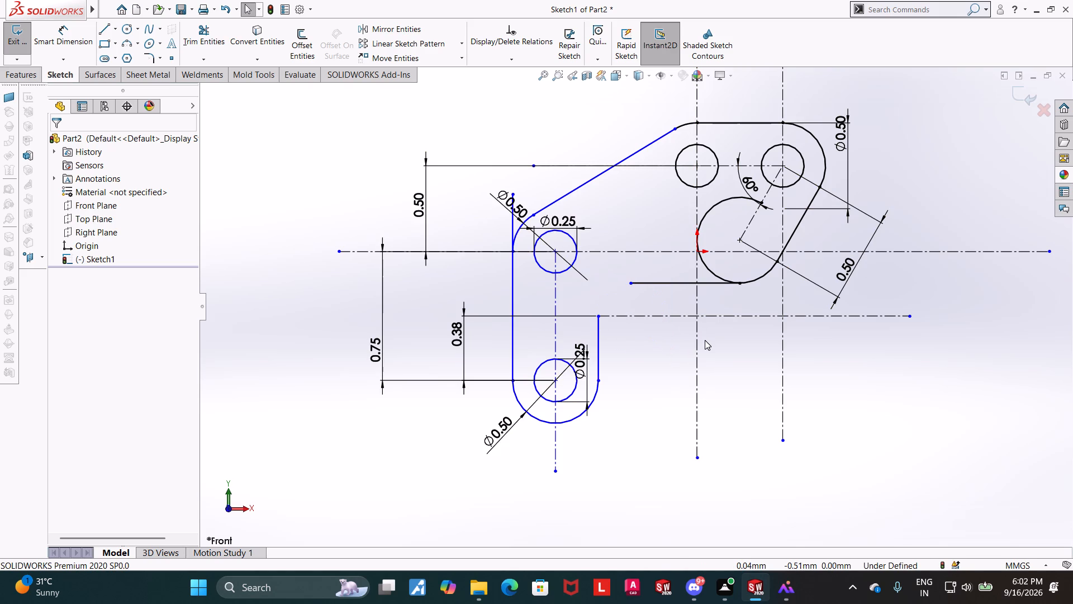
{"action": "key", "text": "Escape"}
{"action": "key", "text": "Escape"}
Dimension the horizontal distance between the left-hand leg's upper hole centre and the upper hole above the origin as 0.5 mm.
{"action": "scroll", "coordinate": [705, 341], "scroll_direction": "up", "scroll_amount": 2}
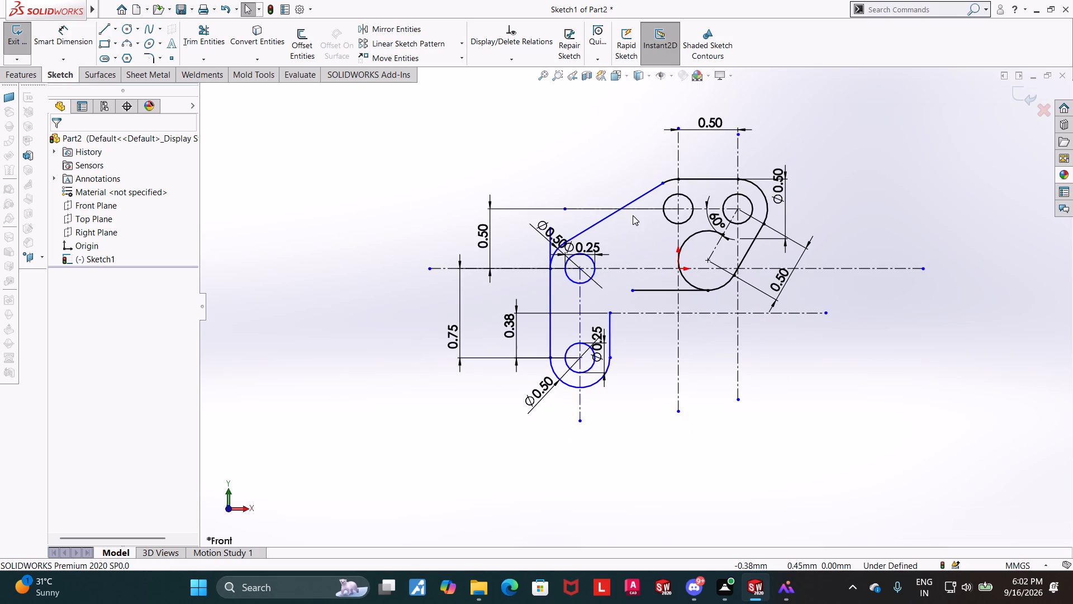
{"action": "scroll", "coordinate": [633, 215], "scroll_direction": "down", "scroll_amount": 1}
{"action": "left_click", "coordinate": [70, 36]}
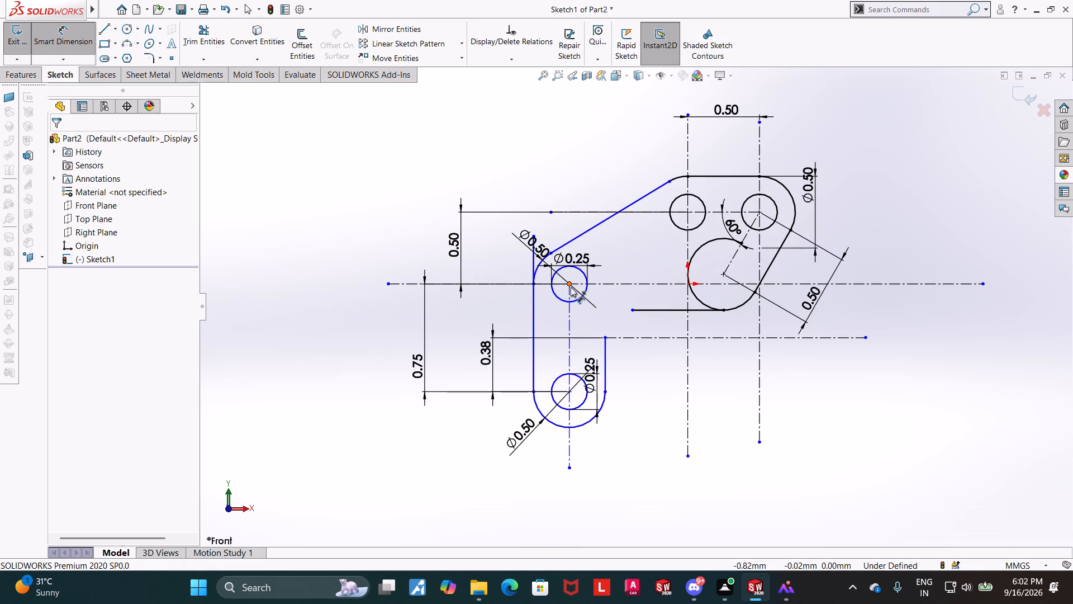
{"action": "left_click", "coordinate": [569, 281]}
{"action": "left_click", "coordinate": [688, 213]}
{"action": "left_click", "coordinate": [624, 140]}
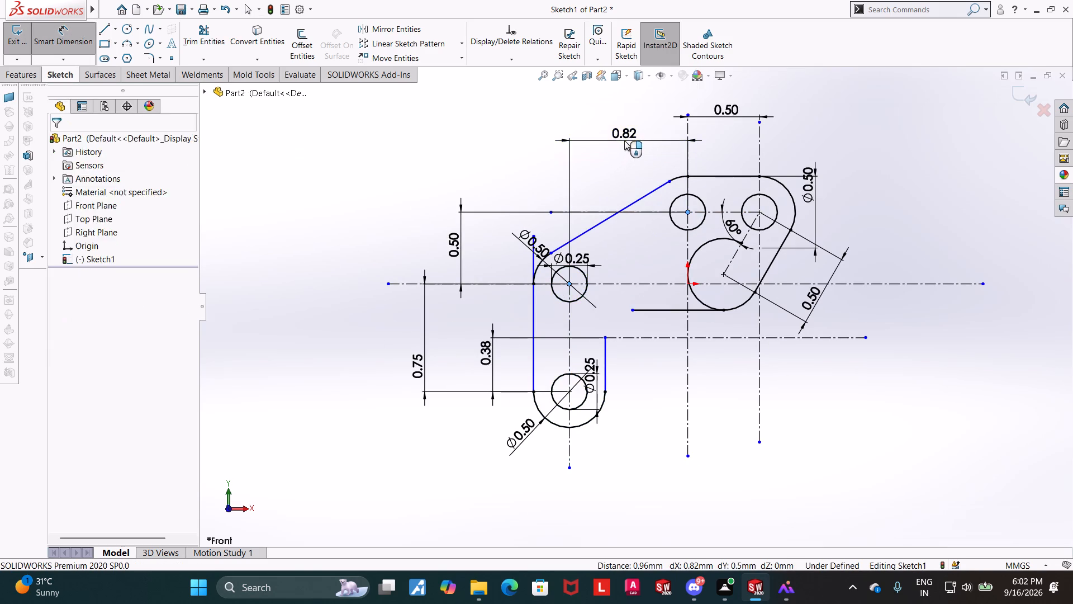
{"action": "type", "text": "0.5"}
{"action": "key", "text": "Return"}
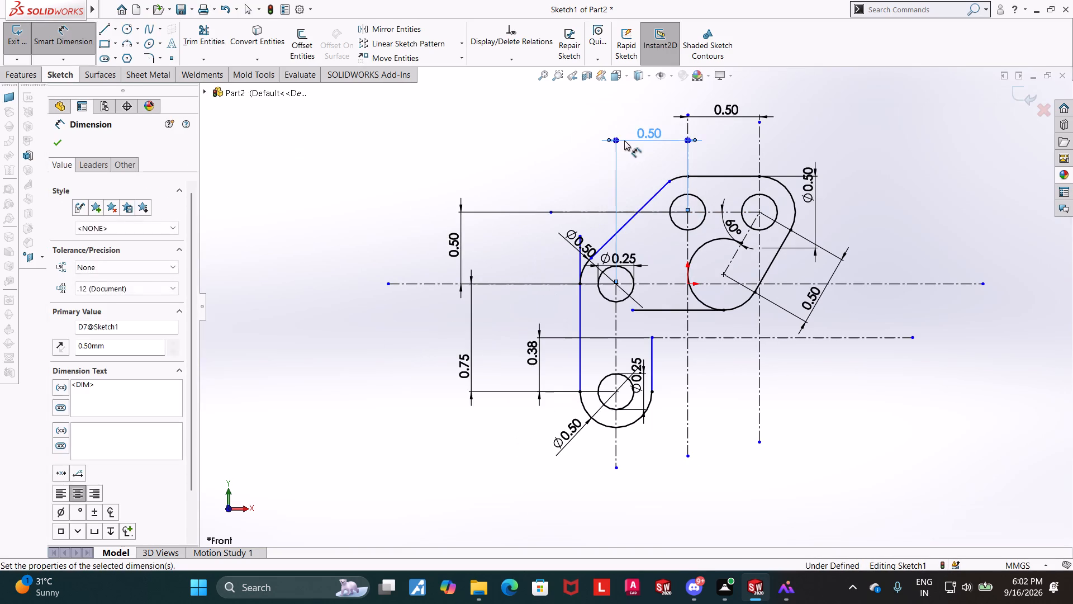
{"action": "key", "text": "Escape"}
{"action": "key", "text": "Escape"}
Trim away the inner part of the large circle near the origin, keeping only its lower-right arc between the horizontal and slanted lines.
{"action": "scroll", "coordinate": [690, 337], "scroll_direction": "down", "scroll_amount": 2}
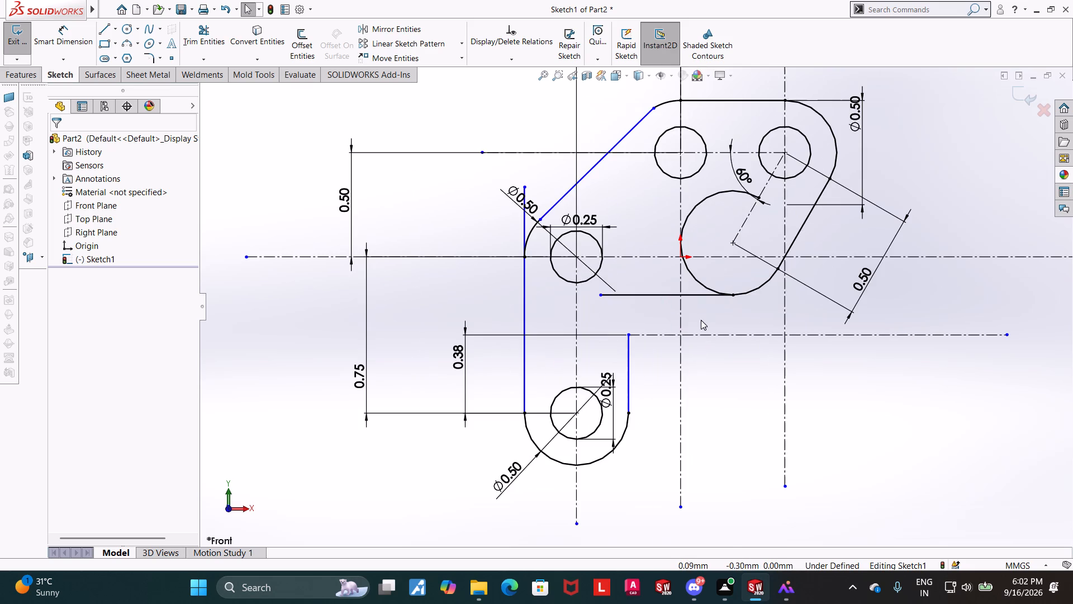
{"action": "scroll", "coordinate": [753, 287], "scroll_direction": "down", "scroll_amount": 1}
{"action": "left_click", "coordinate": [213, 36]}
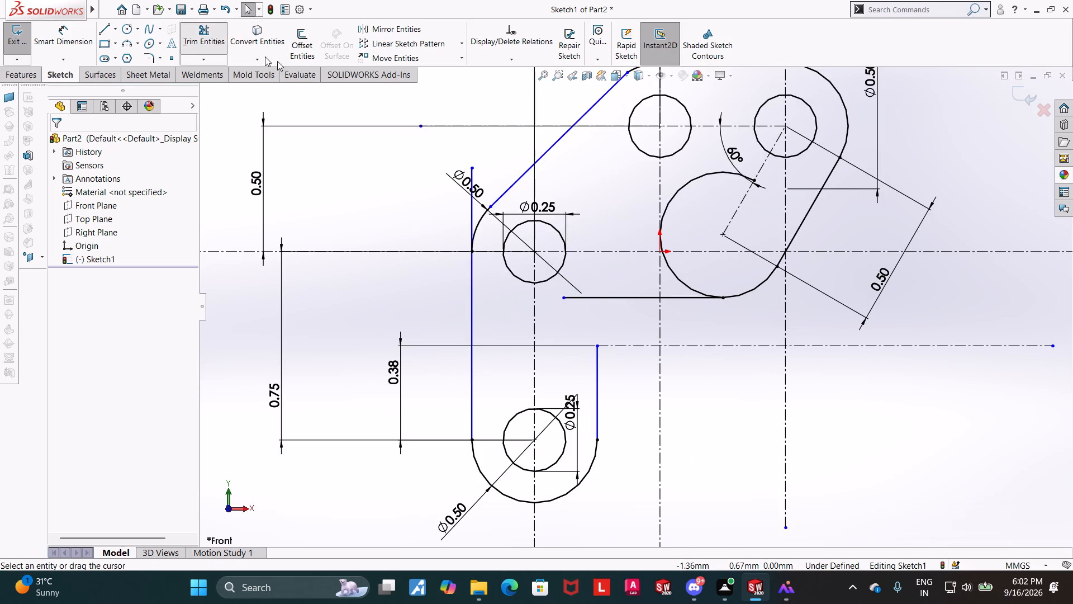
{"action": "left_click_drag", "start_coordinate": [692, 204], "coordinate": [682, 189]}
{"action": "left_click_drag", "start_coordinate": [709, 210], "coordinate": [696, 178]}
{"action": "left_click_drag", "start_coordinate": [694, 267], "coordinate": [675, 279]}
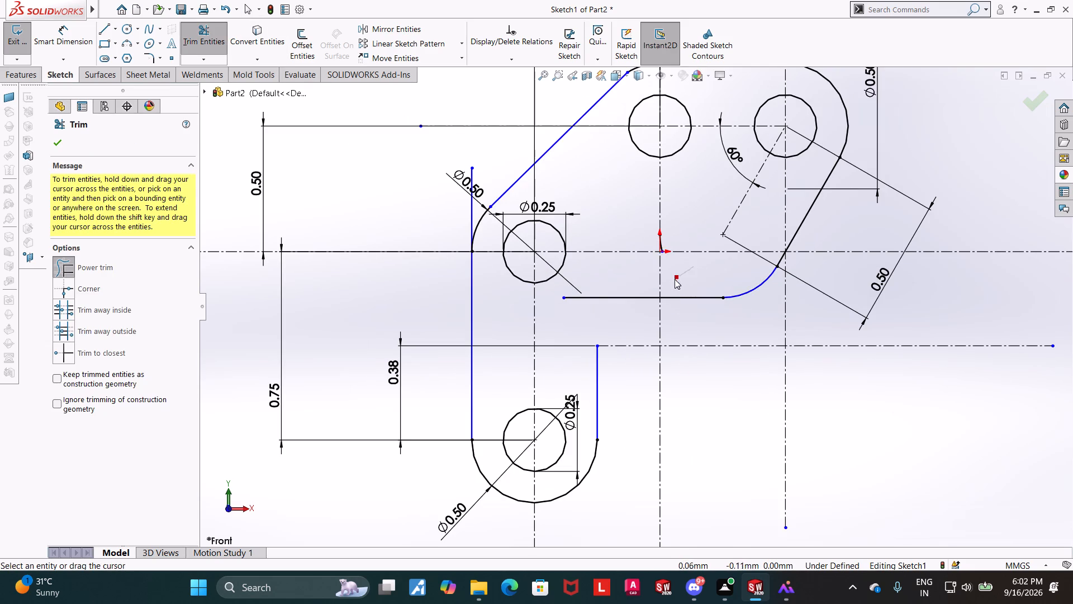
{"action": "left_click_drag", "start_coordinate": [675, 279], "coordinate": [670, 283]}
{"action": "scroll", "coordinate": [685, 251], "scroll_direction": "down", "scroll_amount": 10}
{"action": "left_click_drag", "start_coordinate": [602, 298], "coordinate": [631, 268]}
{"action": "scroll", "coordinate": [639, 279], "scroll_direction": "up", "scroll_amount": 7}
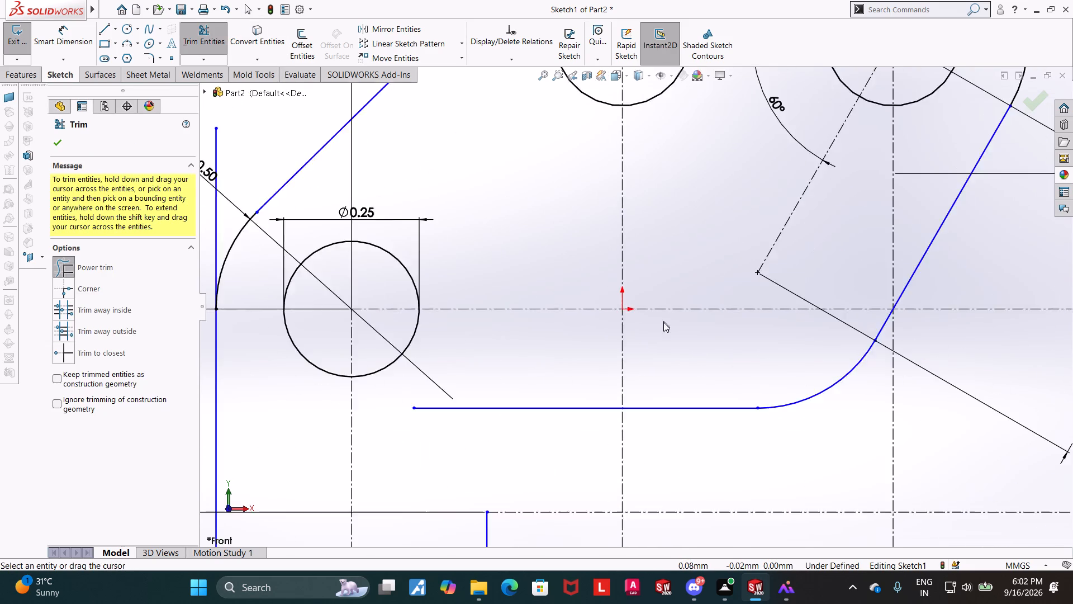
{"action": "scroll", "coordinate": [663, 322], "scroll_direction": "up", "scroll_amount": 6}
{"action": "key", "text": "Escape"}
{"action": "key", "text": "Escape"}
{"action": "key", "text": "Escape"}
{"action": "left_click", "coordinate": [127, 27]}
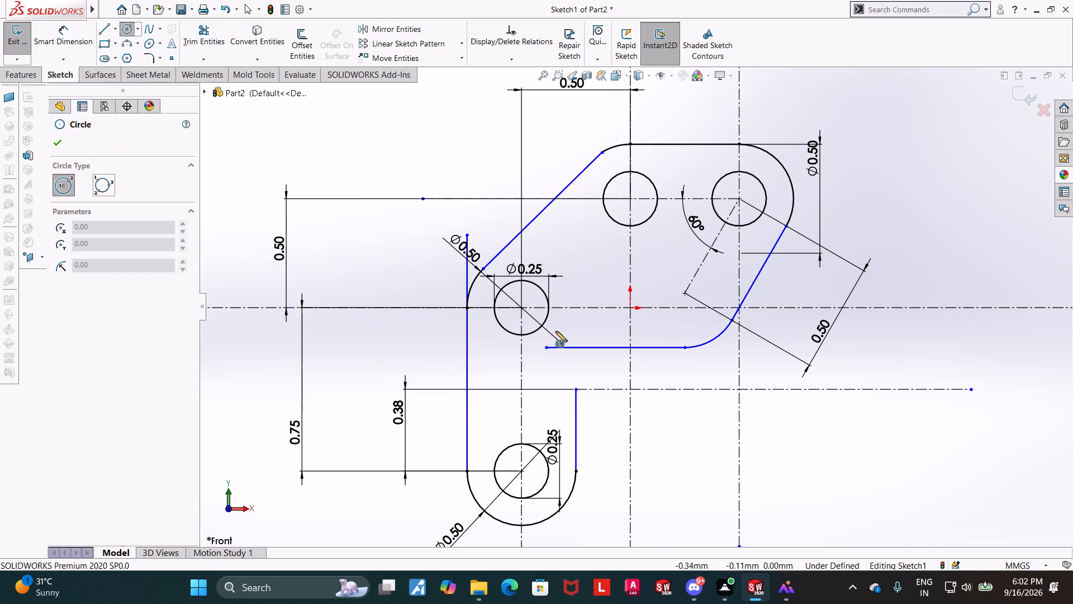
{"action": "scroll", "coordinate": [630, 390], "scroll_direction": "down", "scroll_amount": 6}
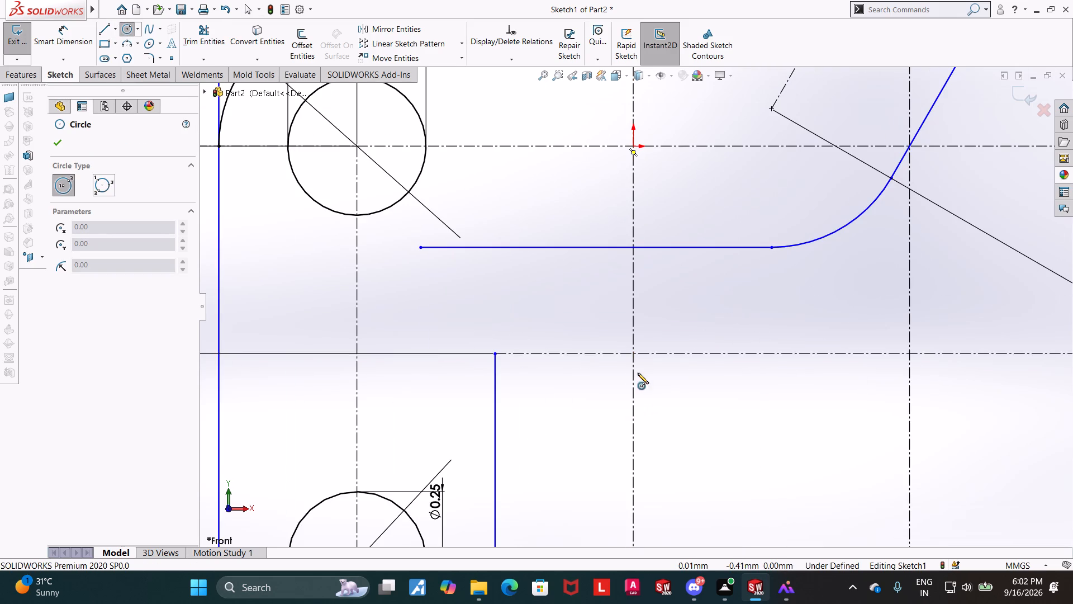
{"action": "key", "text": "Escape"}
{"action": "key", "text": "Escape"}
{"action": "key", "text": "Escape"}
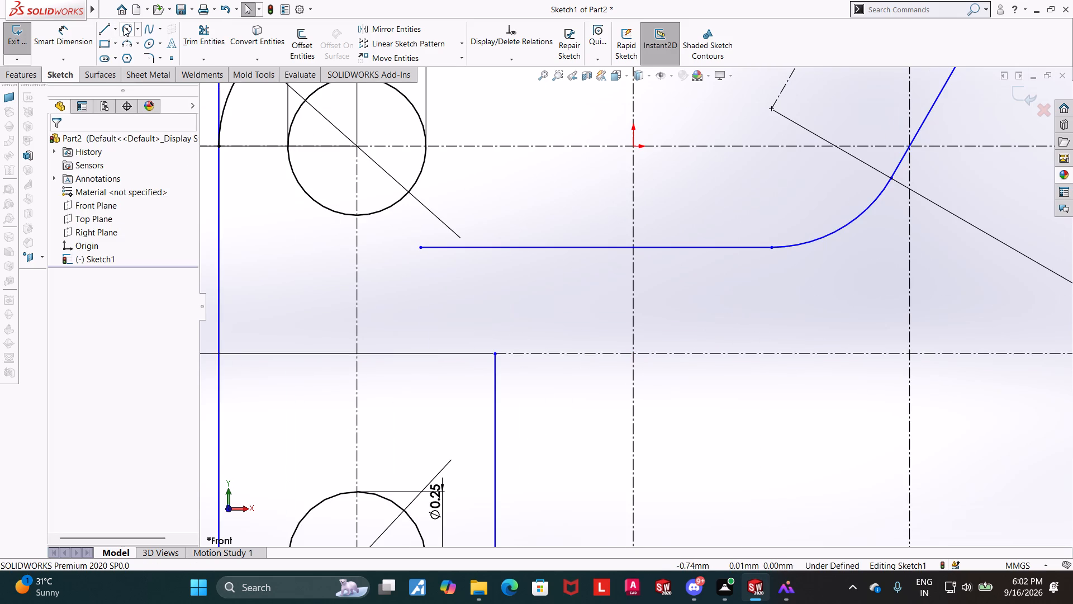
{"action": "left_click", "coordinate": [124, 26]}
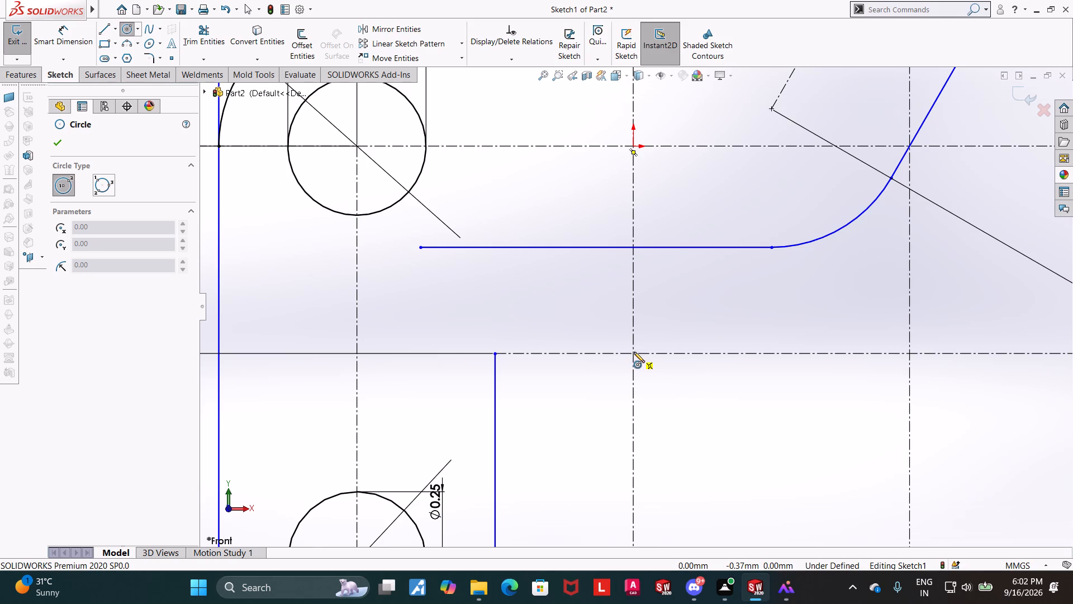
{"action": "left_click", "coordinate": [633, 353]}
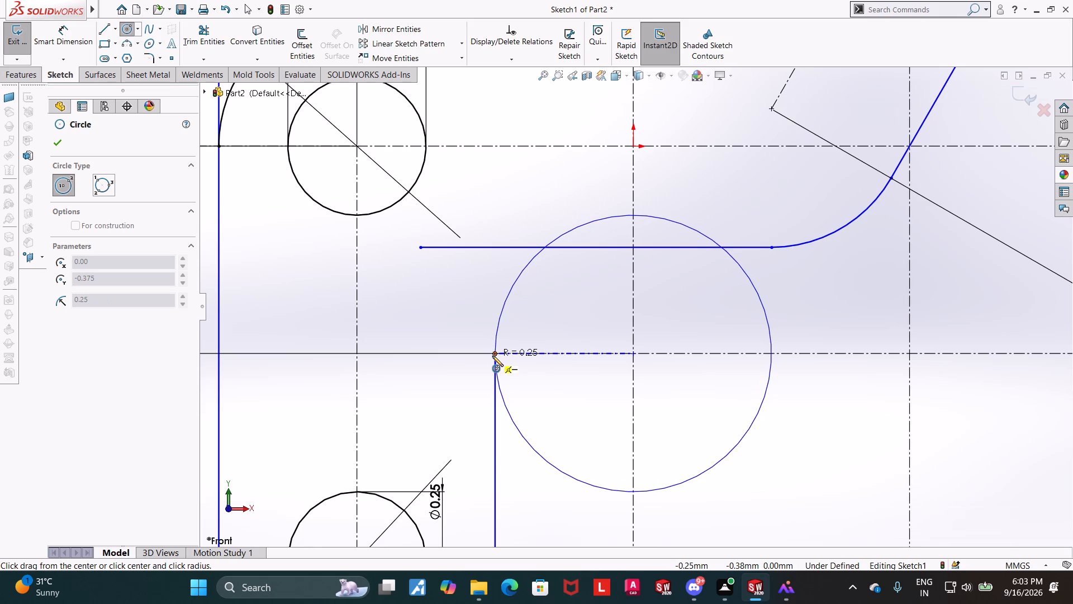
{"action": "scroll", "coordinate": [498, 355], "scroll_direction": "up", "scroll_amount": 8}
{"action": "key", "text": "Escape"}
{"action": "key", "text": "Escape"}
Trim away the left-hand leg's outer vertical line where it extends above the start of the 0.5 mm arc.
{"action": "scroll", "coordinate": [637, 332], "scroll_direction": "down", "scroll_amount": 2}
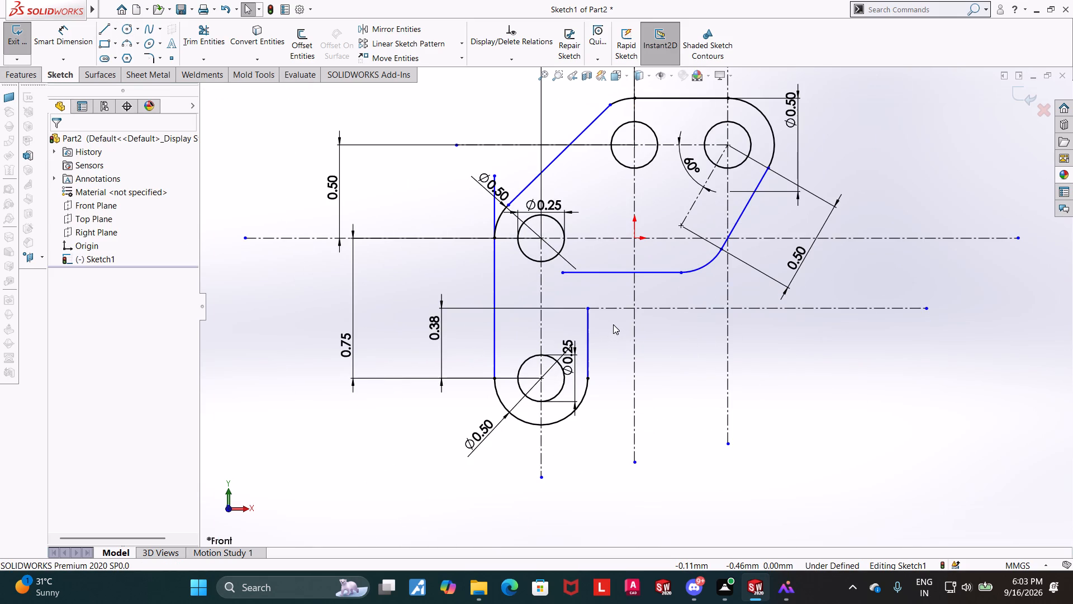
{"action": "scroll", "coordinate": [503, 210], "scroll_direction": "down", "scroll_amount": 6}
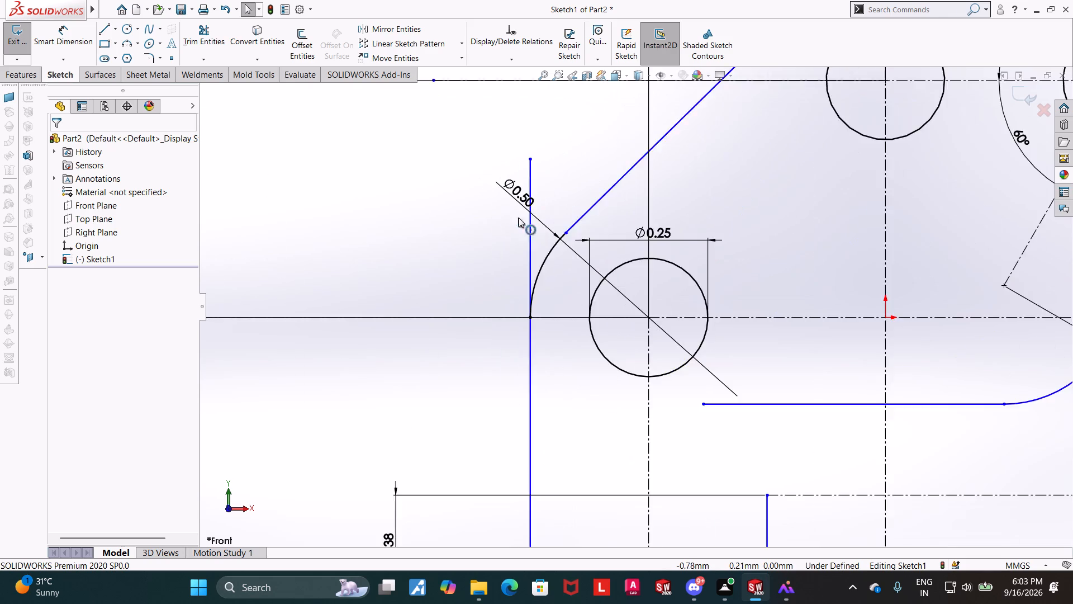
{"action": "scroll", "coordinate": [519, 218], "scroll_direction": "down", "scroll_amount": 4}
{"action": "left_click", "coordinate": [201, 40]}
{"action": "left_click_drag", "start_coordinate": [581, 164], "coordinate": [492, 210]}
{"action": "scroll", "coordinate": [526, 316], "scroll_direction": "up", "scroll_amount": 13}
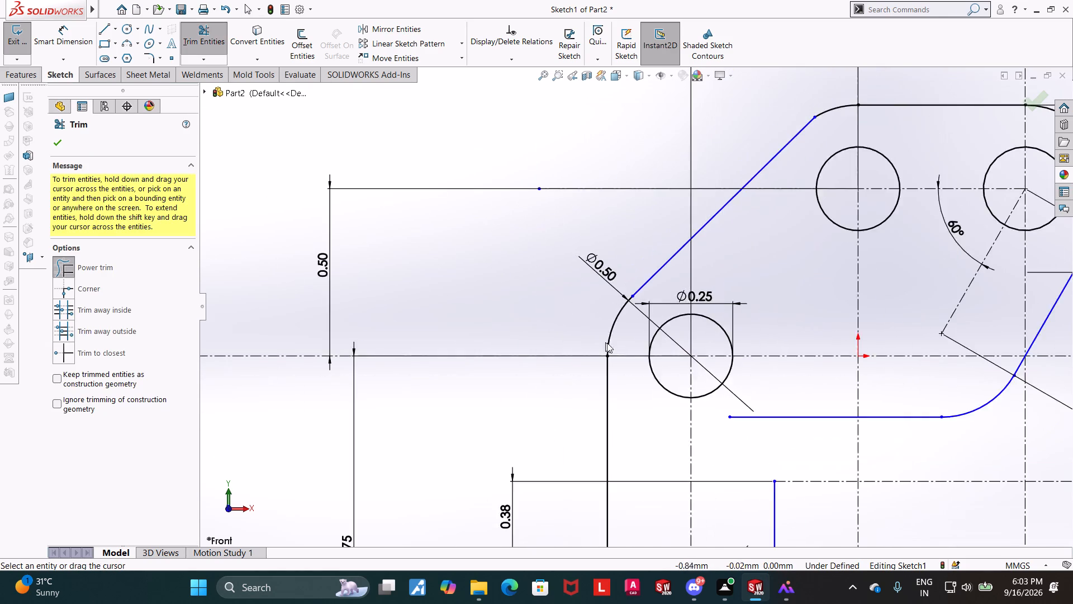
{"action": "scroll", "coordinate": [607, 343], "scroll_direction": "up", "scroll_amount": 3}
{"action": "key", "text": "Escape"}
{"action": "key", "text": "Escape"}
Shorten the lower horizontal line by moving its free left endpoint to about X -0.13 mm.
{"action": "scroll", "coordinate": [719, 349], "scroll_direction": "down", "scroll_amount": 3}
{"action": "scroll", "coordinate": [656, 344], "scroll_direction": "down", "scroll_amount": 1}
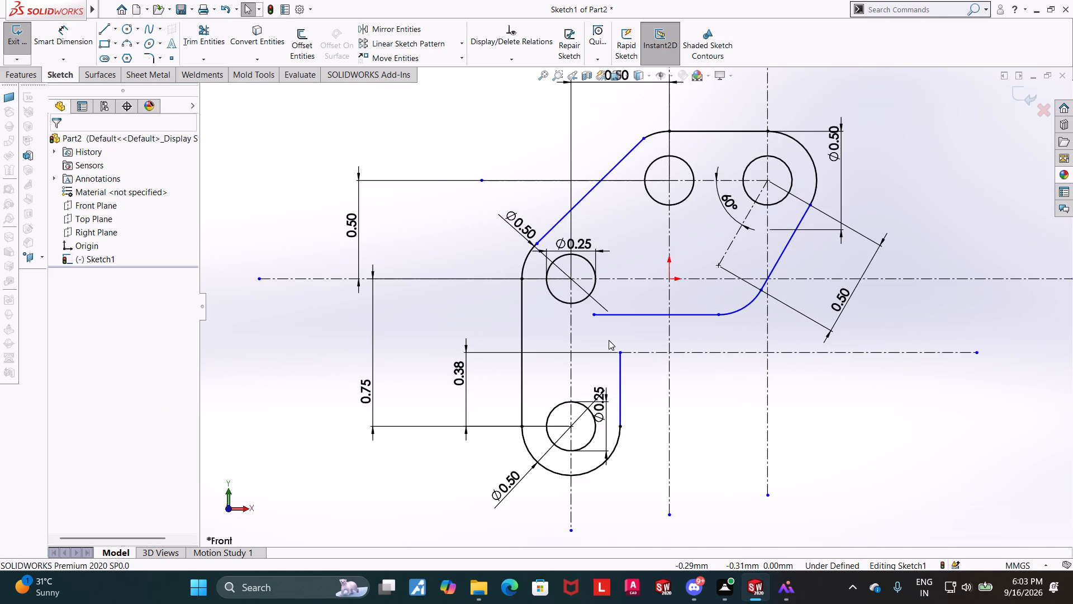
{"action": "scroll", "coordinate": [691, 339], "scroll_direction": "down", "scroll_amount": 1}
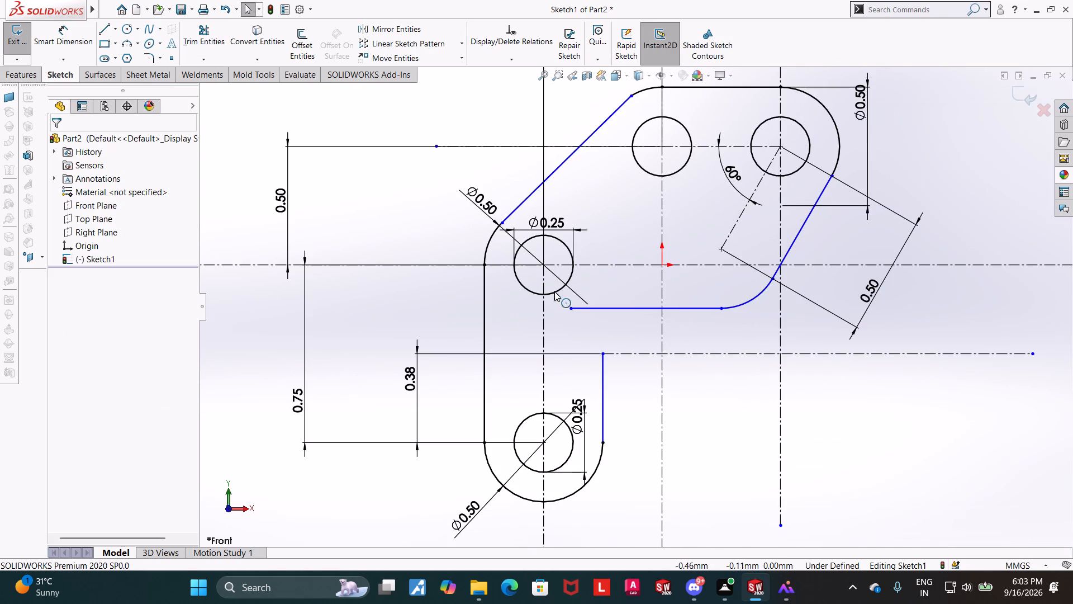
{"action": "left_click_drag", "start_coordinate": [569, 308], "coordinate": [633, 309]}
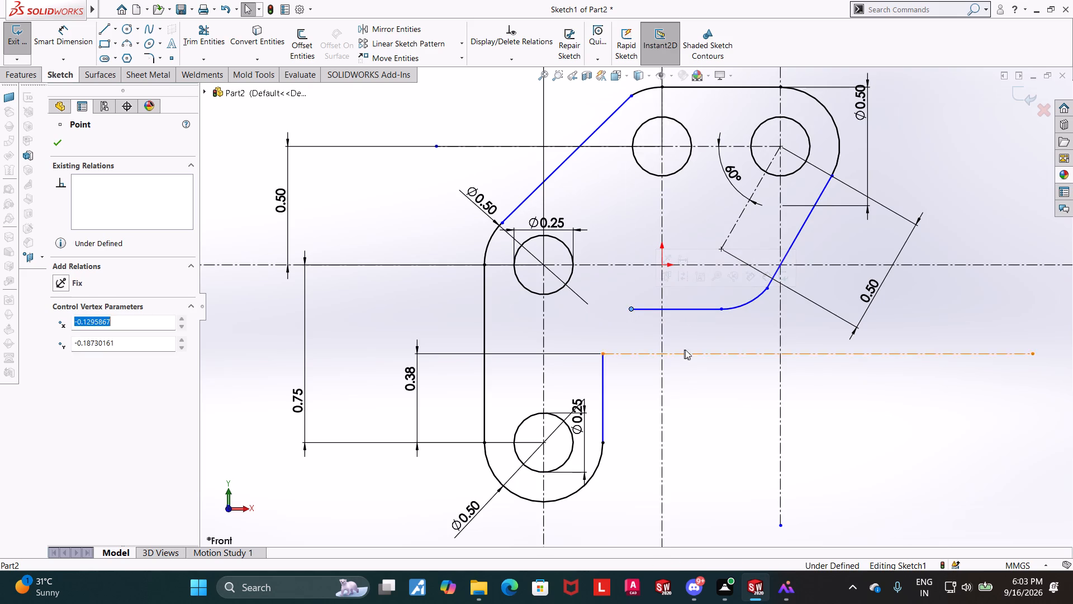
{"action": "left_click", "coordinate": [692, 348]}
{"action": "scroll", "coordinate": [715, 328], "scroll_direction": "down", "scroll_amount": 2}
{"action": "scroll", "coordinate": [710, 324], "scroll_direction": "up", "scroll_amount": 3}
{"action": "key", "text": "Escape"}
{"action": "key", "text": "Escape"}
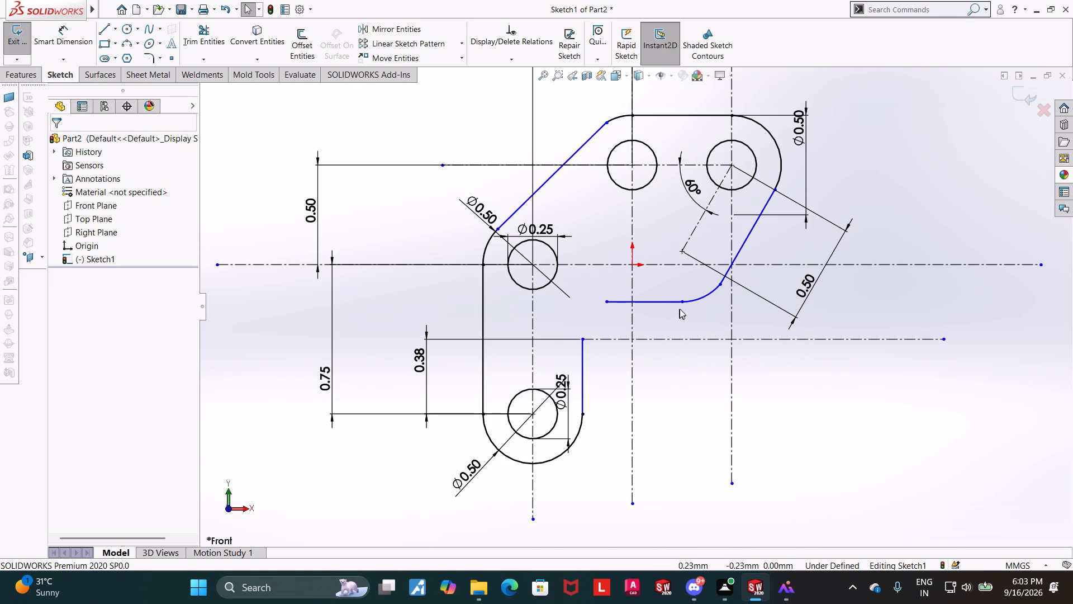
{"action": "left_click_drag", "start_coordinate": [683, 303], "coordinate": [693, 302]}
{"action": "left_click", "coordinate": [709, 319]}
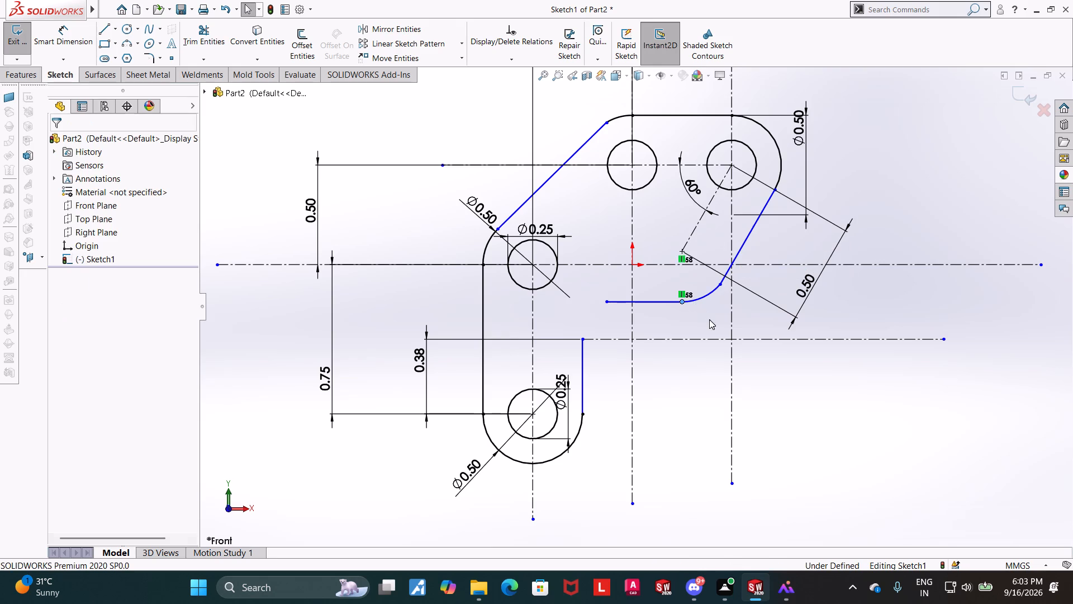
Draw a circle about 0.5 mm in diameter, centred on the vertical centreline about 0.43 mm below the origin.
{"action": "left_click", "coordinate": [125, 28]}
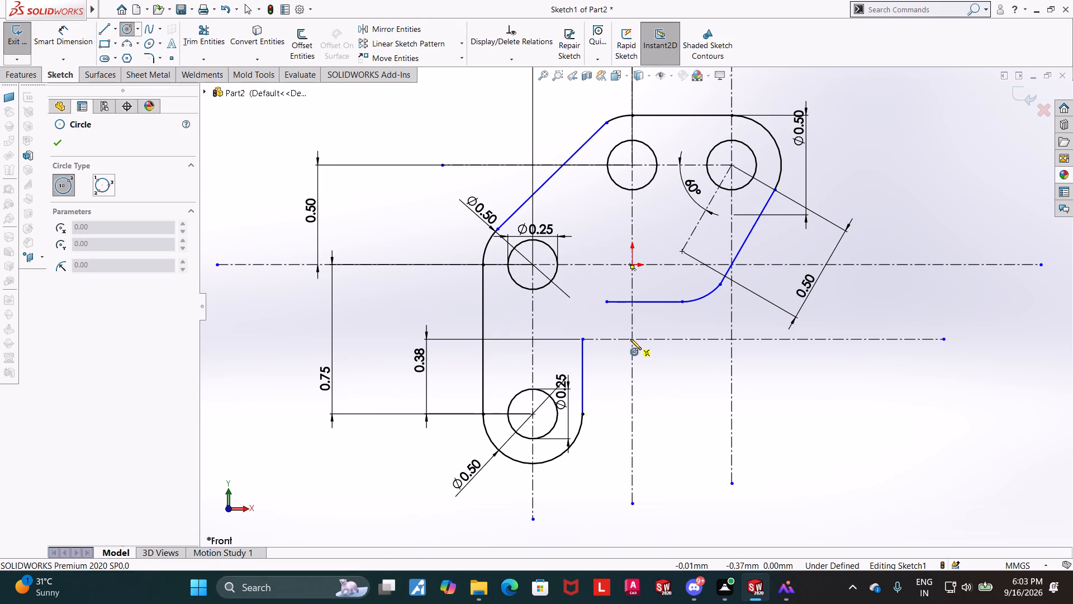
{"action": "scroll", "coordinate": [633, 336], "scroll_direction": "down", "scroll_amount": 5}
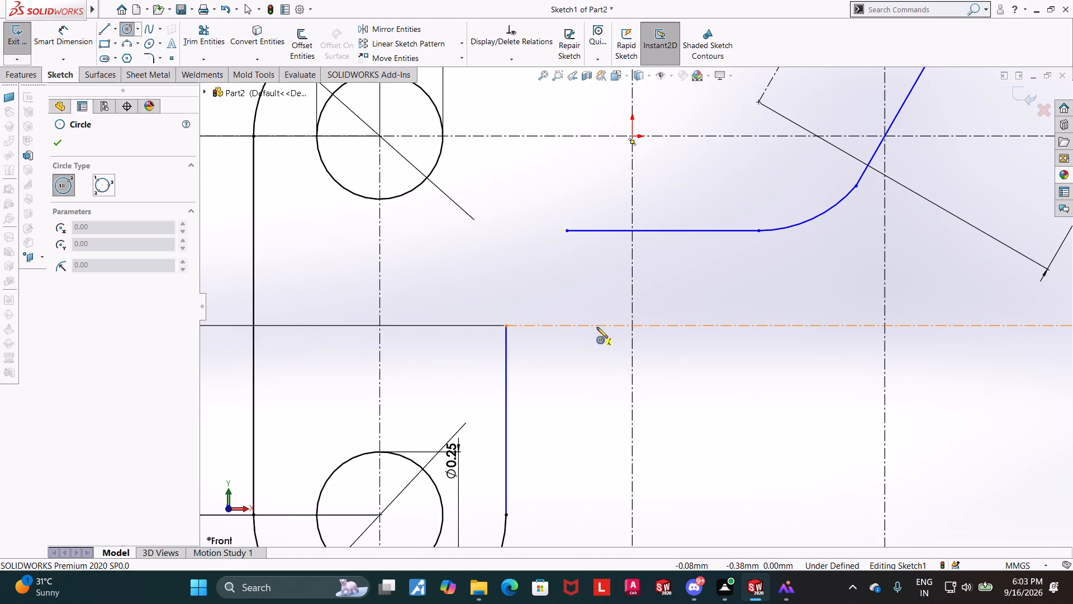
{"action": "left_click", "coordinate": [632, 354]}
{"action": "left_click", "coordinate": [505, 355]}
{"action": "key", "text": "Escape"}
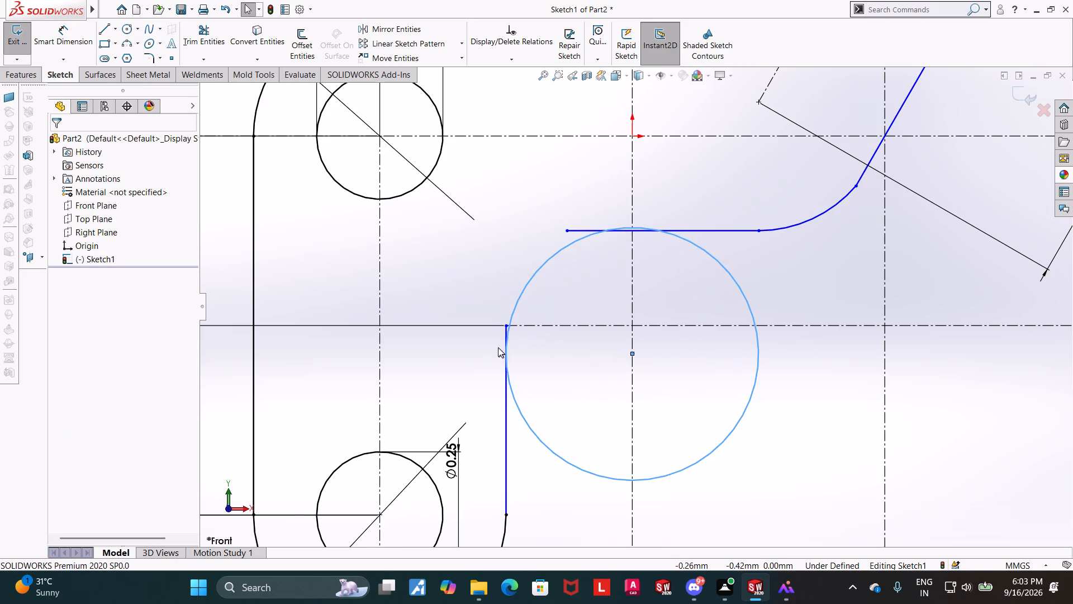
{"action": "key", "text": "Escape"}
Make the new circle tangent to the lower horizontal profile line and to the left-hand leg's inner vertical line.
{"action": "left_click", "coordinate": [72, 32]}
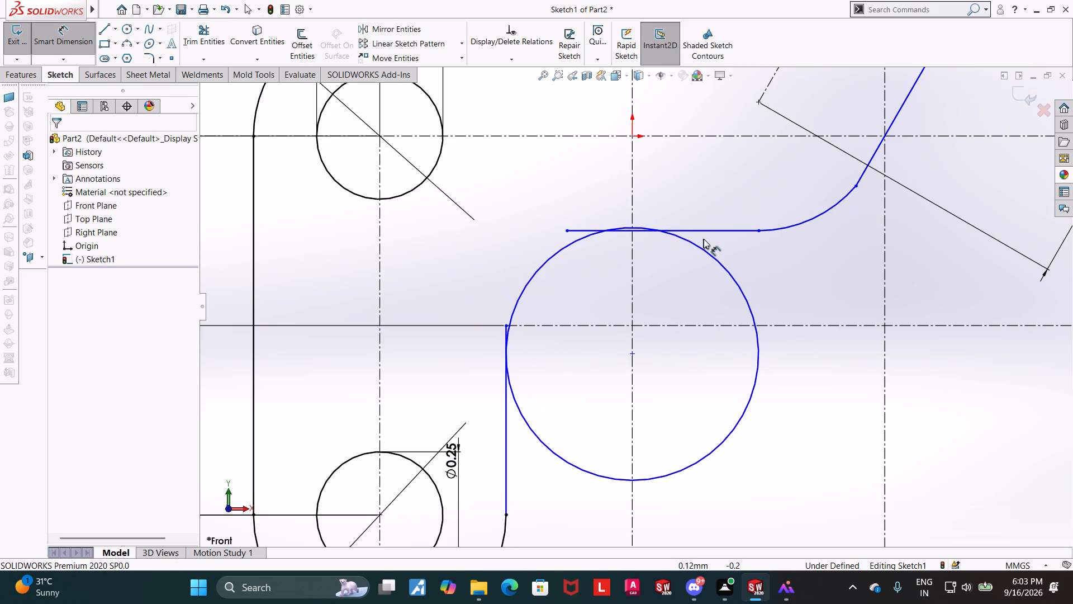
{"action": "key", "text": "Escape"}
{"action": "left_click", "coordinate": [700, 233]}
{"action": "left_click", "coordinate": [696, 246], "text": "ctrl"}
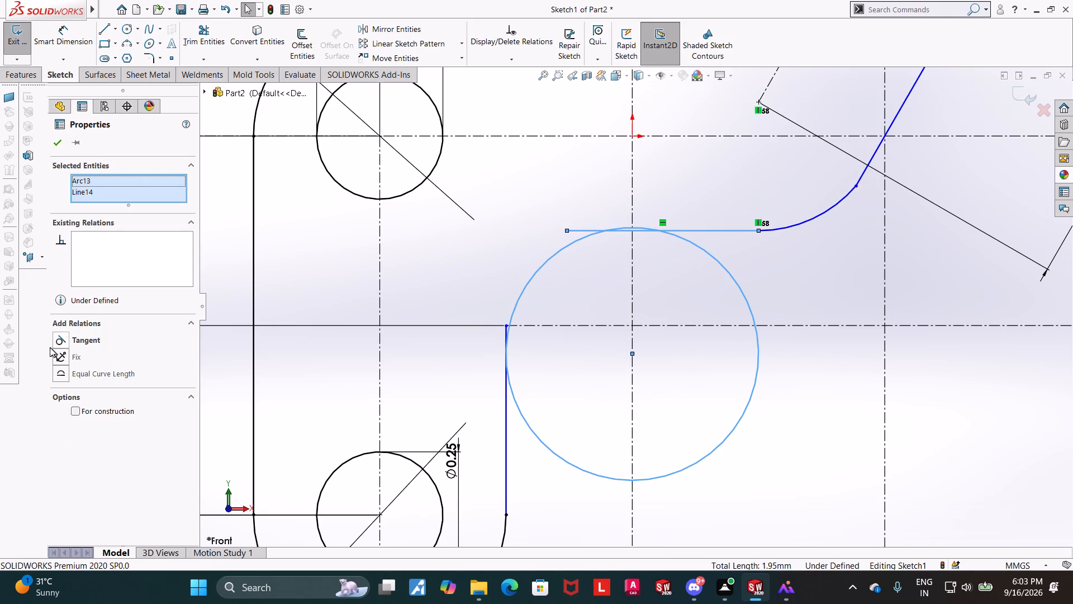
{"action": "left_click", "coordinate": [56, 339]}
{"action": "key", "text": "Escape"}
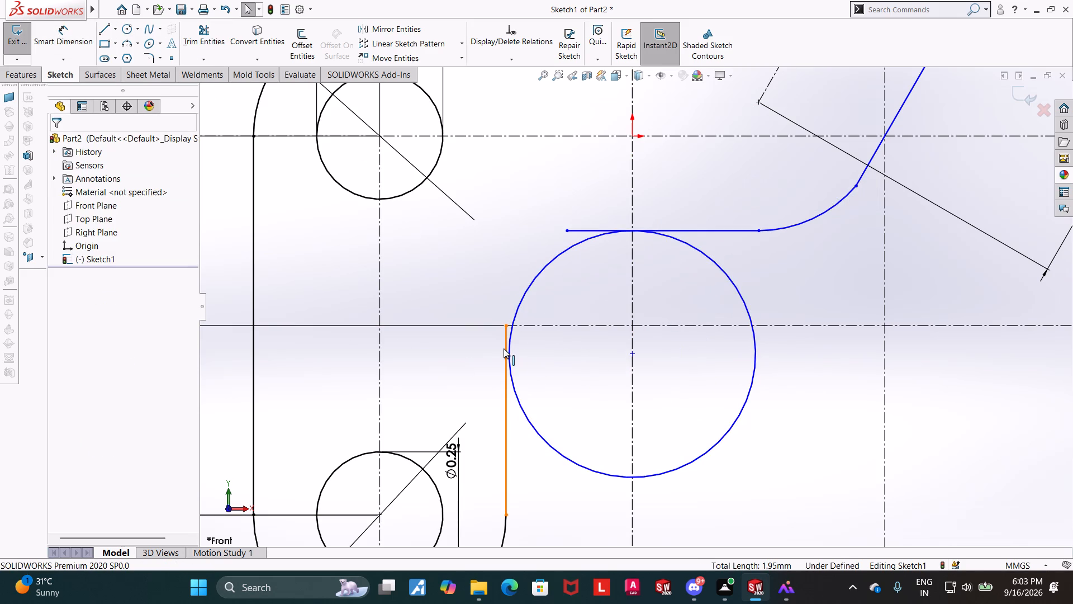
{"action": "left_click", "coordinate": [503, 348]}
{"action": "left_click", "coordinate": [512, 350], "text": "ctrl"}
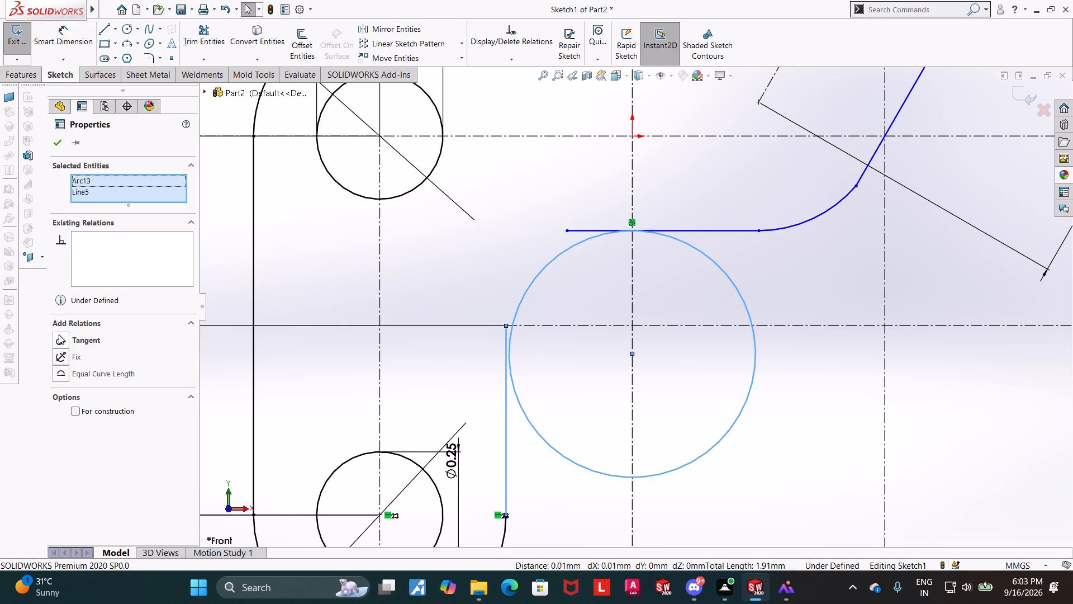
{"action": "left_click", "coordinate": [61, 338]}
{"action": "left_click", "coordinate": [58, 140]}
{"action": "key", "text": "Escape"}
{"action": "key", "text": "Escape"}
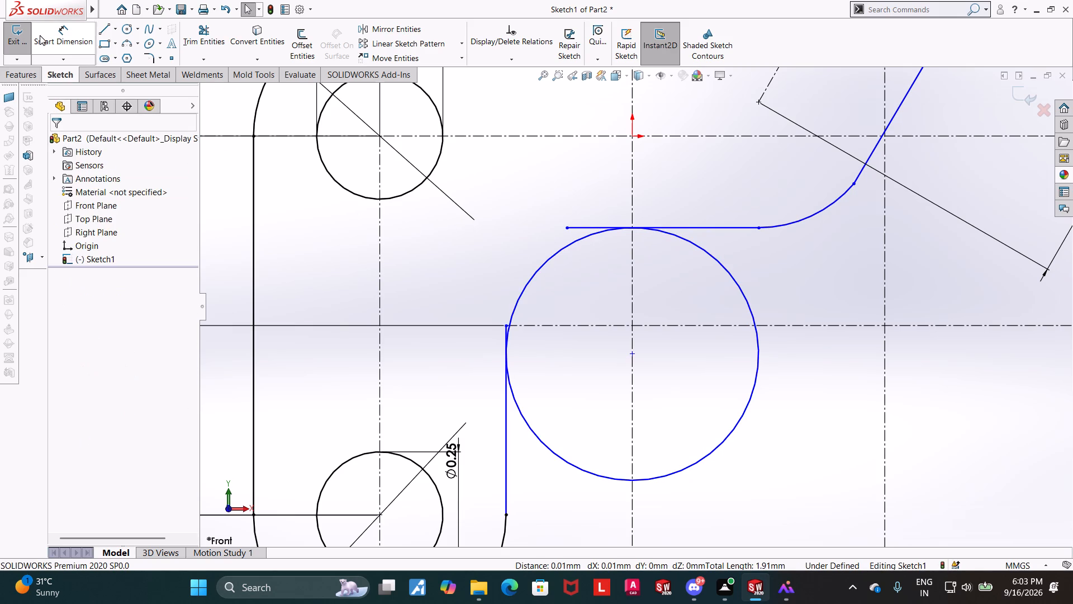
Dimension the diameter of the circle below the origin, accepting its current value.
{"action": "left_click", "coordinate": [40, 35]}
{"action": "left_click", "coordinate": [747, 414]}
{"action": "left_click", "coordinate": [744, 413]}
{"action": "left_click", "coordinate": [777, 431]}
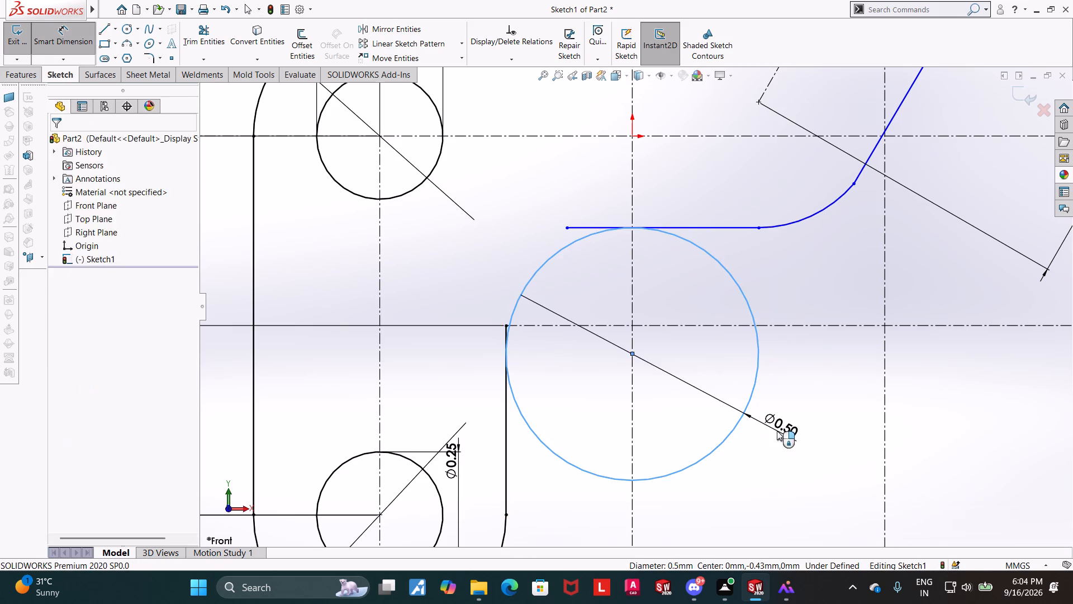
{"action": "left_click", "coordinate": [729, 409]}
{"action": "key", "text": "Escape"}
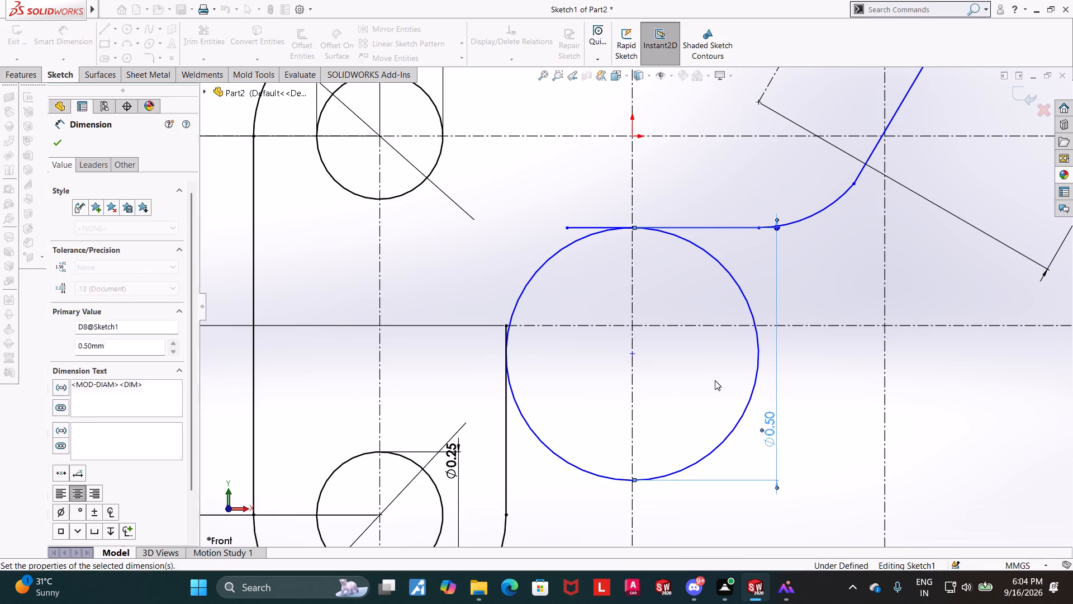
{"action": "key", "text": "Escape"}
{"action": "key", "text": "Escape"}
Trim the horizontal line's free end and the leg's inner vertical line where they extend past their tangent points with the circle.
{"action": "left_click", "coordinate": [210, 36]}
{"action": "scroll", "coordinate": [597, 262], "scroll_direction": "down", "scroll_amount": 4}
{"action": "left_click_drag", "start_coordinate": [561, 220], "coordinate": [577, 167]}
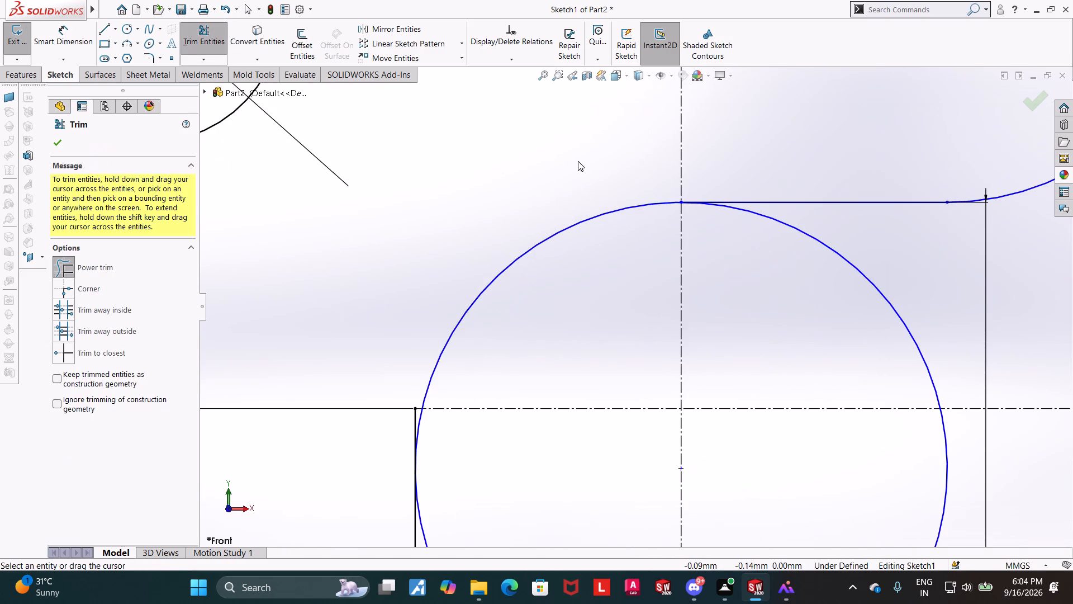
{"action": "scroll", "coordinate": [432, 381], "scroll_direction": "down", "scroll_amount": 4}
{"action": "scroll", "coordinate": [474, 413], "scroll_direction": "down", "scroll_amount": 2}
{"action": "left_click_drag", "start_coordinate": [485, 390], "coordinate": [434, 409]}
{"action": "scroll", "coordinate": [452, 402], "scroll_direction": "up", "scroll_amount": 7}
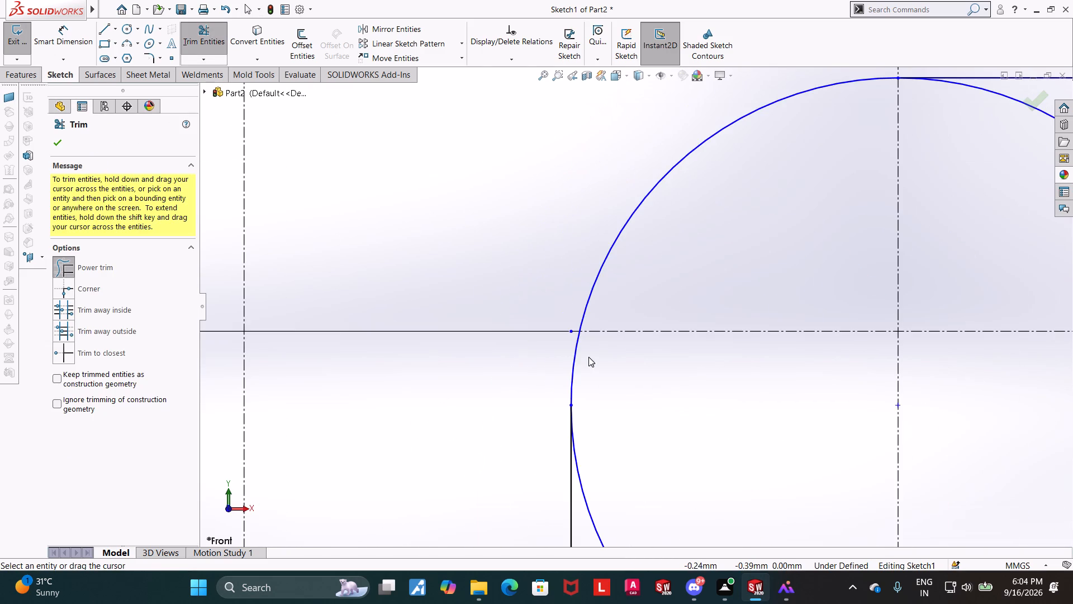
{"action": "scroll", "coordinate": [601, 360], "scroll_direction": "up", "scroll_amount": 8}
{"action": "key", "text": "Escape"}
{"action": "key", "text": "Escape"}
Trim the circle below the origin, keeping only the upper-left quarter arc joining the inner vertical and horizontal lines.
{"action": "scroll", "coordinate": [796, 252], "scroll_direction": "down", "scroll_amount": 5}
{"action": "scroll", "coordinate": [794, 253], "scroll_direction": "up", "scroll_amount": 6}
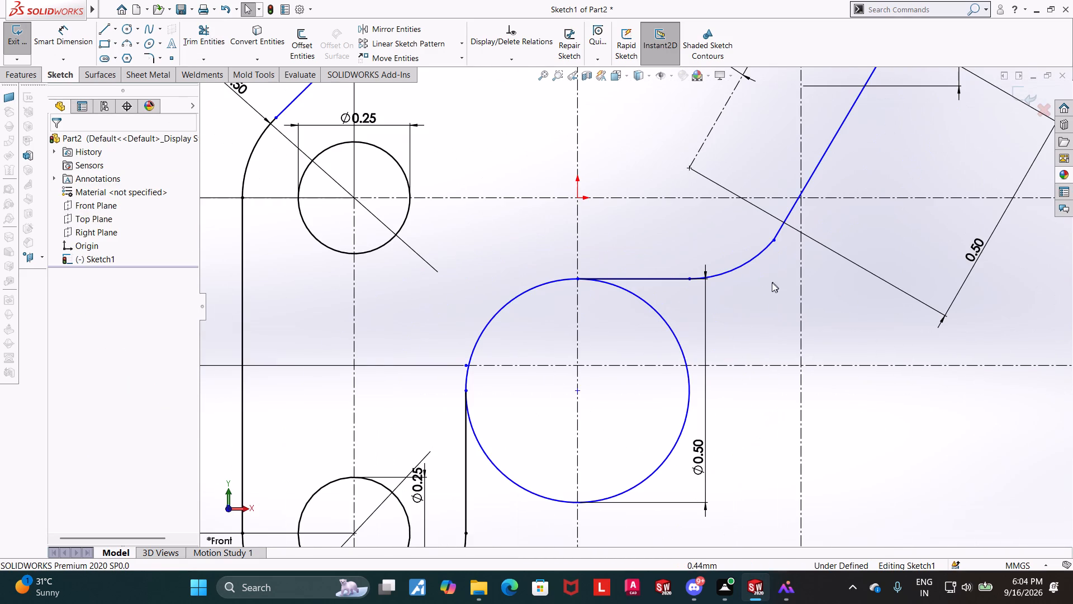
{"action": "scroll", "coordinate": [621, 434], "scroll_direction": "up", "scroll_amount": 3}
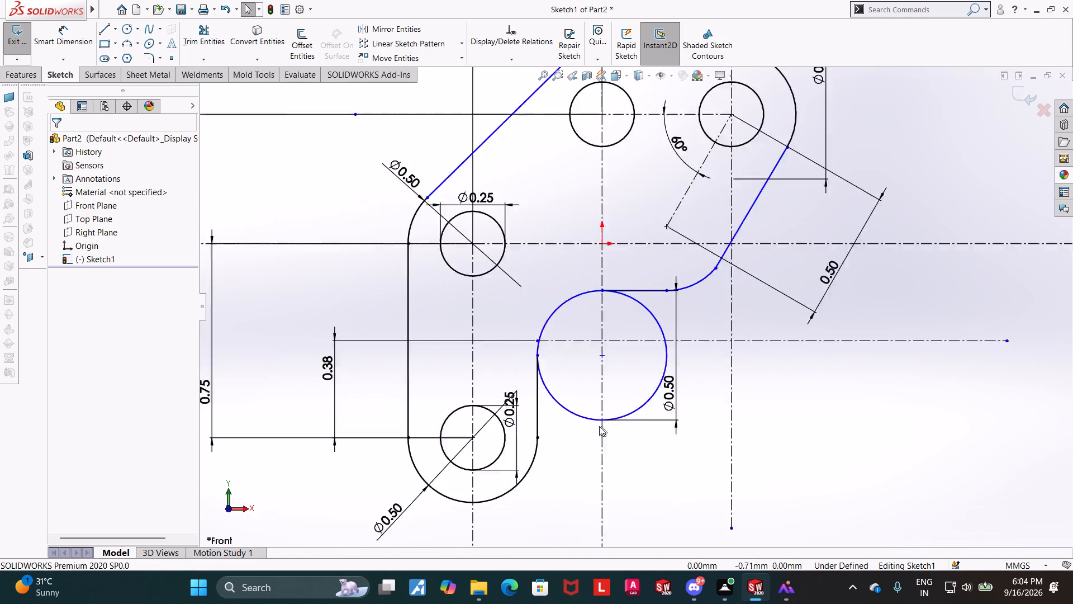
{"action": "key", "text": "Escape"}
{"action": "left_click", "coordinate": [199, 50]}
{"action": "left_click_drag", "start_coordinate": [582, 364], "coordinate": [562, 417]}
{"action": "left_click_drag", "start_coordinate": [637, 384], "coordinate": [642, 405]}
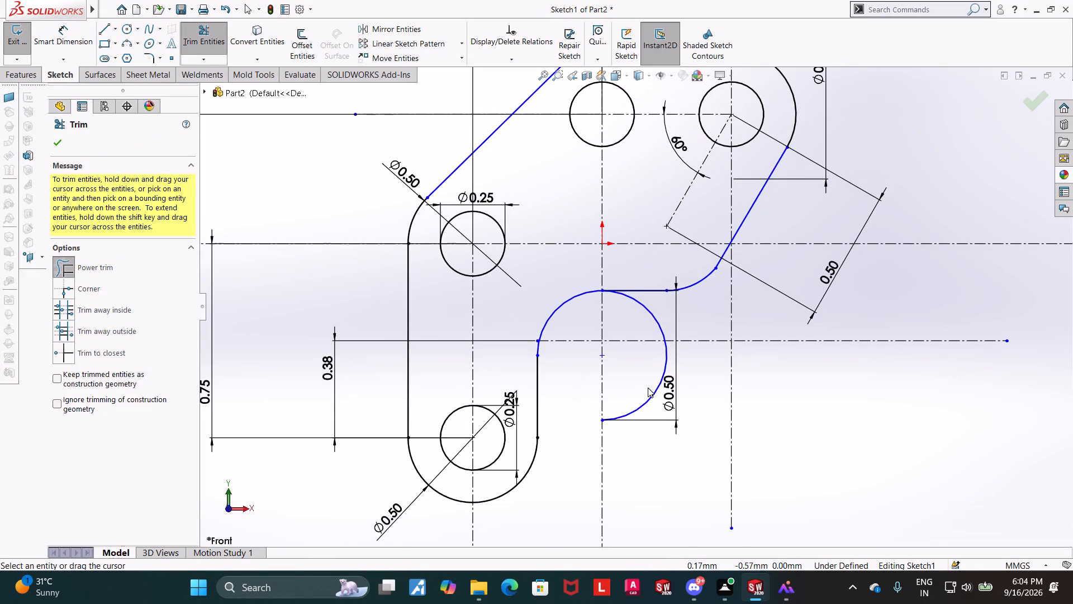
{"action": "left_click_drag", "start_coordinate": [643, 389], "coordinate": [654, 418]}
{"action": "left_click_drag", "start_coordinate": [628, 310], "coordinate": [654, 304]}
{"action": "scroll", "coordinate": [644, 312], "scroll_direction": "up", "scroll_amount": 4}
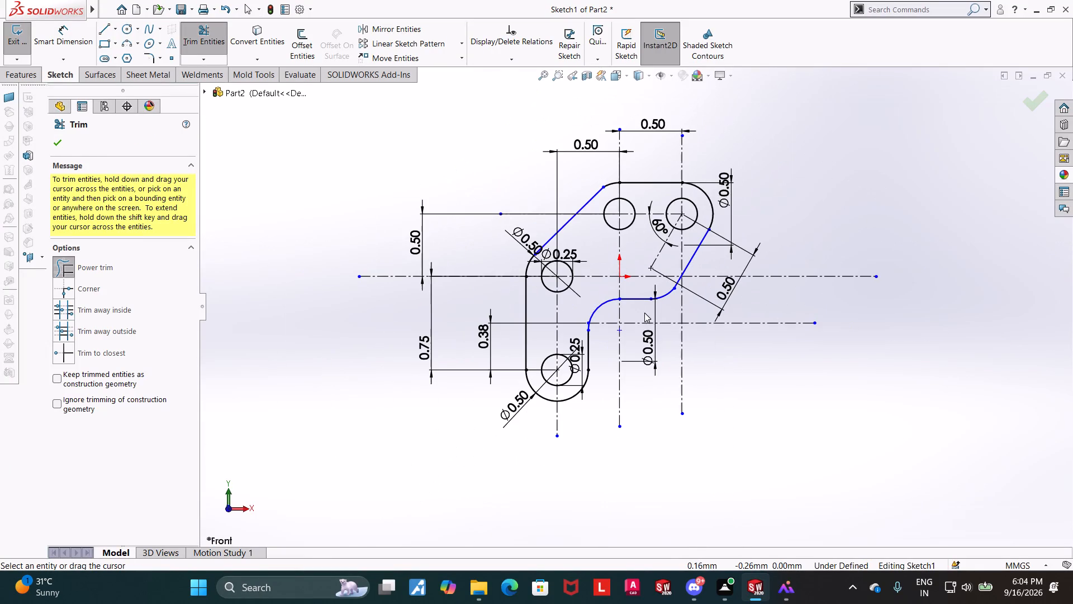
{"action": "key", "text": "Escape"}
{"action": "key", "text": "Escape"}
{"action": "key", "text": "Escape"}
{"action": "scroll", "coordinate": [615, 259], "scroll_direction": "down", "scroll_amount": 3}
{"action": "key", "text": "Escape"}
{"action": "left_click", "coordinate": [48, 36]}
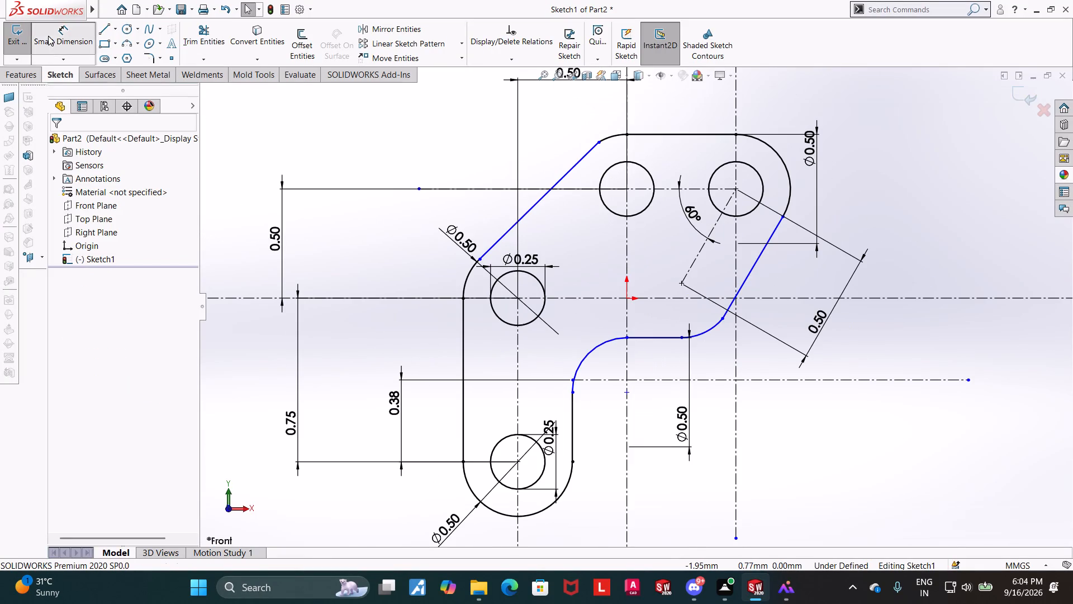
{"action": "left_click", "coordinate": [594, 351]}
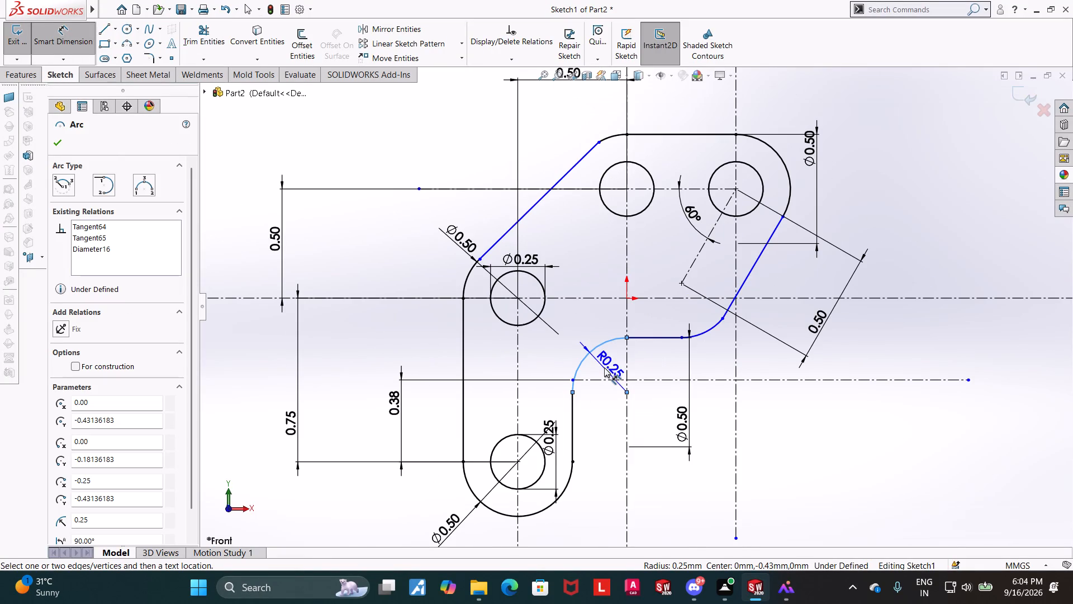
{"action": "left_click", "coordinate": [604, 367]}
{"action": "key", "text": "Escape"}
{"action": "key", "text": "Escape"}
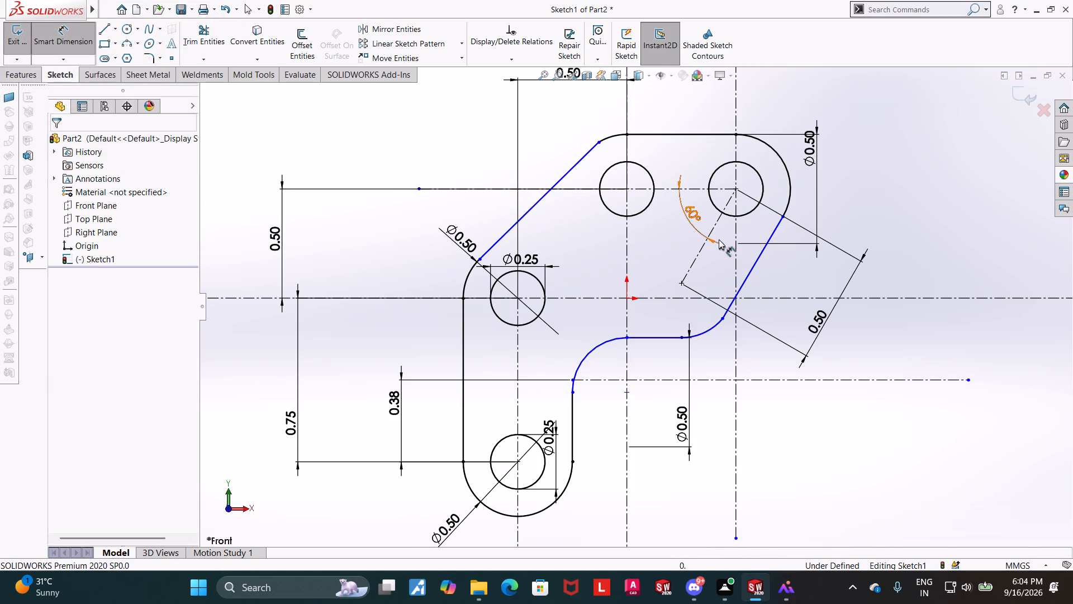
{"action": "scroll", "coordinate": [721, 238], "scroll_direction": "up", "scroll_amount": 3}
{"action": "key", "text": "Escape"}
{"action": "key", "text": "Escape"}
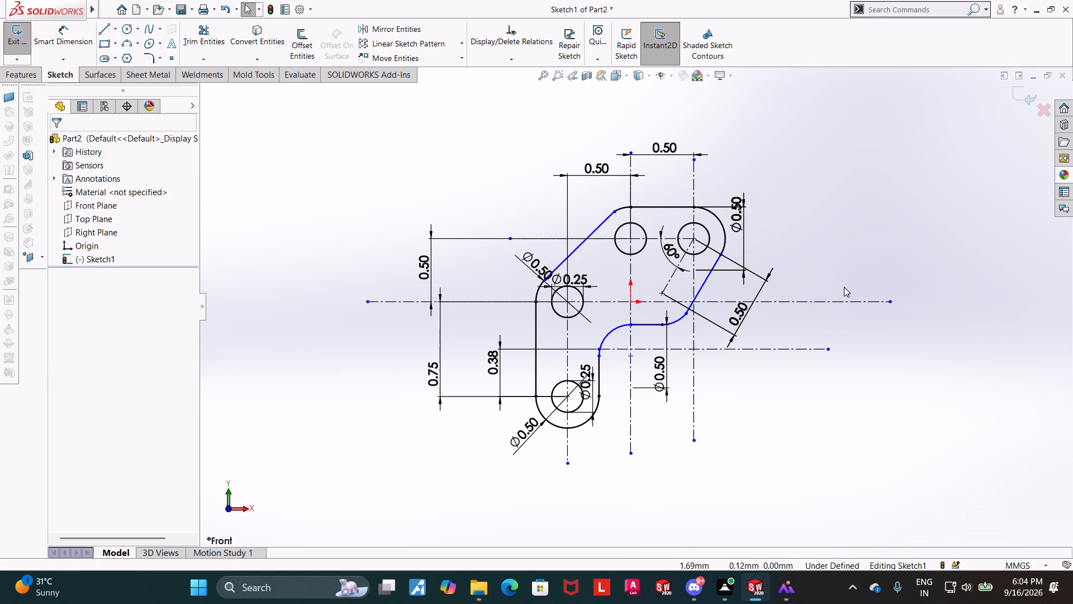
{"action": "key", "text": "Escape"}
Move the diameter dimension of the left-hand leg's upper outer arc farther away from the profile.
{"action": "scroll", "coordinate": [728, 308], "scroll_direction": "down", "scroll_amount": 2}
{"action": "scroll", "coordinate": [576, 283], "scroll_direction": "up", "scroll_amount": 1}
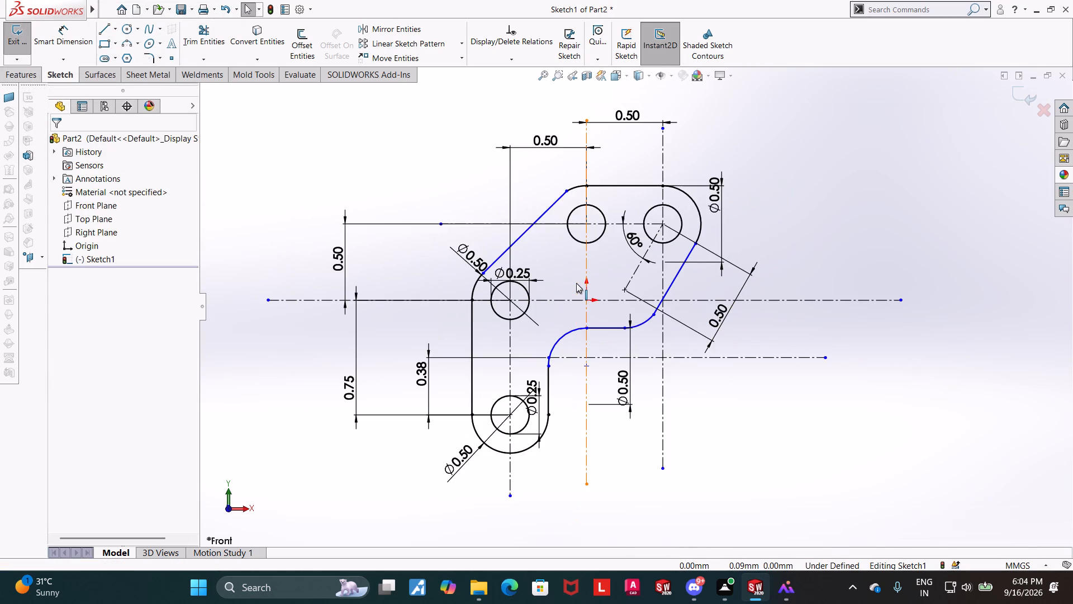
{"action": "scroll", "coordinate": [576, 283], "scroll_direction": "up", "scroll_amount": 1}
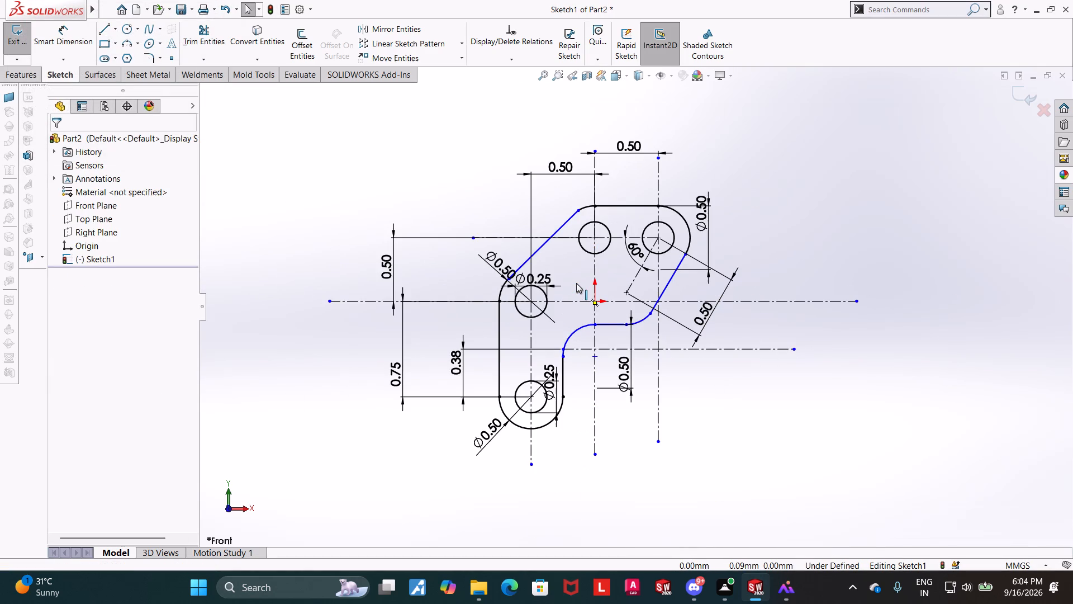
{"action": "scroll", "coordinate": [521, 263], "scroll_direction": "down", "scroll_amount": 3}
{"action": "left_click_drag", "start_coordinate": [507, 280], "coordinate": [481, 267]}
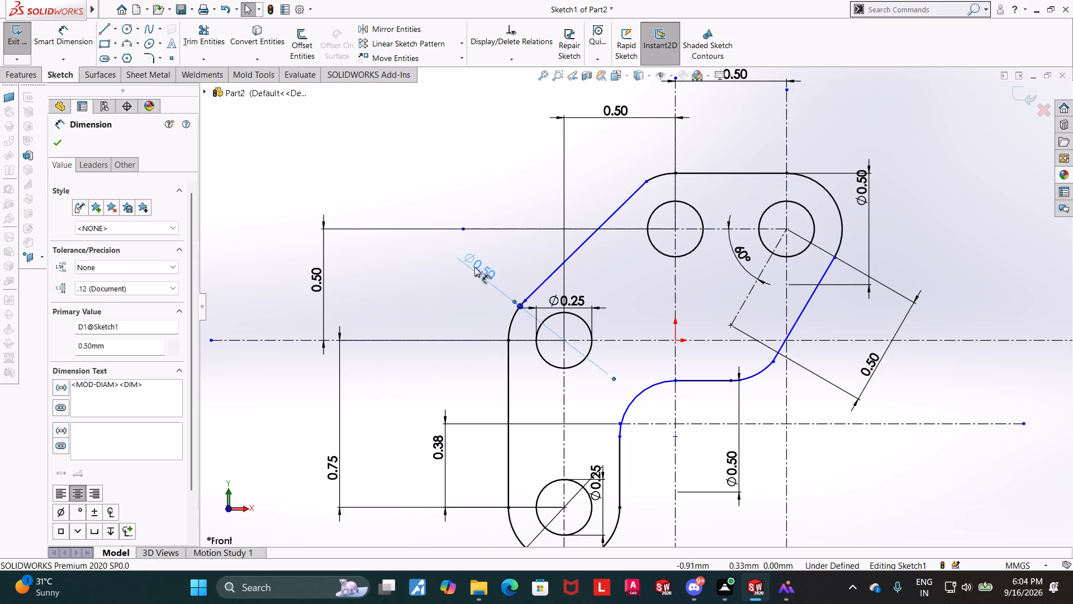
{"action": "scroll", "coordinate": [802, 489], "scroll_direction": "up", "scroll_amount": 2}
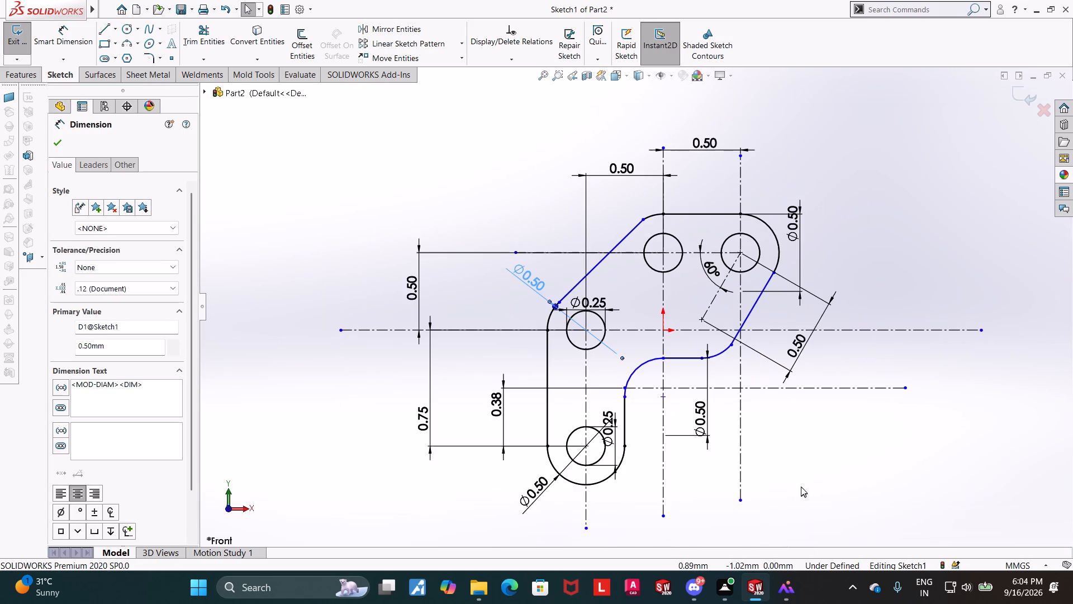
{"action": "left_click", "coordinate": [787, 457]}
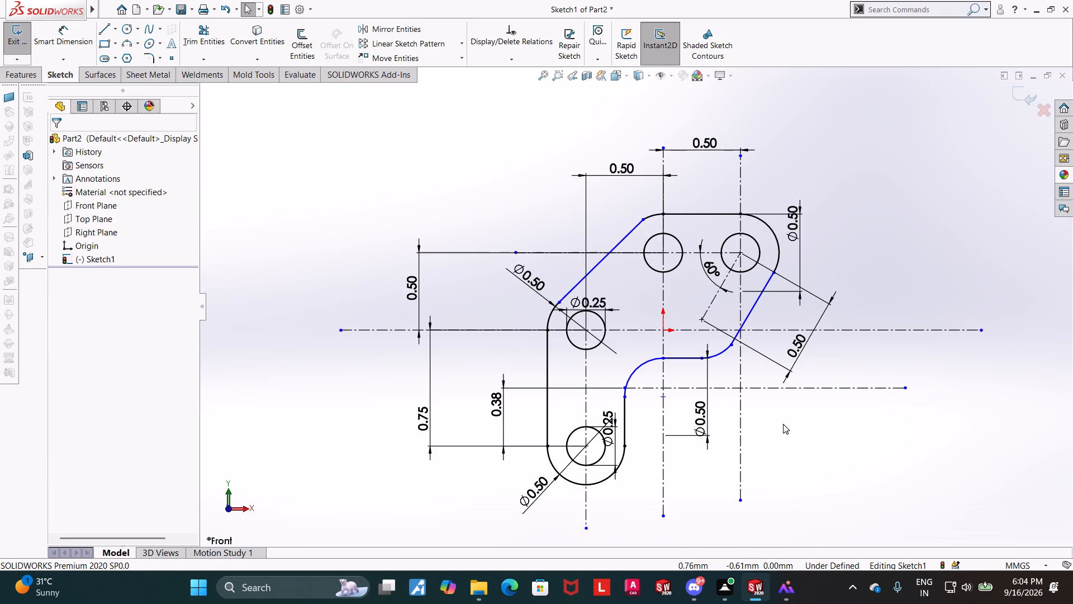
{"action": "key", "text": "Escape"}
Draw a hole circle of about 0.13 mm radius centred on the lower end of the 60° slanted construction line.
{"action": "scroll", "coordinate": [759, 307], "scroll_direction": "down", "scroll_amount": 2}
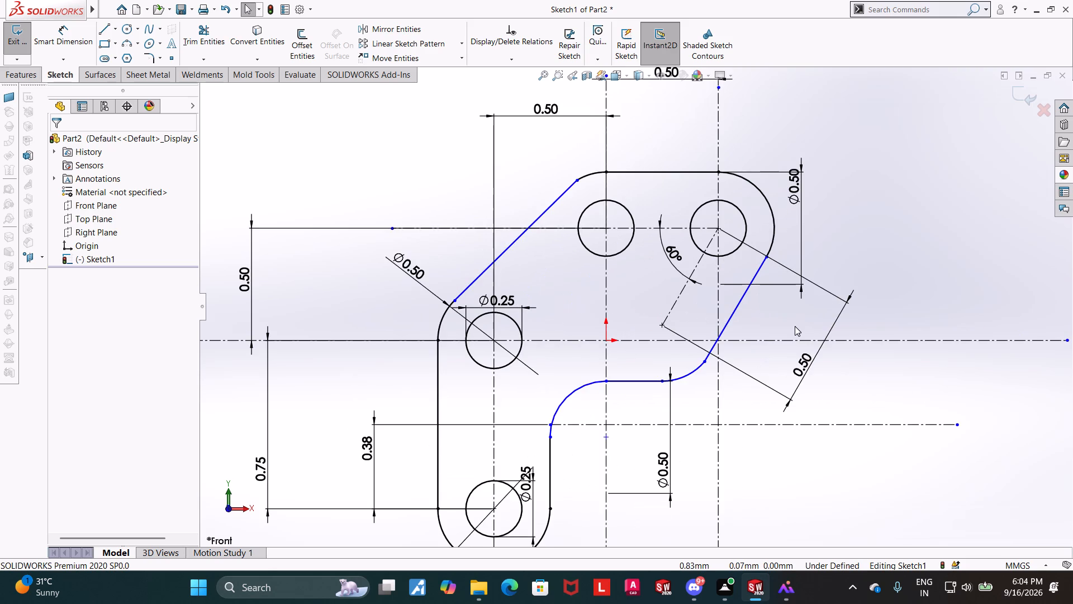
{"action": "left_click", "coordinate": [131, 29]}
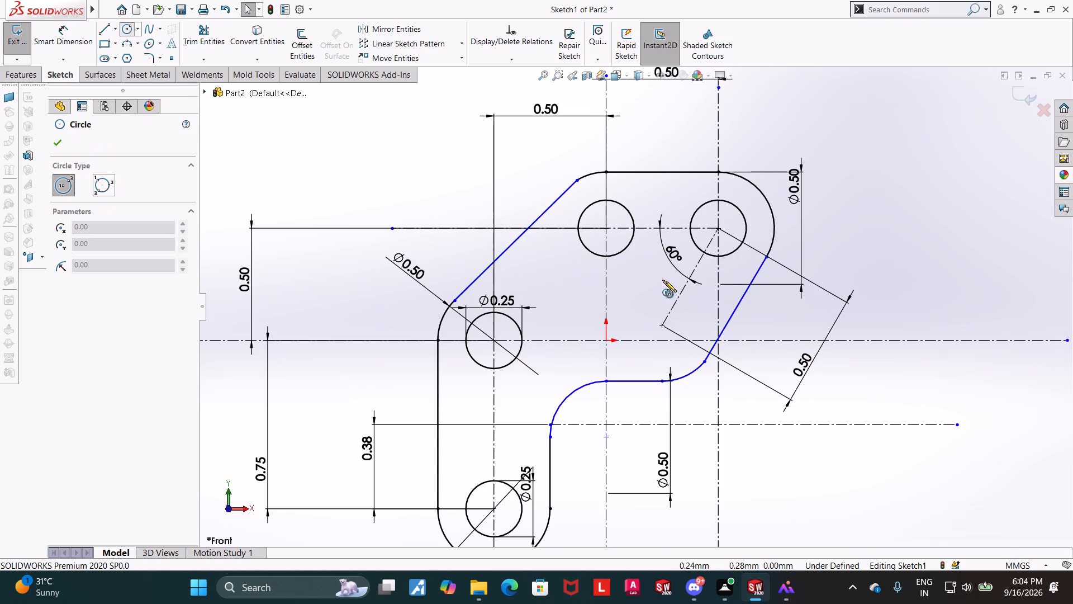
{"action": "left_click", "coordinate": [663, 325]}
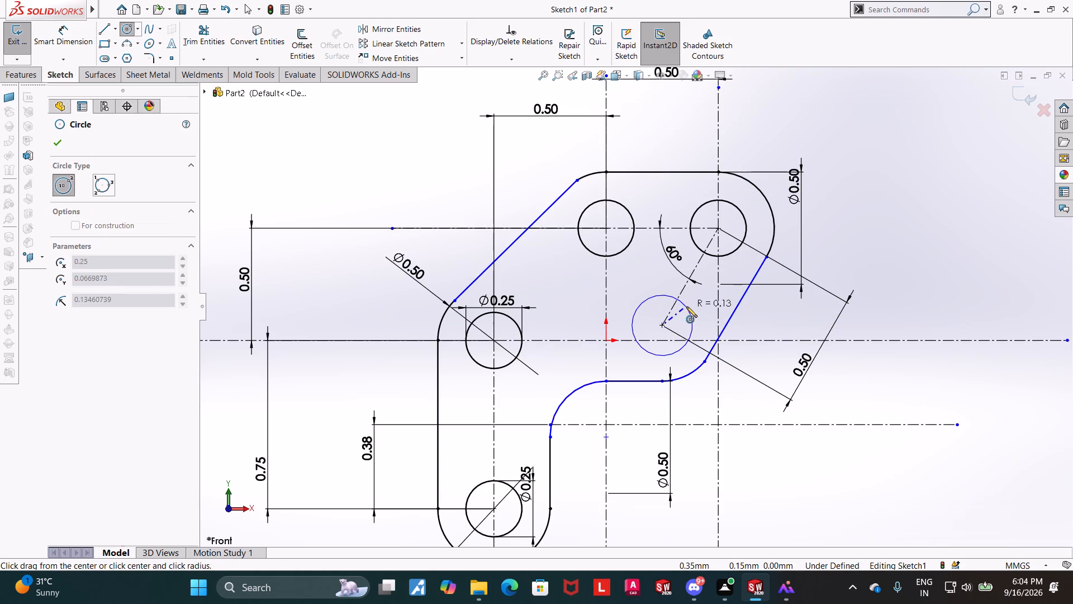
{"action": "left_click", "coordinate": [687, 306]}
{"action": "key", "text": "Escape"}
{"action": "key", "text": "Escape"}
Make the new hole circle equal in size to the upper right-hand hole.
{"action": "left_click", "coordinate": [68, 40]}
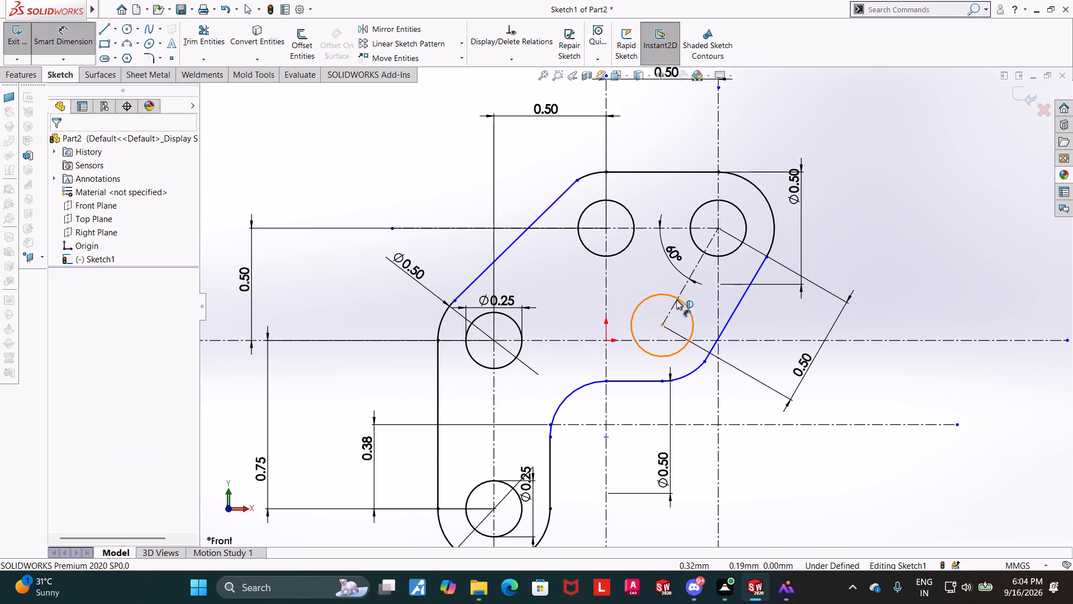
{"action": "key", "text": "Escape"}
{"action": "left_click", "coordinate": [651, 298]}
{"action": "left_click", "coordinate": [698, 211], "text": "ctrl"}
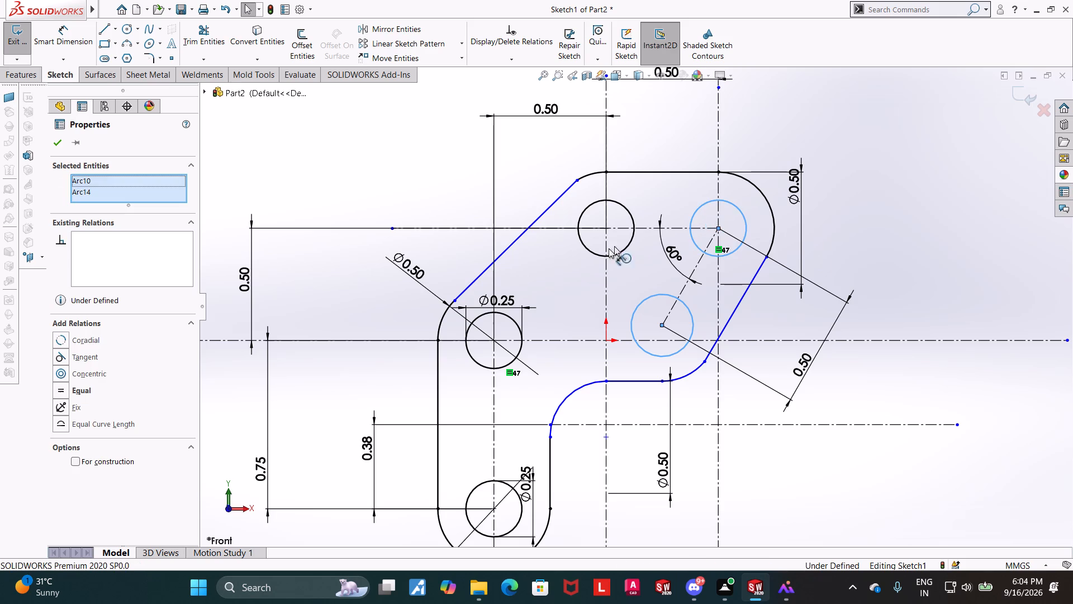
{"action": "left_click", "coordinate": [61, 389]}
{"action": "left_click", "coordinate": [55, 149]}
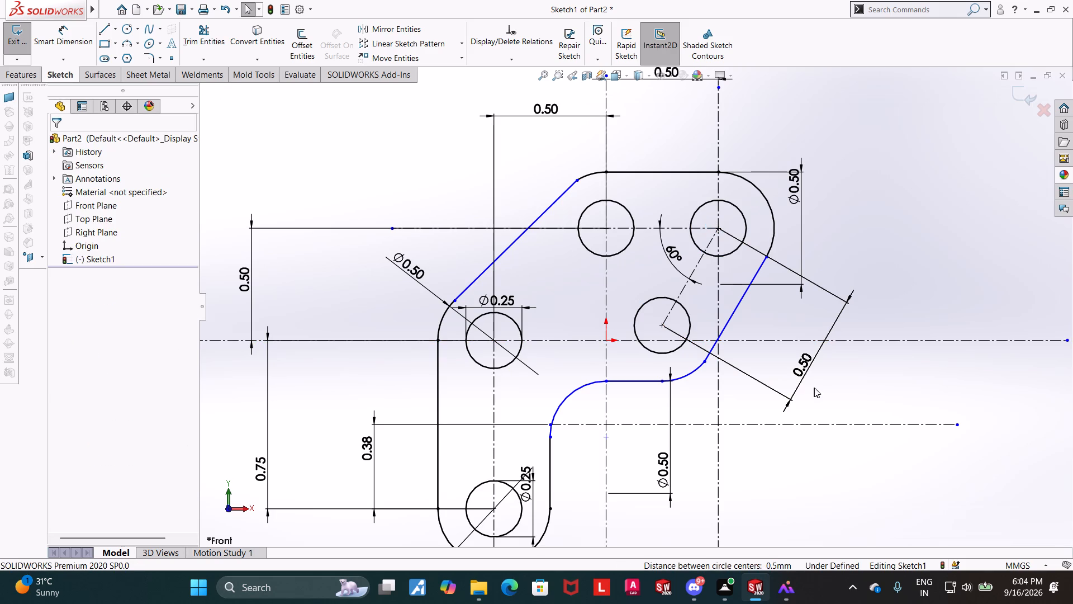
{"action": "key", "text": "Escape"}
Dimension the radius of the lower-right corner arc between the horizontal and slanted lines, accepting its current value.
{"action": "scroll", "coordinate": [724, 380], "scroll_direction": "up", "scroll_amount": 2}
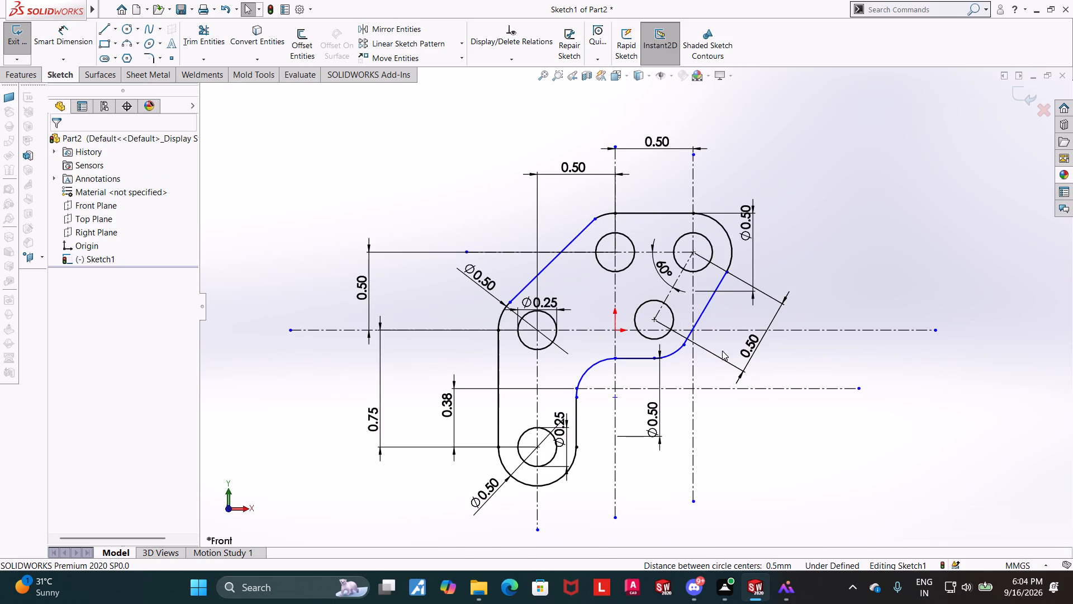
{"action": "key", "text": "Escape"}
{"action": "left_click", "coordinate": [75, 45]}
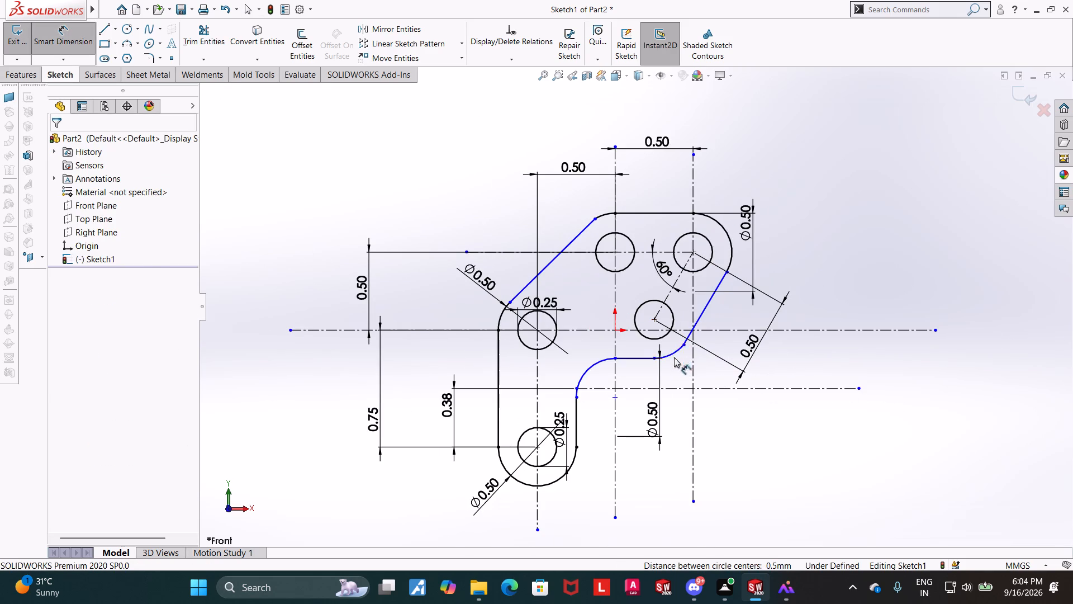
{"action": "left_click", "coordinate": [672, 356]}
{"action": "left_click", "coordinate": [677, 374]}
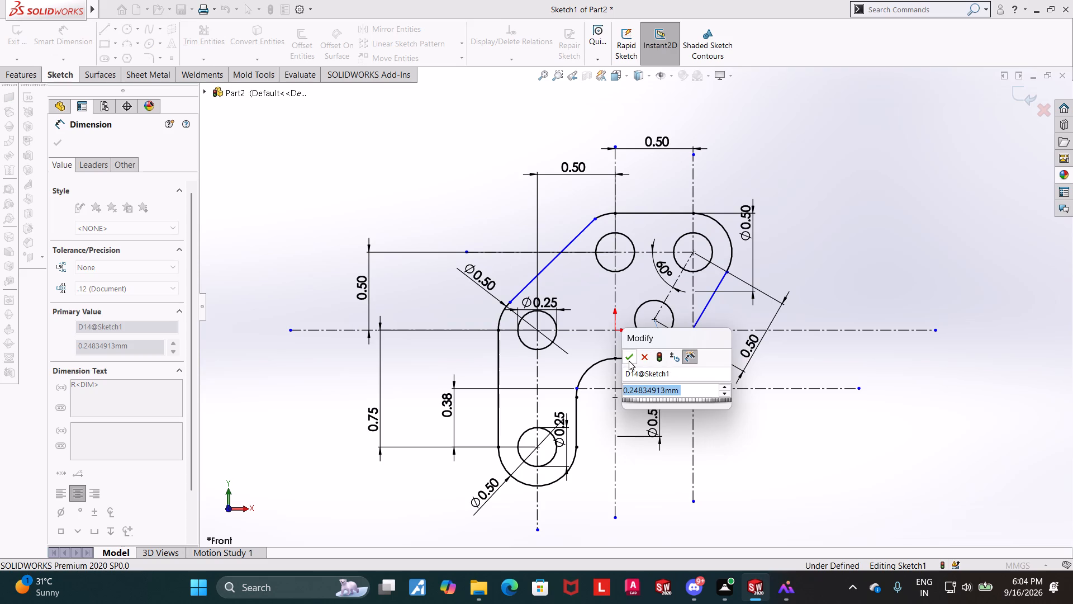
{"action": "left_click", "coordinate": [629, 361]}
{"action": "key", "text": "Escape"}
{"action": "key", "text": "Escape"}
{"action": "key", "text": "Escape"}
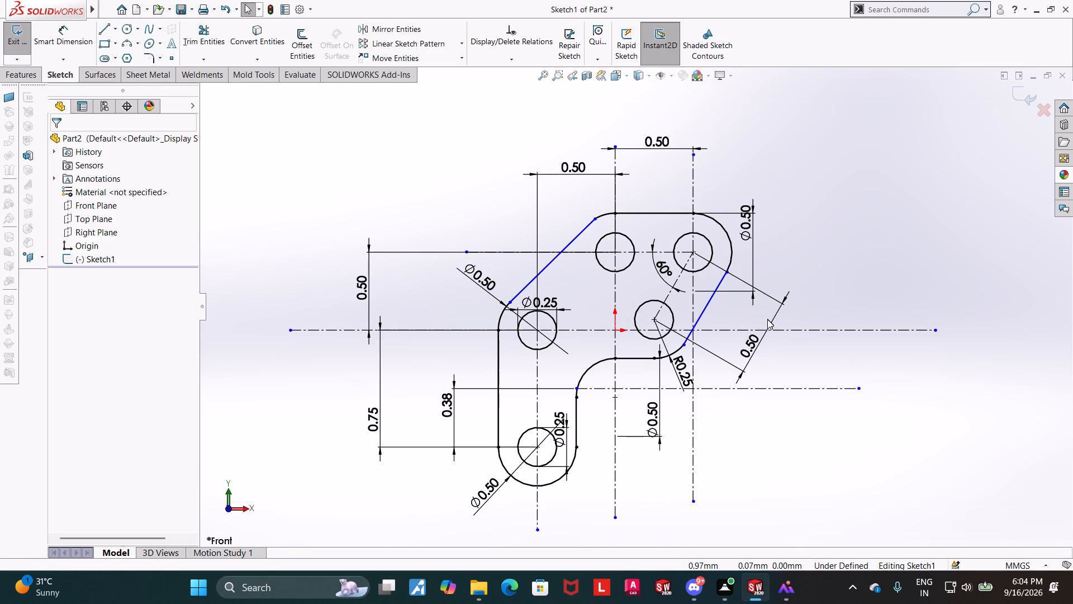
Dimension the horizontal distance from the origin to the upper end of the right-hand slanted line, accepting its current value.
{"action": "scroll", "coordinate": [768, 322], "scroll_direction": "down", "scroll_amount": 2}
{"action": "left_click", "coordinate": [69, 30]}
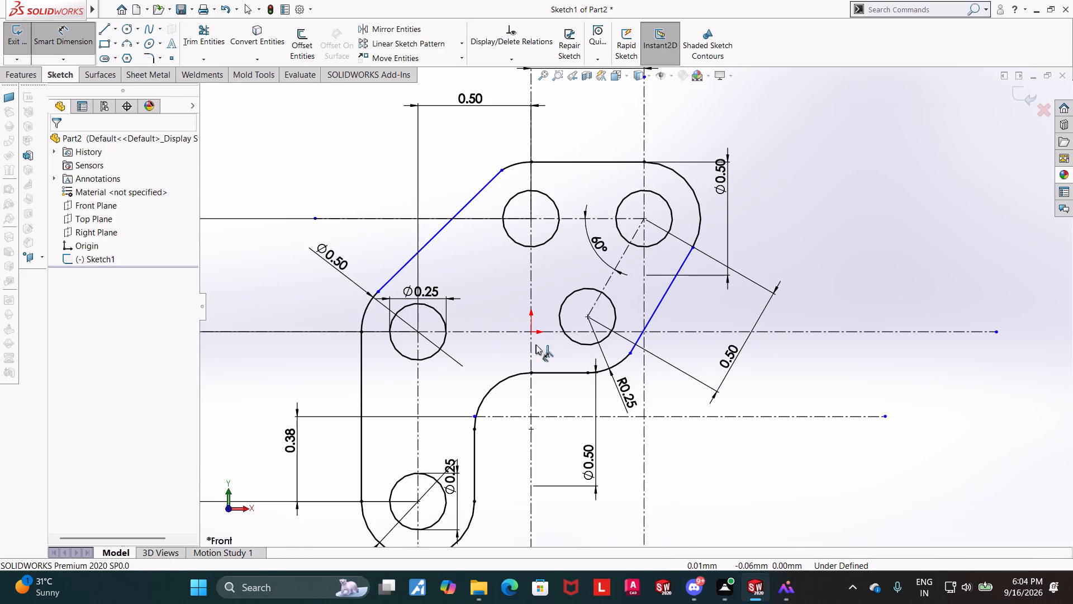
{"action": "left_click", "coordinate": [532, 332]}
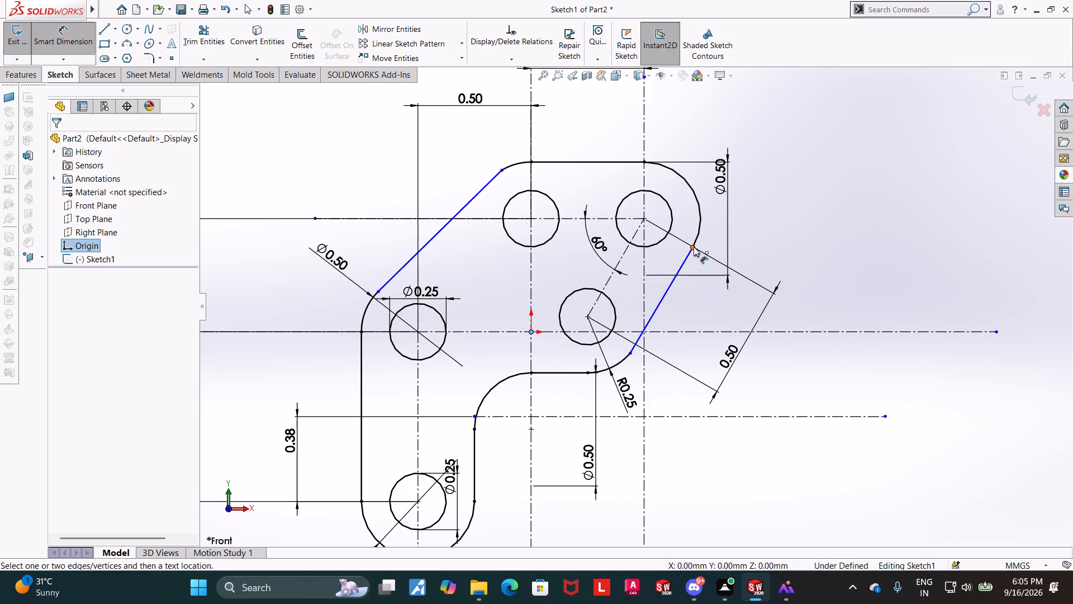
{"action": "left_click", "coordinate": [694, 247]}
{"action": "left_click", "coordinate": [667, 121]}
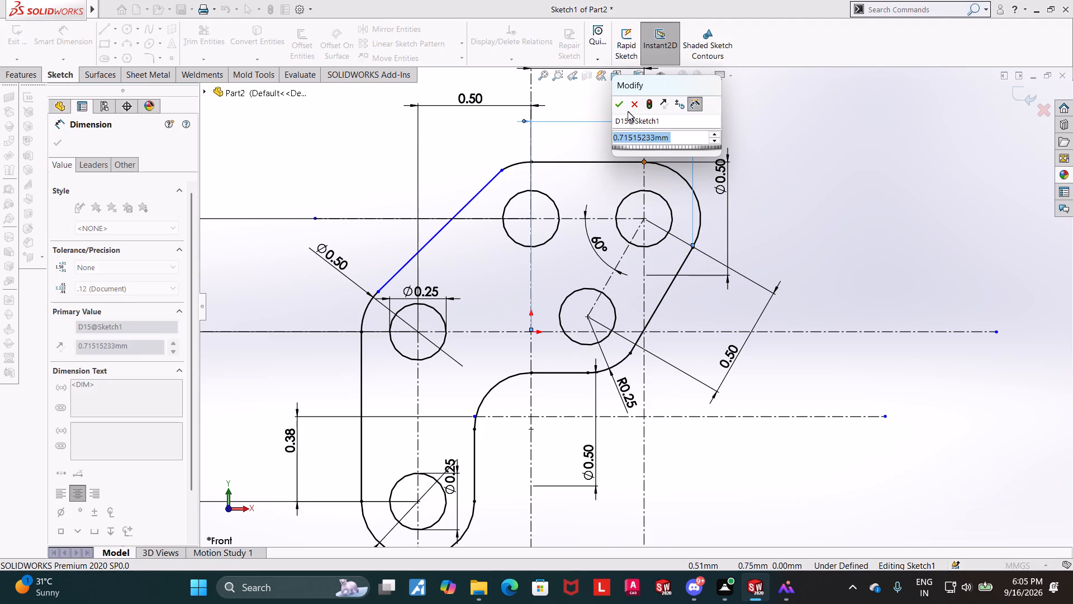
{"action": "left_click", "coordinate": [620, 106]}
{"action": "key", "text": "Escape"}
{"action": "key", "text": "Escape"}
{"action": "key", "text": "Escape"}
Dimension the vertical distance from the origin to the upper end of the left slanted line at its current value, and exit the sketch.
{"action": "left_click", "coordinate": [56, 27]}
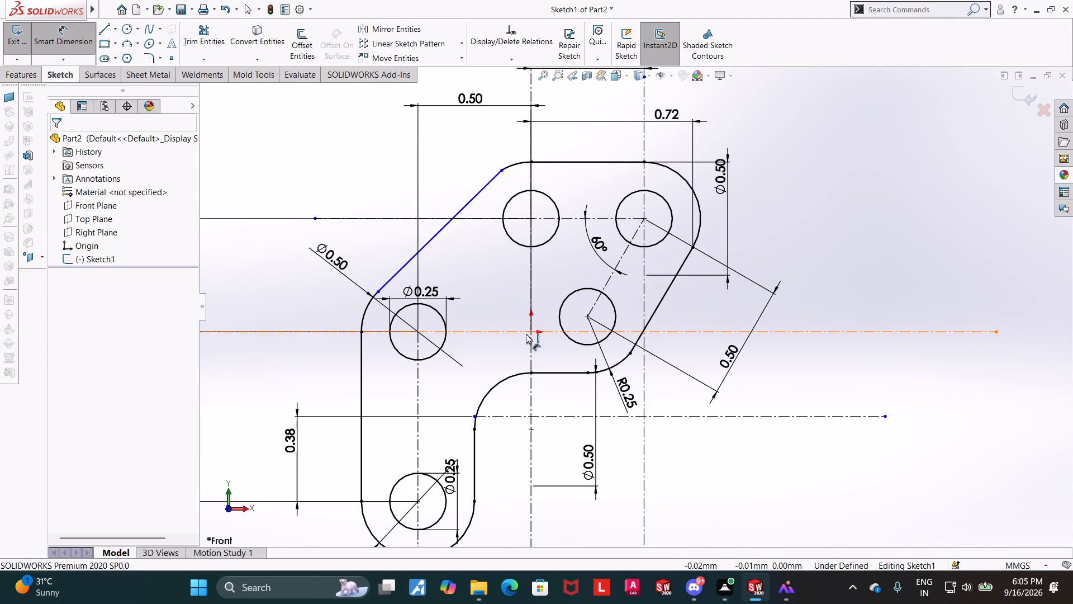
{"action": "left_click", "coordinate": [529, 334]}
{"action": "left_click", "coordinate": [500, 171]}
{"action": "scroll", "coordinate": [505, 157], "scroll_direction": "up", "scroll_amount": 3}
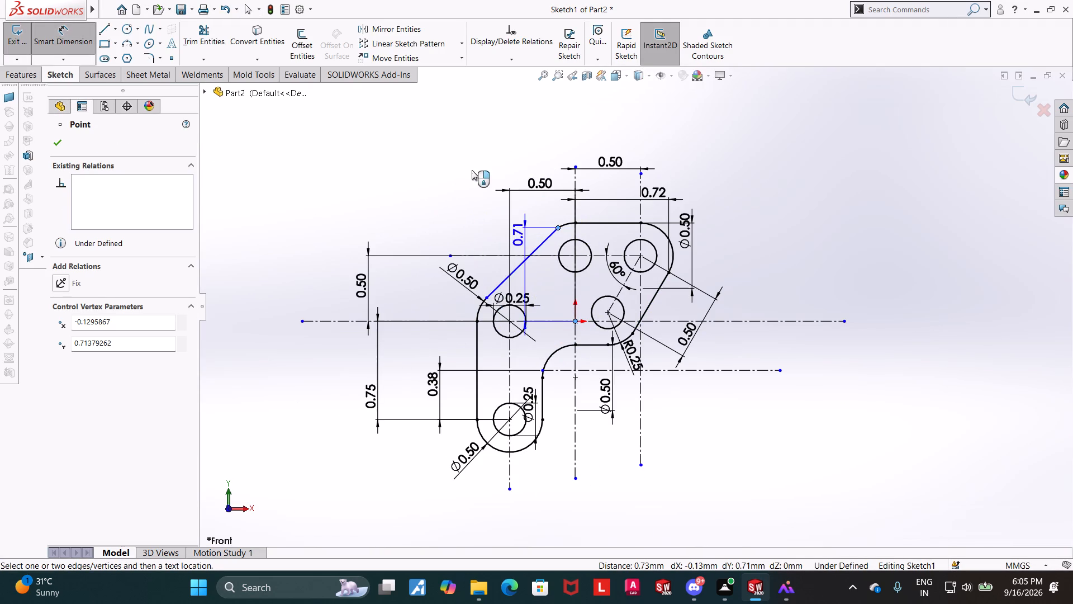
{"action": "left_click", "coordinate": [397, 188]}
{"action": "left_click", "coordinate": [348, 174]}
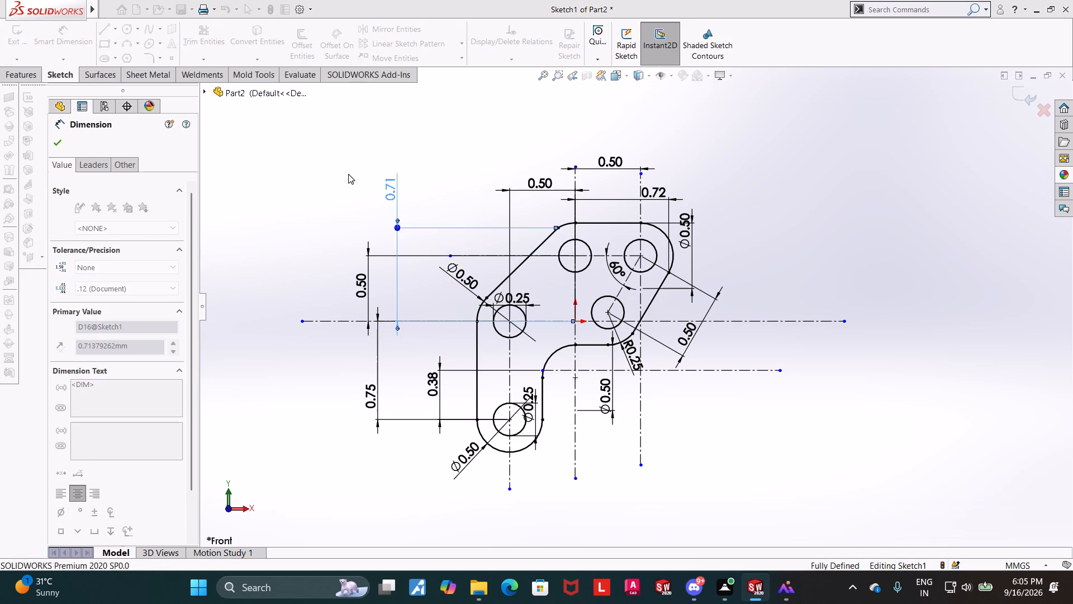
{"action": "key", "text": "Escape"}
{"action": "key", "text": "Escape"}
{"action": "key", "text": "Escape"}
{"action": "left_click", "coordinate": [1024, 92]}
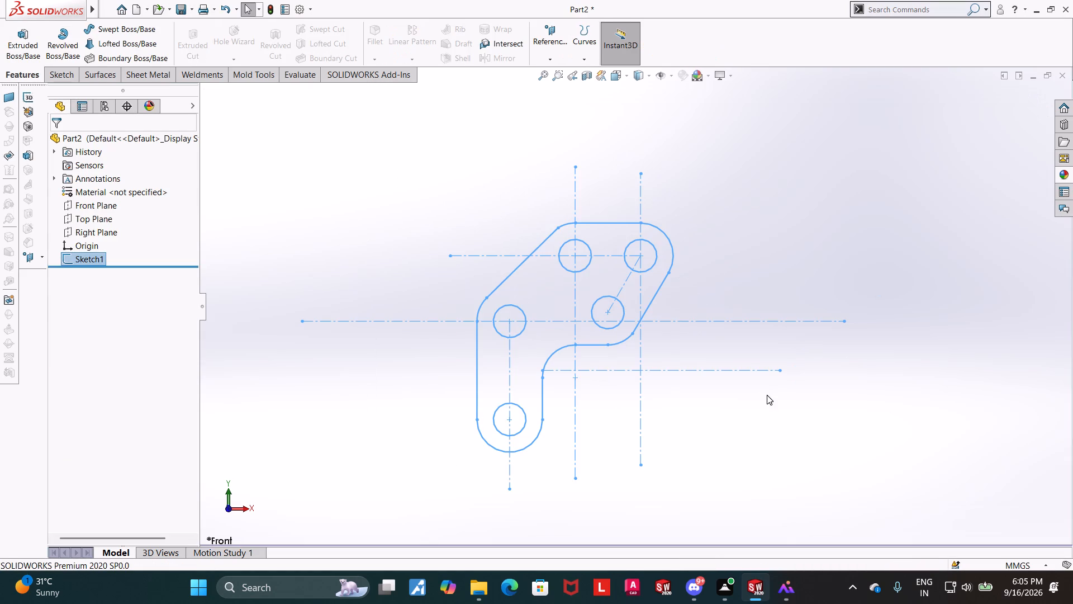
Create a sheet metal base flange 0.125 mm thick from the finished profile sketch.
{"action": "middle_click_drag", "start_coordinate": [772, 371], "coordinate": [776, 306]}
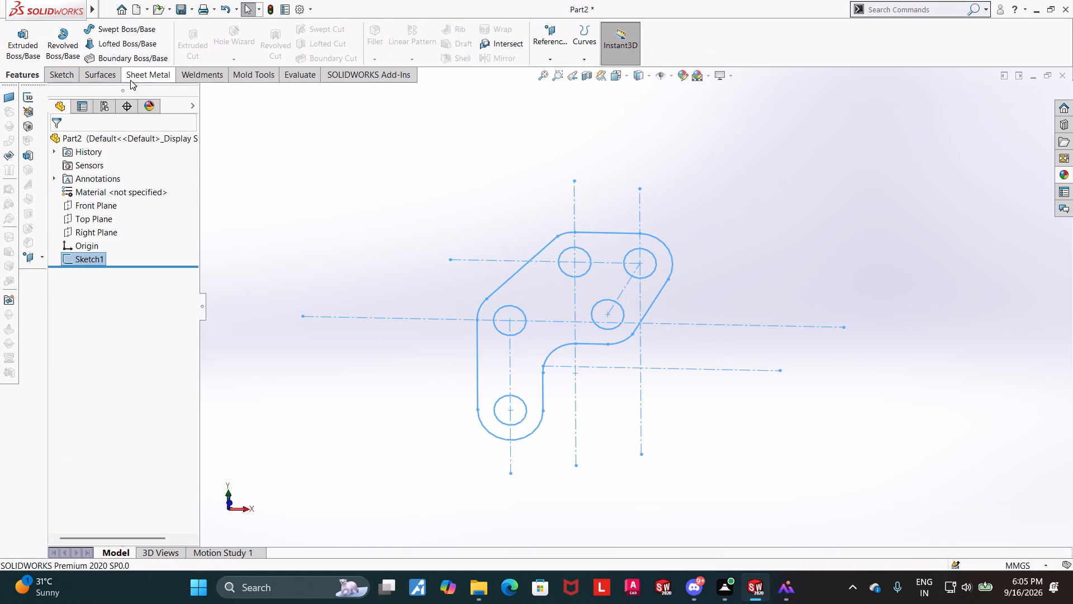
{"action": "left_click", "coordinate": [140, 73]}
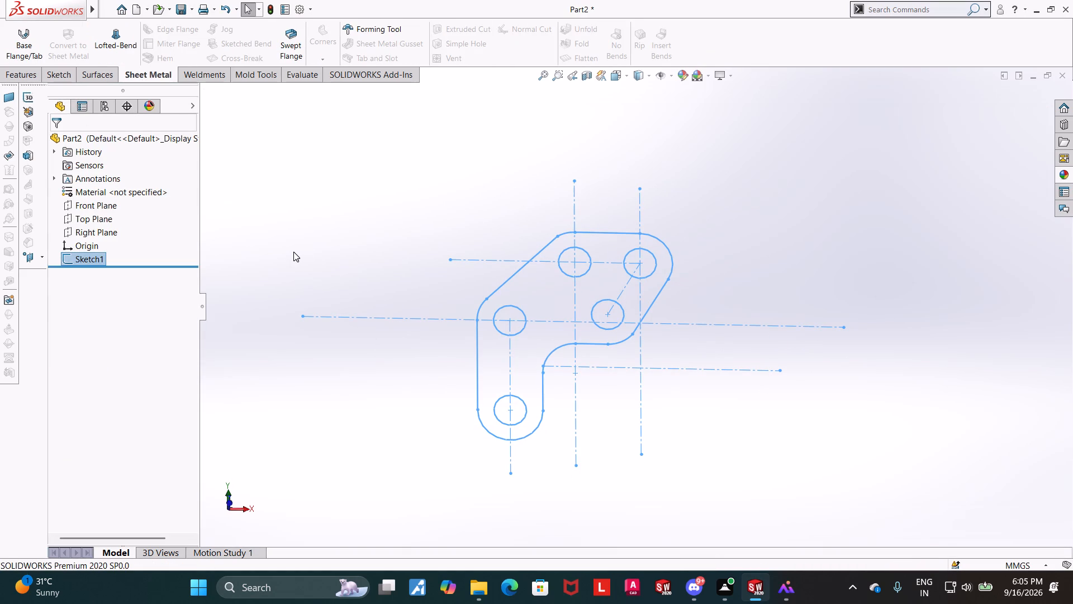
{"action": "middle_click_drag", "start_coordinate": [354, 296], "coordinate": [345, 267]}
{"action": "middle_click_drag", "start_coordinate": [324, 262], "coordinate": [298, 243]}
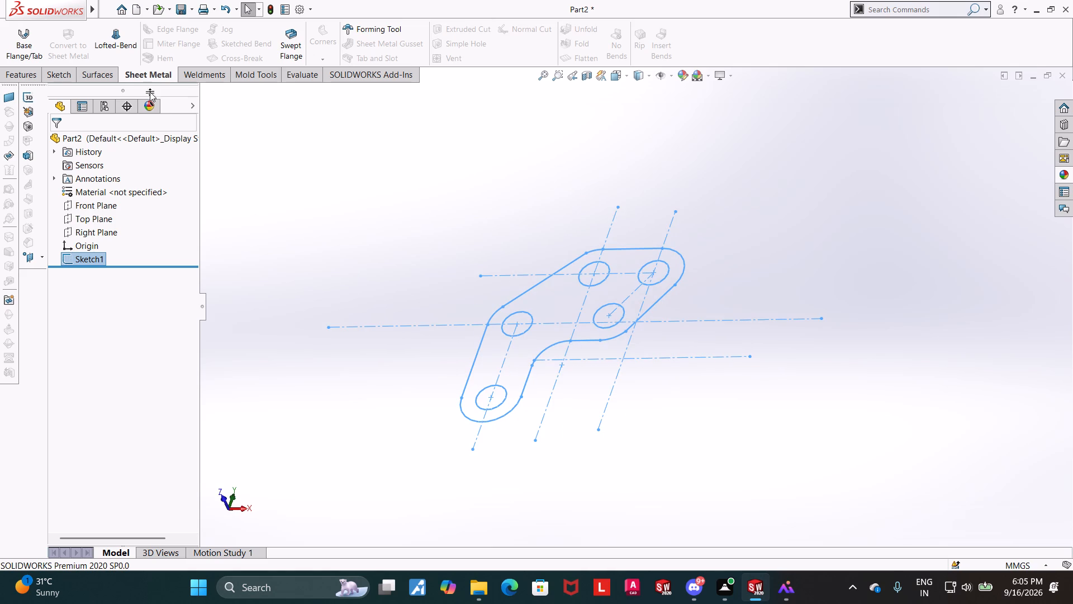
{"action": "left_click", "coordinate": [20, 54]}
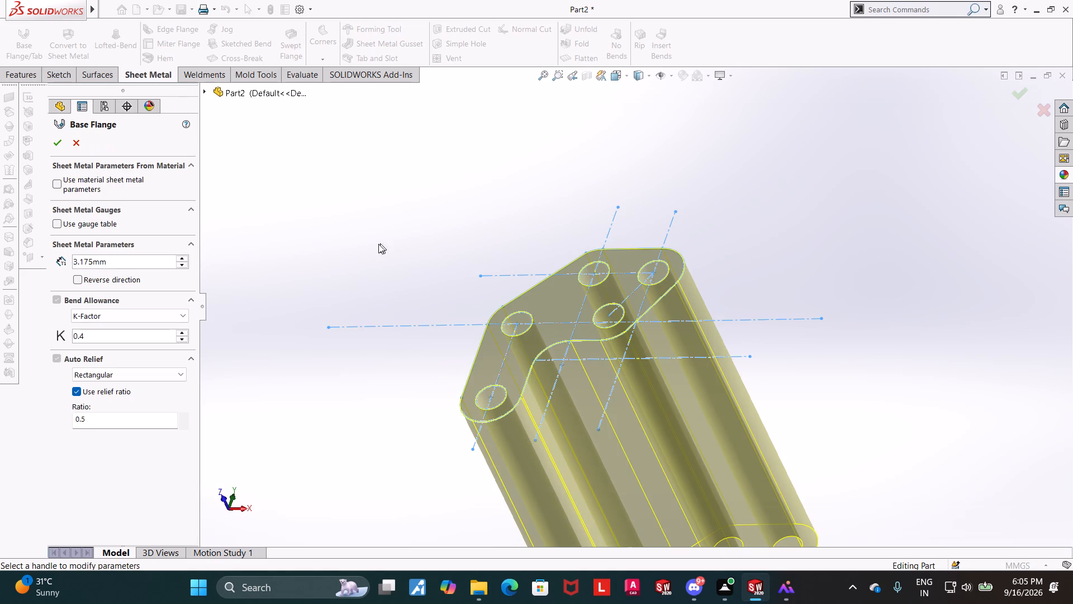
{"action": "left_click_drag", "start_coordinate": [129, 262], "coordinate": [64, 259]}
{"action": "type", "text": "0.125"}
{"action": "key", "text": "Return"}
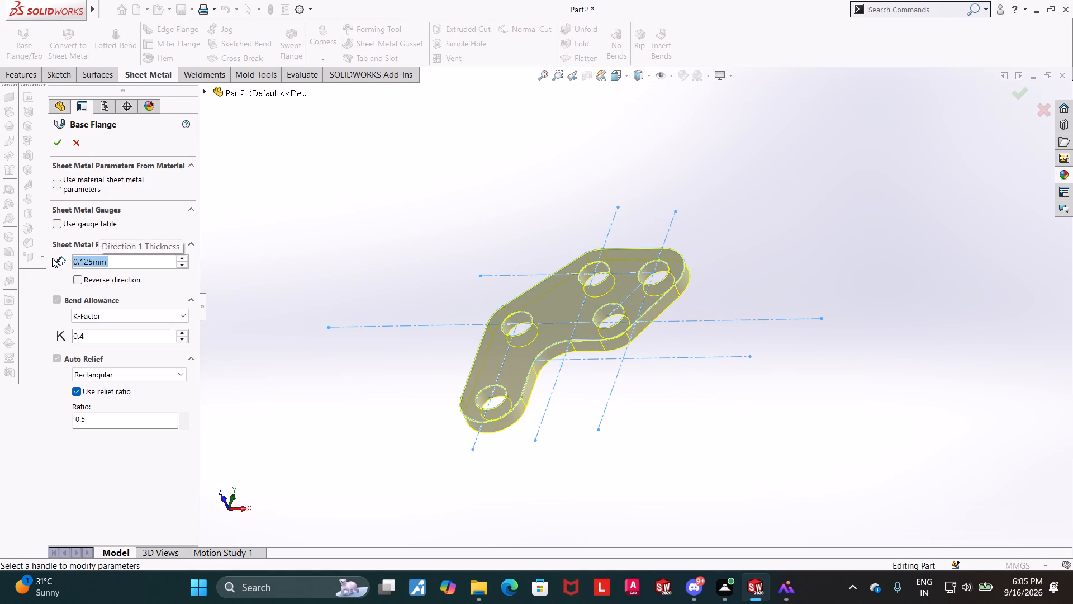
{"action": "left_click", "coordinate": [54, 143]}
{"action": "left_click", "coordinate": [891, 271]}
{"action": "middle_click_drag", "start_coordinate": [845, 273], "coordinate": [856, 273]}
{"action": "middle_click", "coordinate": [856, 273]}
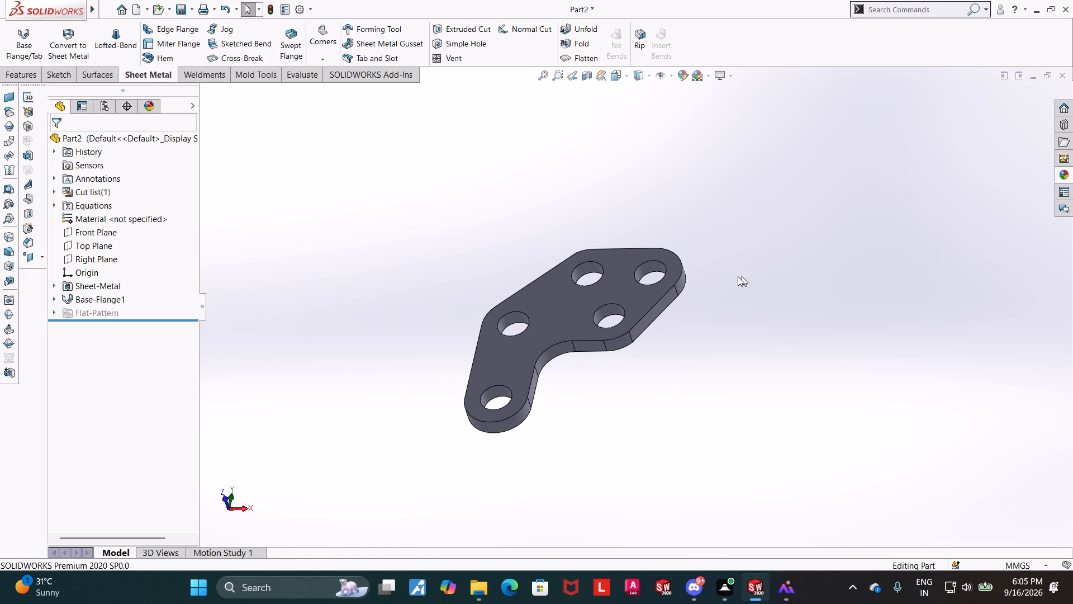
{"action": "middle_click_drag", "start_coordinate": [738, 276], "coordinate": [756, 298]}
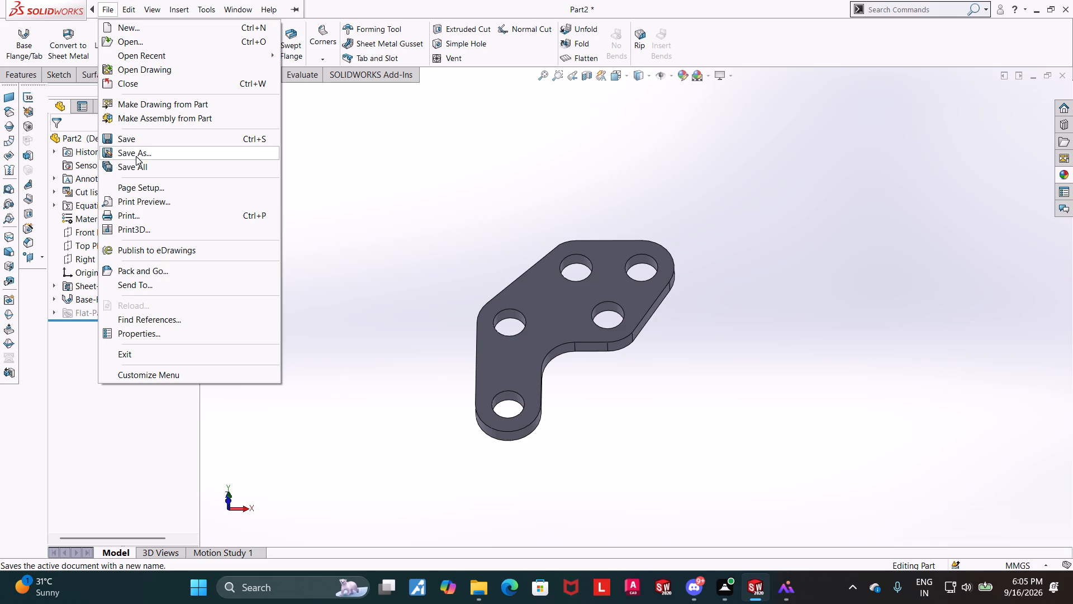
Save the part as "joint plate" in the Downloads folder.
{"action": "left_click", "coordinate": [136, 156]}
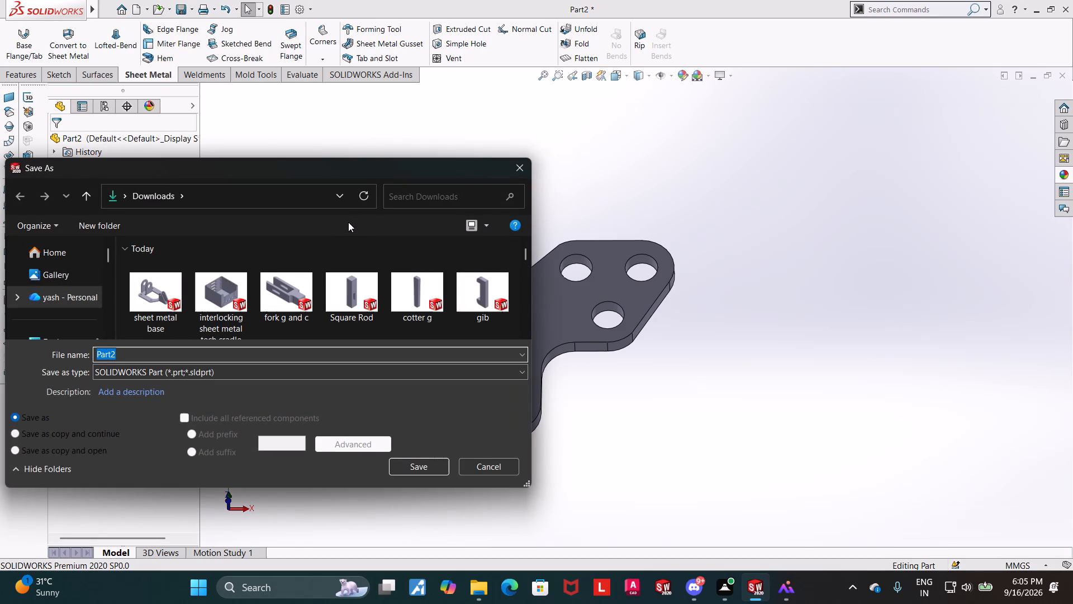
{"action": "type", "text": "joint"}
{"action": "key", "text": "space"}
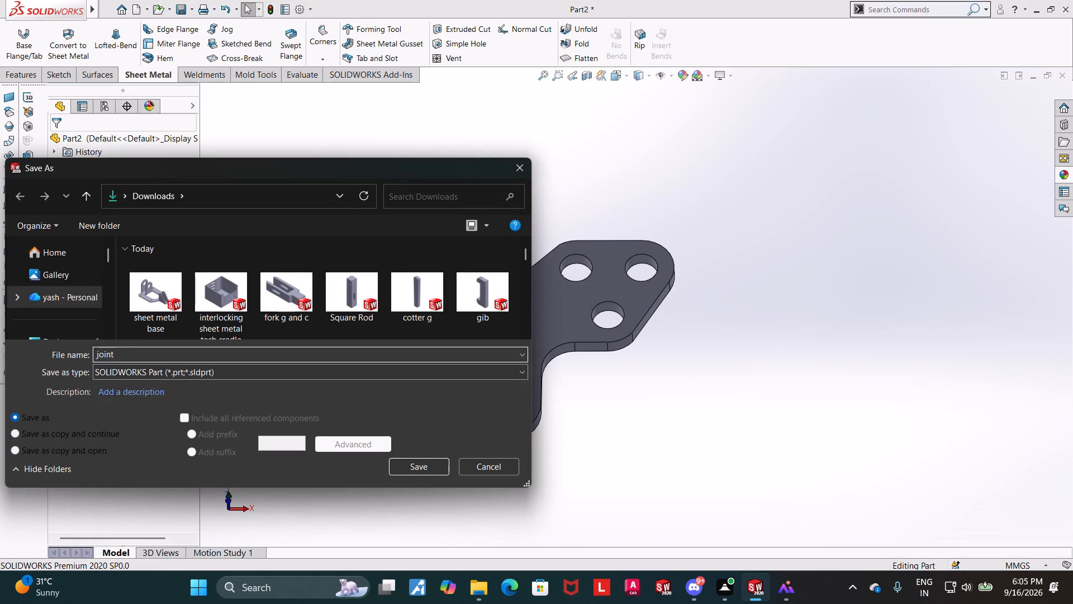
{"action": "type", "text": "plate"}
{"action": "key", "text": "space"}
{"action": "left_click", "coordinate": [412, 462]}
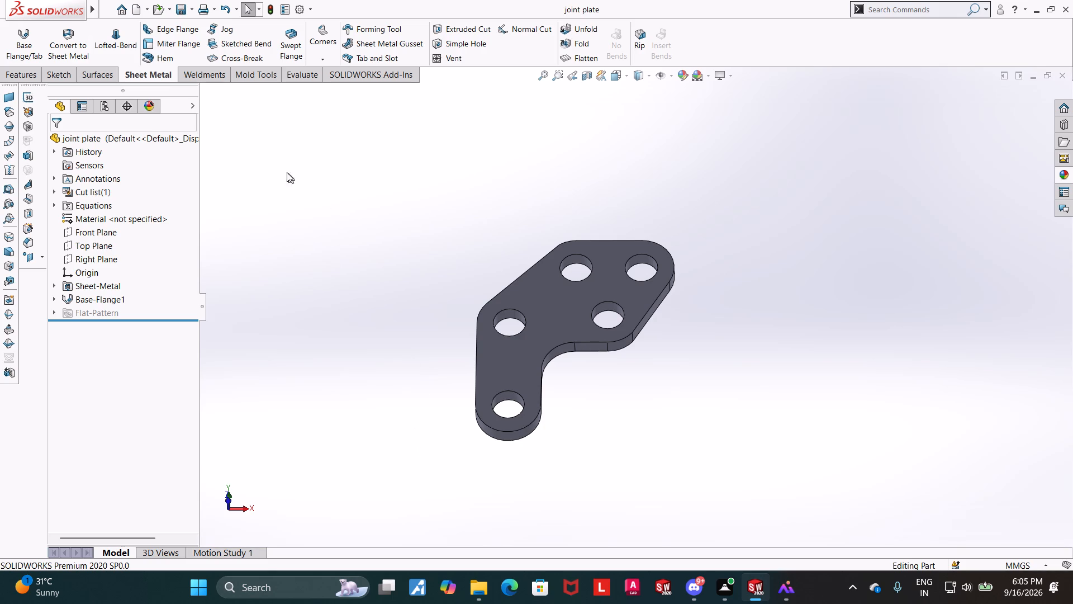
Create a new part document and start a sketch on its Front Plane.
{"action": "left_click", "coordinate": [115, 22]}
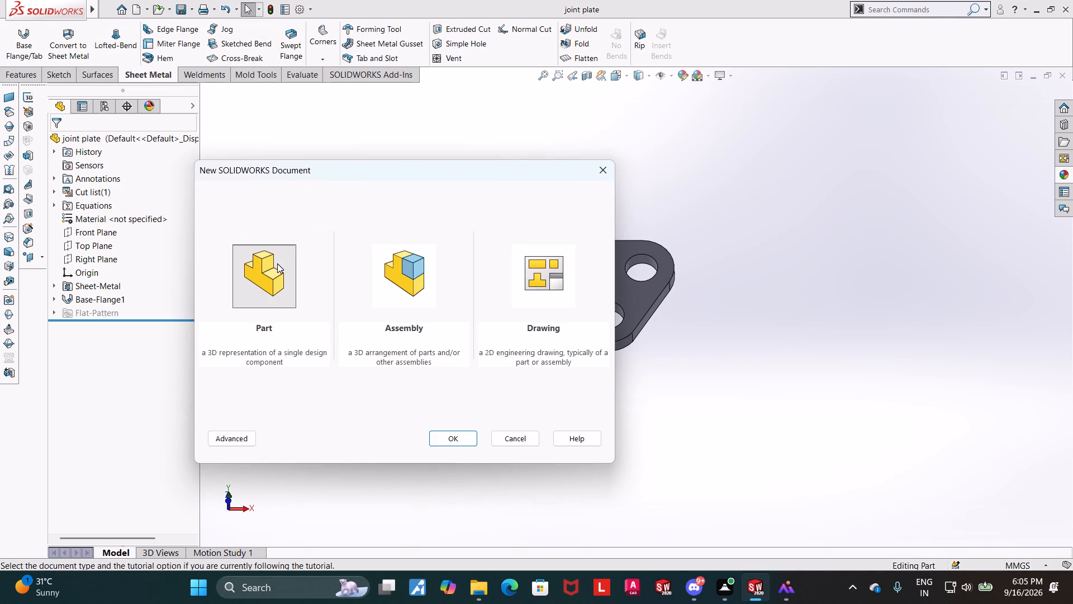
{"action": "double_click", "coordinate": [276, 264]}
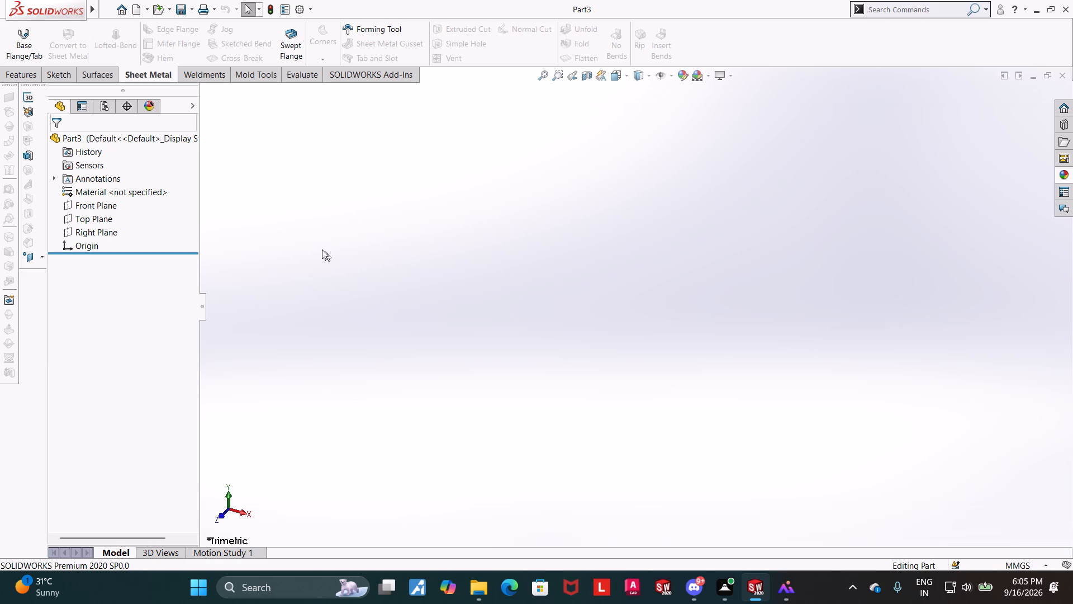
{"action": "left_click", "coordinate": [91, 209]}
{"action": "left_click", "coordinate": [103, 193]}
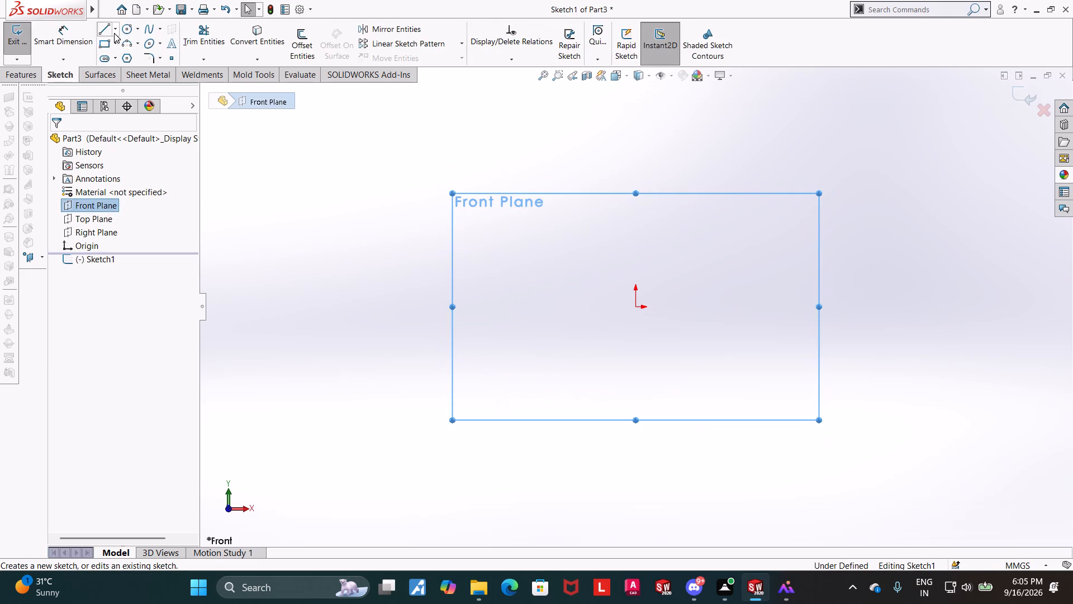
Sketch two lines from the origin, one about 116 mm long sloping down to the left and one sloping down to the right.
{"action": "left_click", "coordinate": [108, 29]}
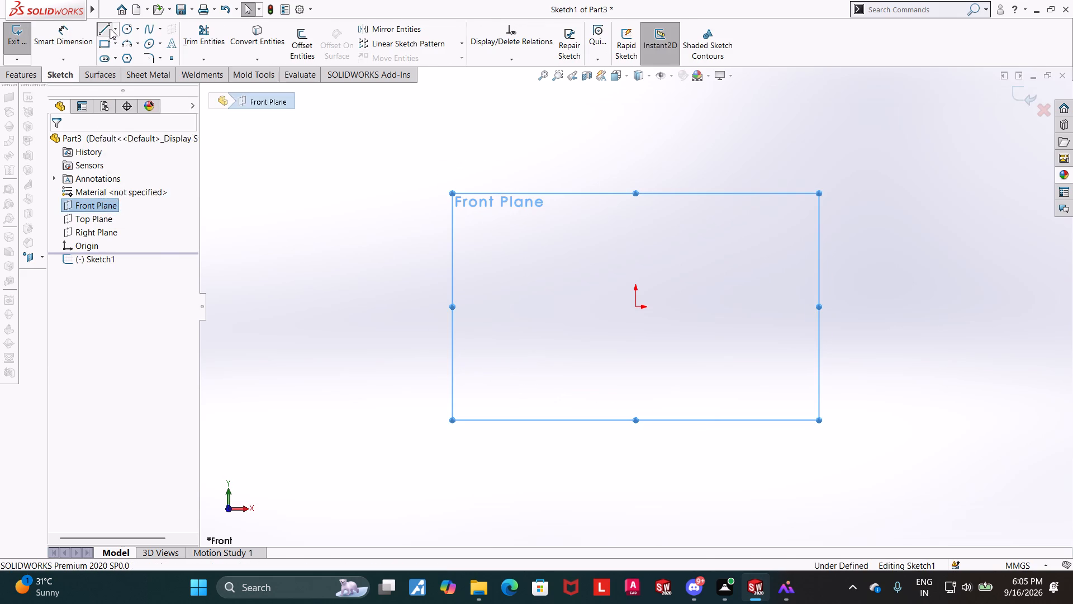
{"action": "left_click", "coordinate": [636, 308]}
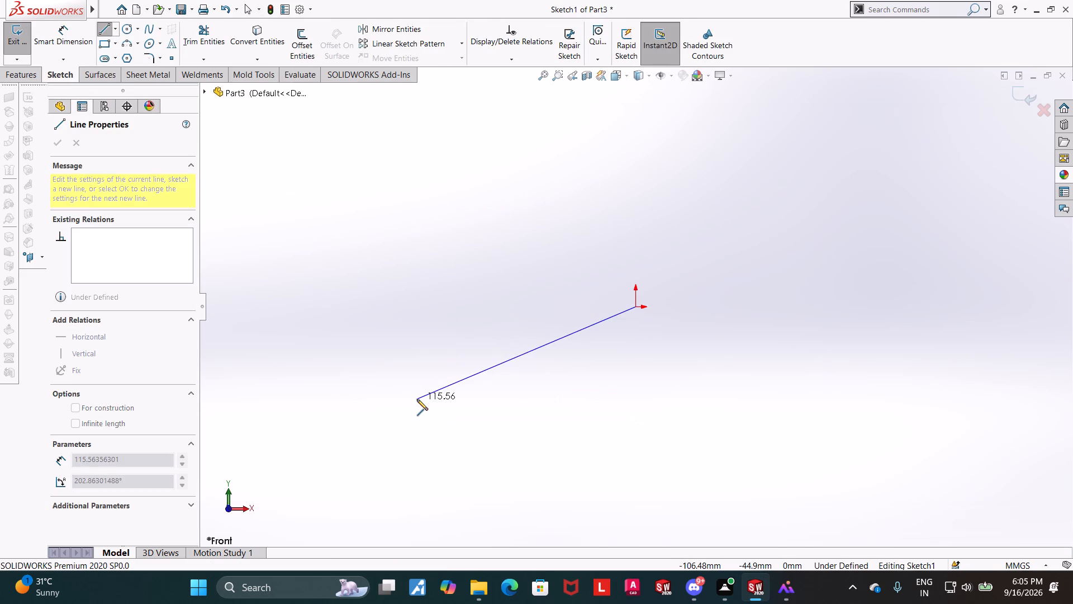
{"action": "left_click", "coordinate": [417, 399]}
{"action": "key", "text": "Escape"}
{"action": "key", "text": "Escape"}
{"action": "left_click", "coordinate": [109, 30]}
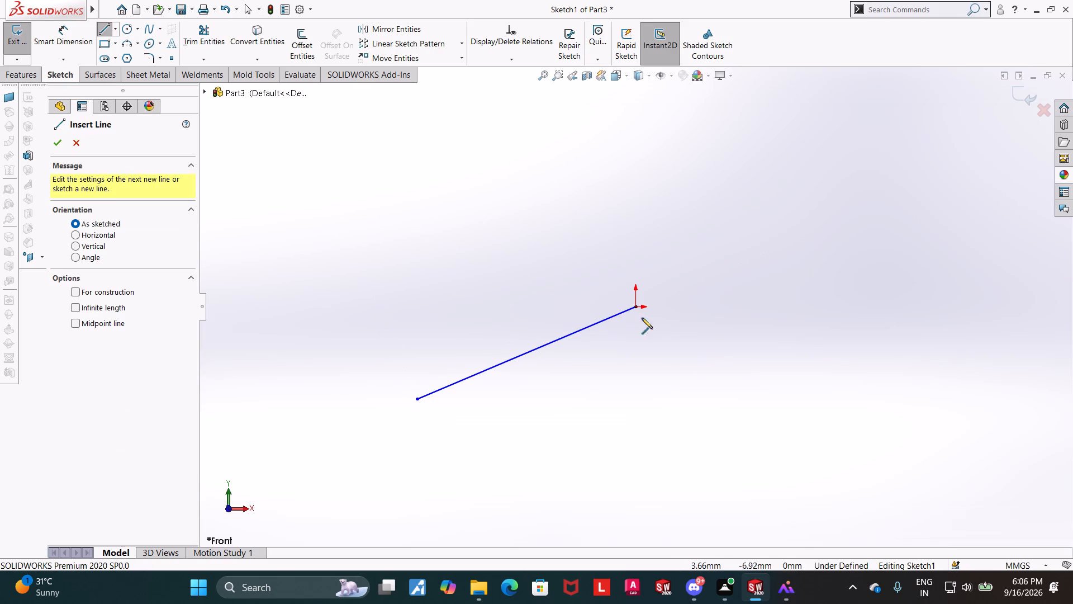
{"action": "left_click", "coordinate": [634, 305]}
{"action": "left_click", "coordinate": [879, 402]}
{"action": "key", "text": "Escape"}
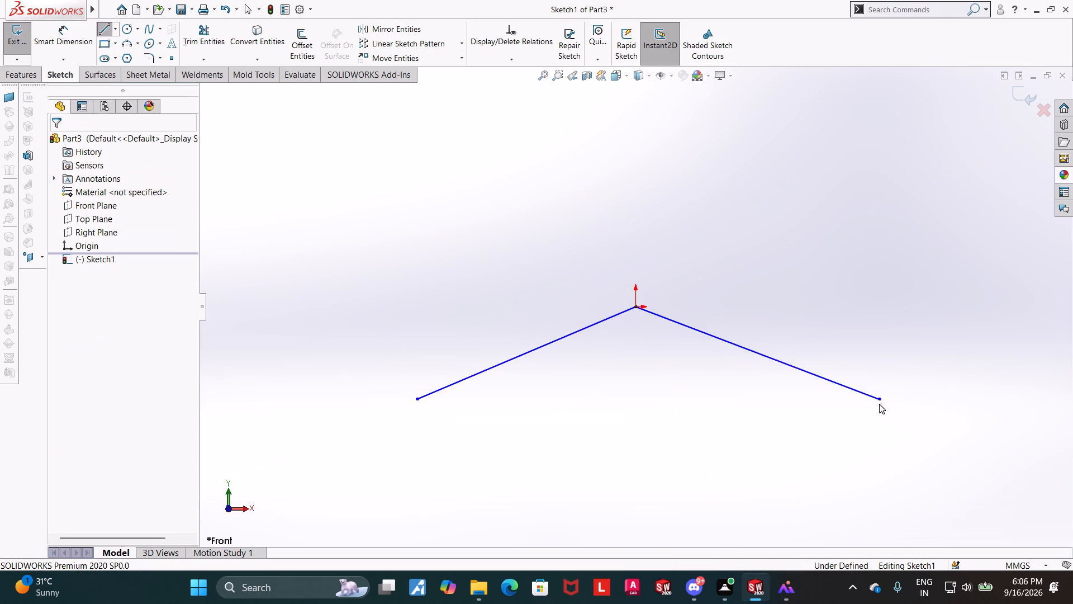
{"action": "key", "text": "Escape"}
{"action": "scroll", "coordinate": [835, 401], "scroll_direction": "up", "scroll_amount": 6}
{"action": "scroll", "coordinate": [666, 407], "scroll_direction": "down", "scroll_amount": 2}
{"action": "key", "text": "Escape"}
{"action": "key", "text": "Escape"}
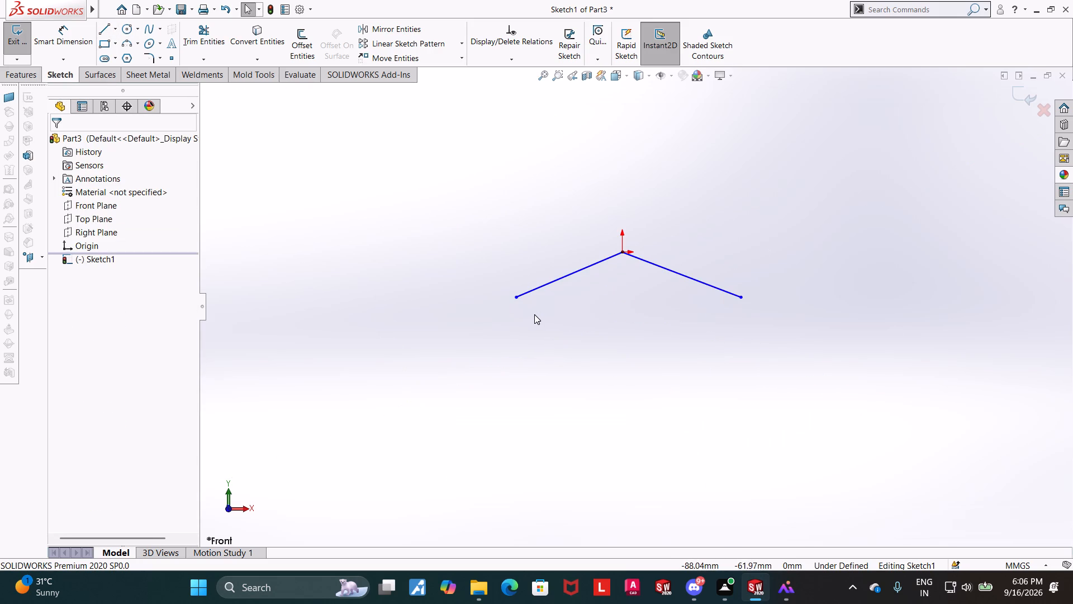
{"action": "left_click", "coordinate": [398, 135]}
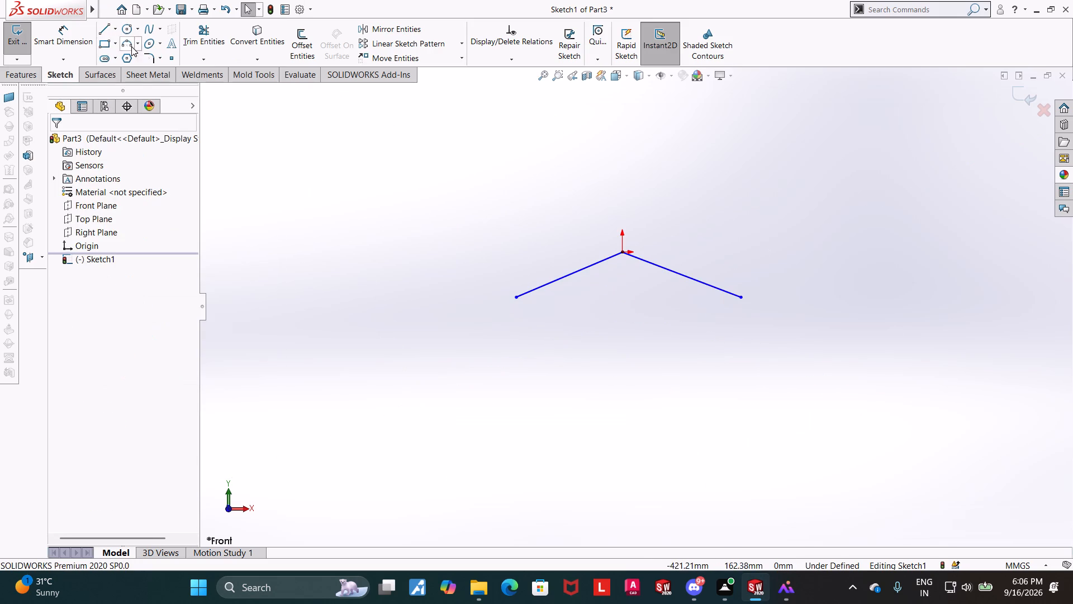
Draw a circle centred on the outer end of each sloping line, both of similar size.
{"action": "left_click", "coordinate": [128, 33]}
{"action": "left_click", "coordinate": [516, 297]}
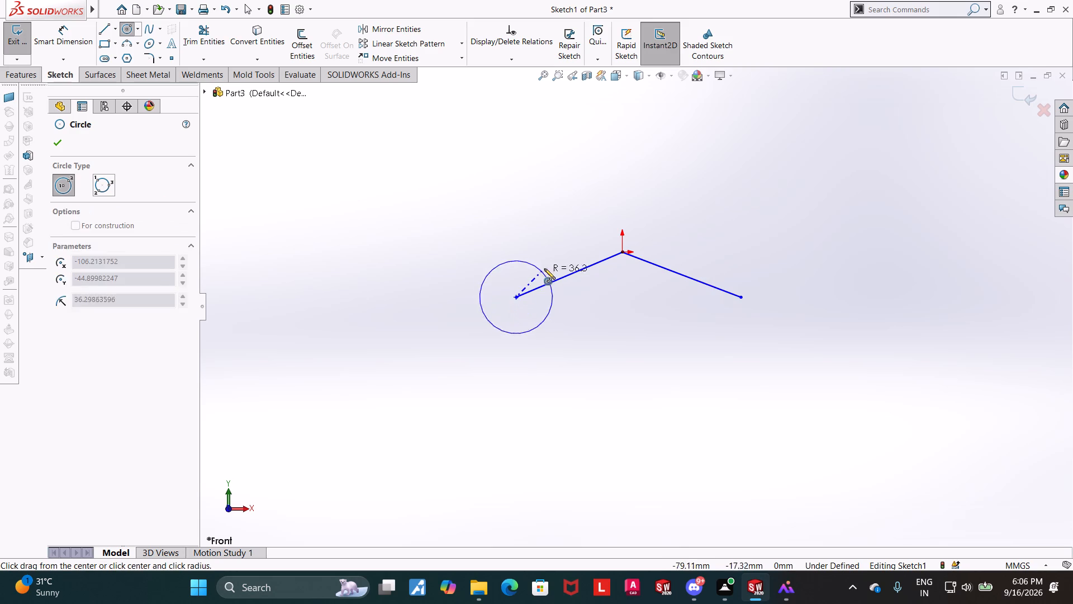
{"action": "left_click", "coordinate": [547, 266]}
{"action": "key", "text": "Escape"}
{"action": "key", "text": "Escape"}
{"action": "left_click", "coordinate": [132, 31]}
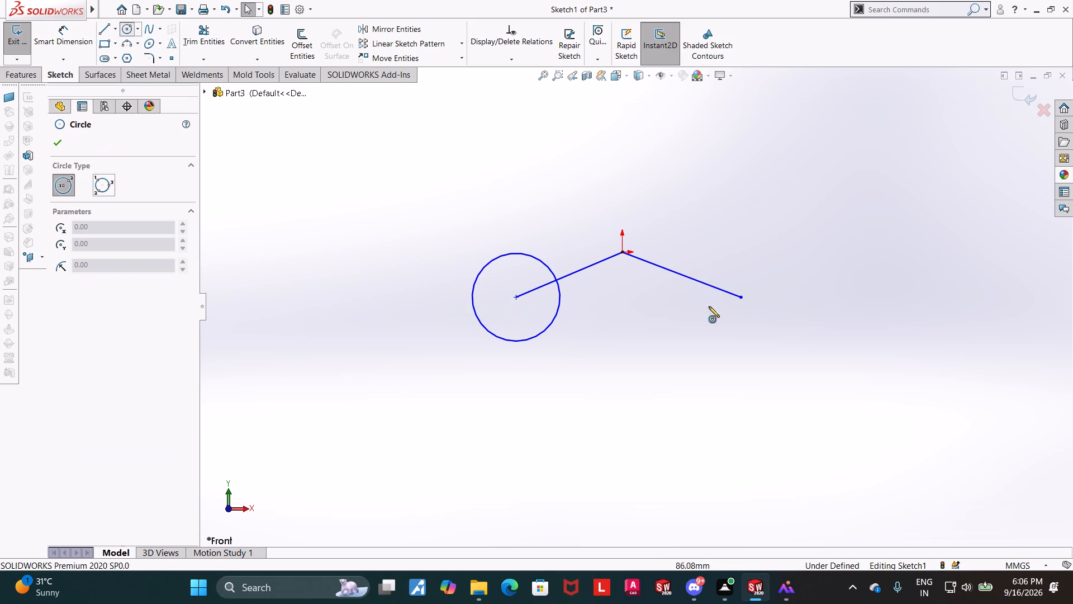
{"action": "left_click", "coordinate": [743, 298]}
{"action": "left_click", "coordinate": [772, 267]}
{"action": "key", "text": "Escape"}
{"action": "key", "text": "Escape"}
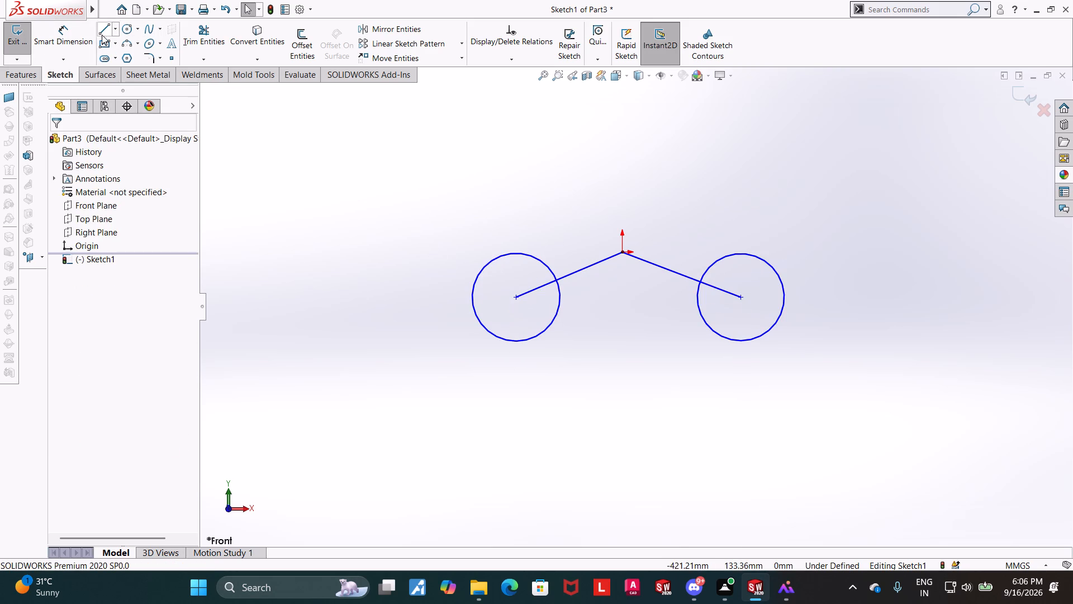
Dimension the angle between the two sloping lines and set it to 138°.
{"action": "left_click", "coordinate": [71, 31]}
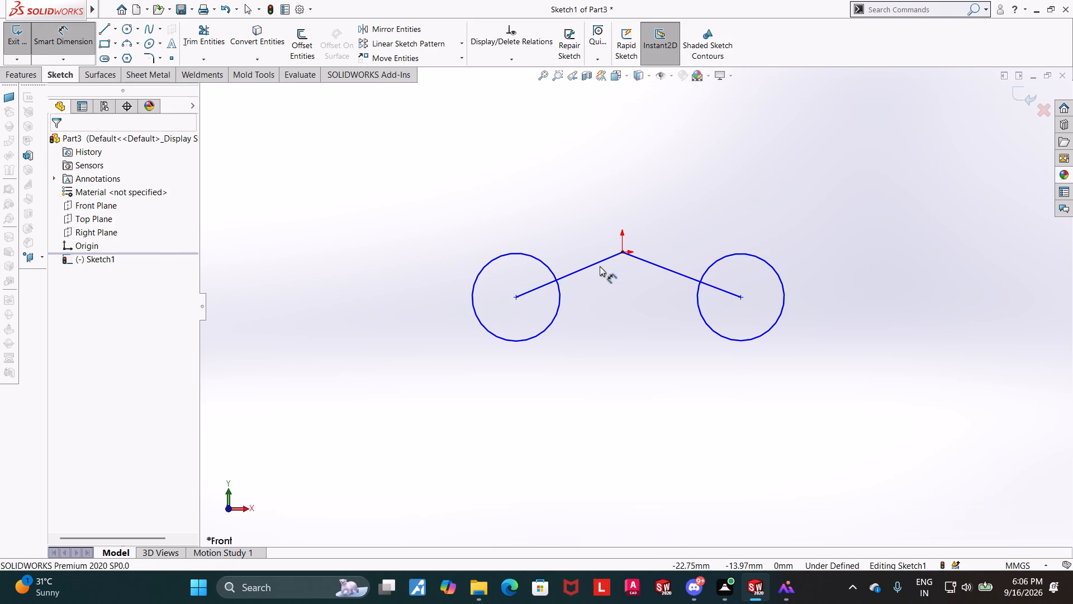
{"action": "left_click", "coordinate": [598, 263]}
{"action": "left_click", "coordinate": [659, 264]}
{"action": "left_click", "coordinate": [612, 291]}
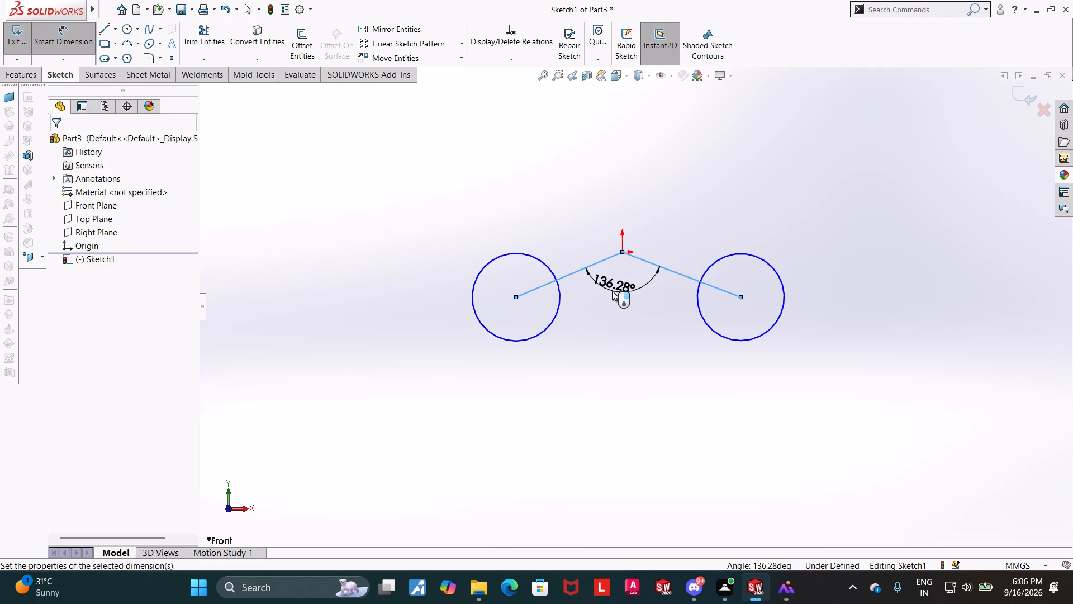
{"action": "type", "text": "13"}
{"action": "key", "text": "8"}
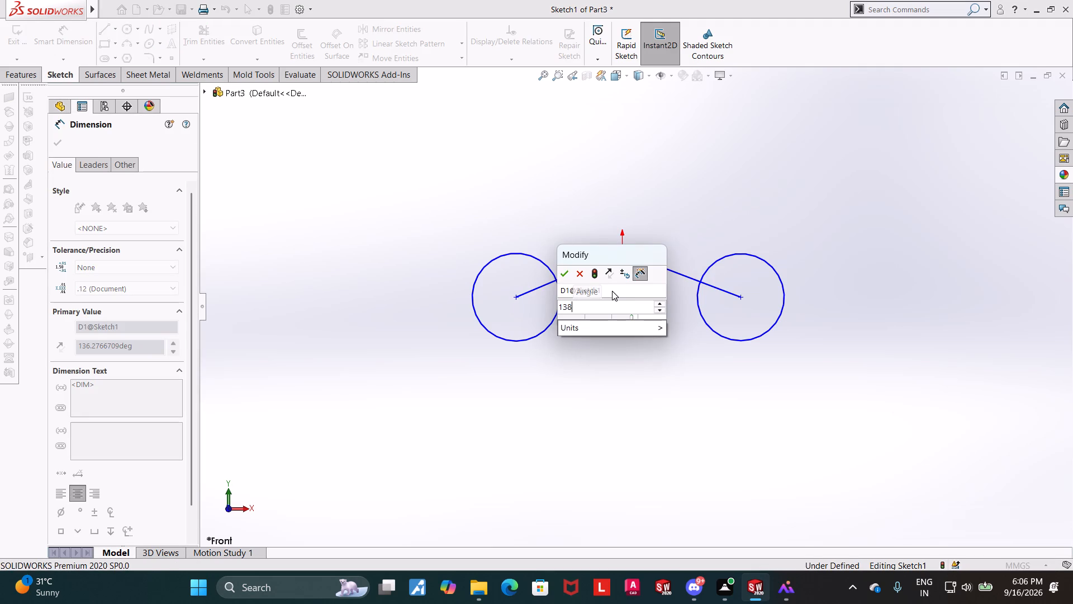
{"action": "key", "text": "Return"}
{"action": "key", "text": "Escape"}
{"action": "key", "text": "Escape"}
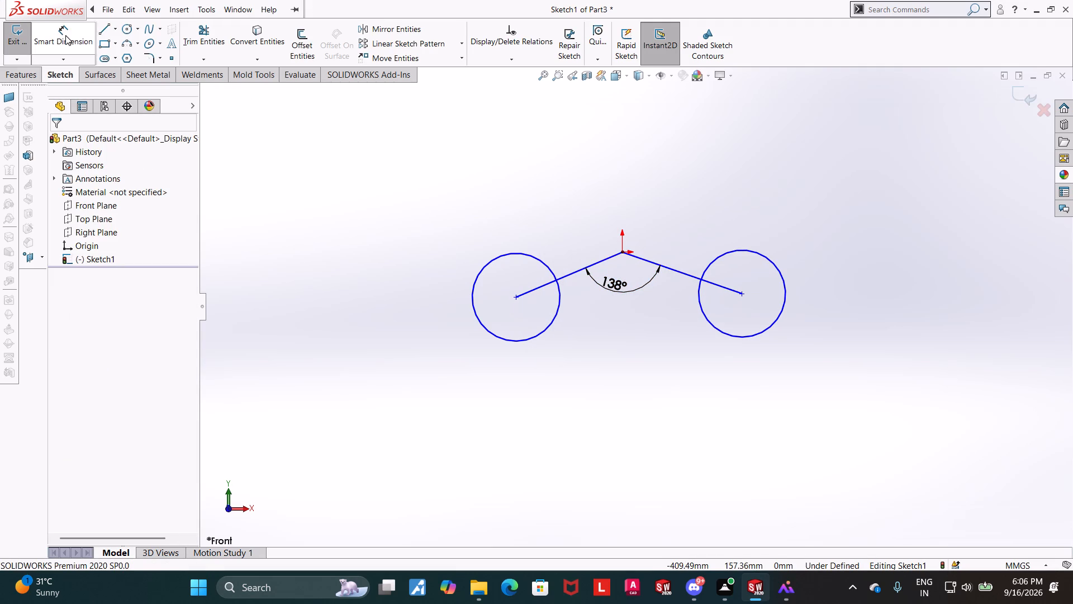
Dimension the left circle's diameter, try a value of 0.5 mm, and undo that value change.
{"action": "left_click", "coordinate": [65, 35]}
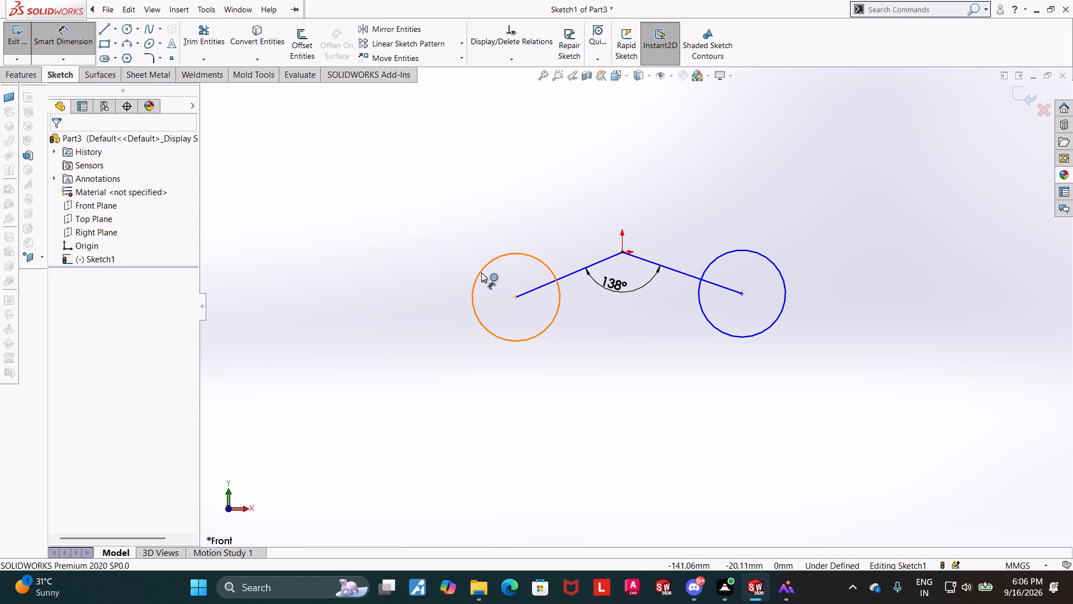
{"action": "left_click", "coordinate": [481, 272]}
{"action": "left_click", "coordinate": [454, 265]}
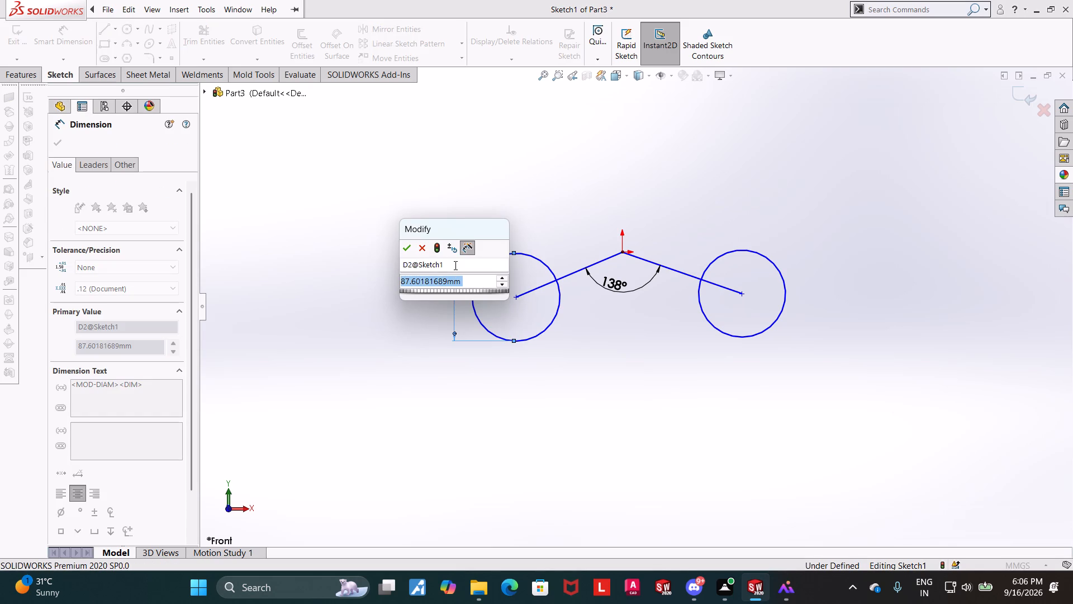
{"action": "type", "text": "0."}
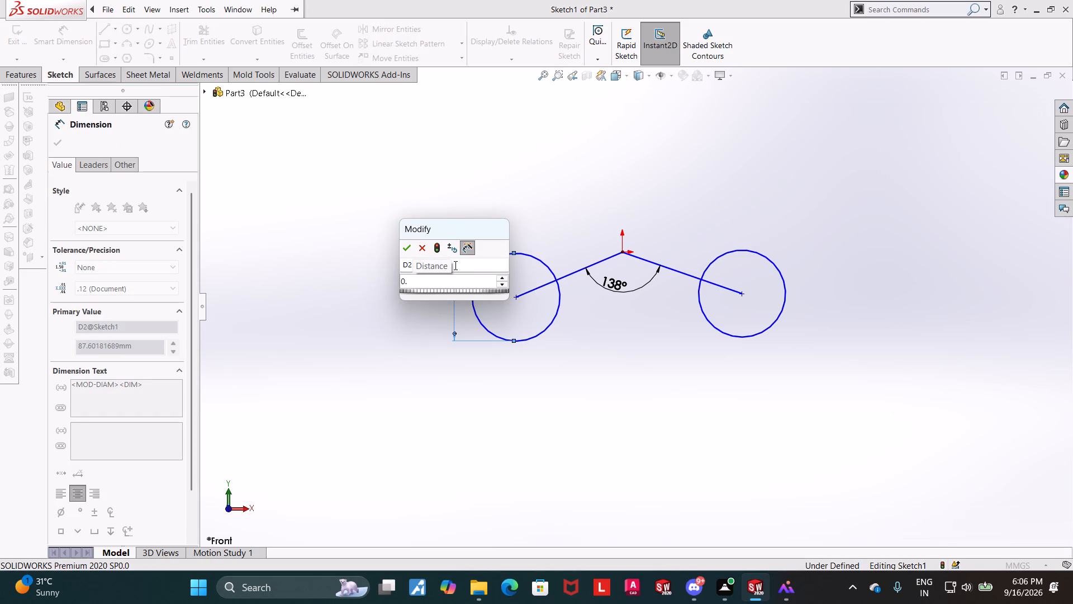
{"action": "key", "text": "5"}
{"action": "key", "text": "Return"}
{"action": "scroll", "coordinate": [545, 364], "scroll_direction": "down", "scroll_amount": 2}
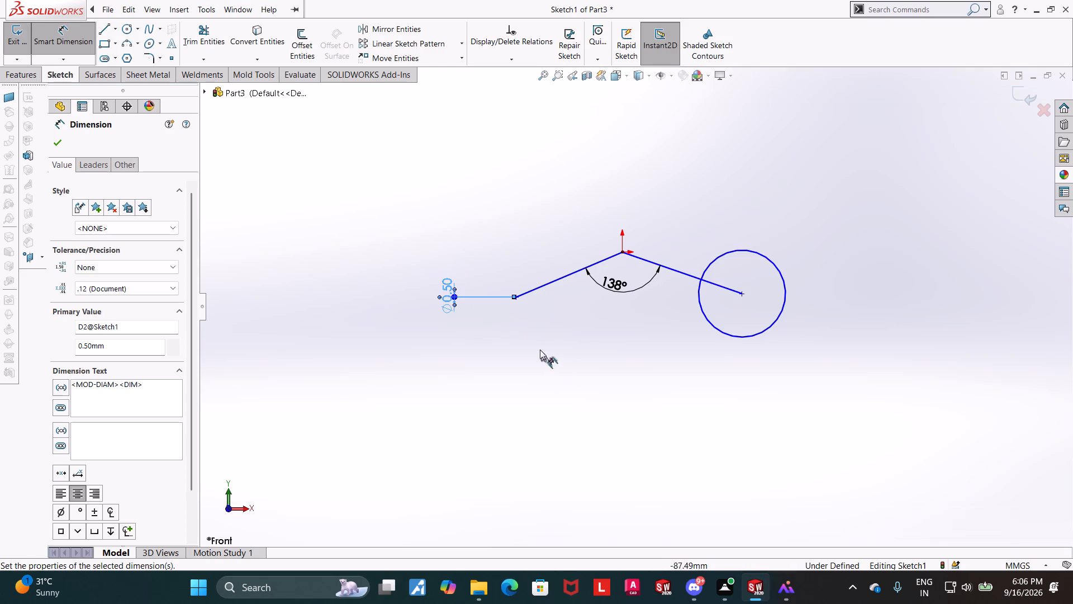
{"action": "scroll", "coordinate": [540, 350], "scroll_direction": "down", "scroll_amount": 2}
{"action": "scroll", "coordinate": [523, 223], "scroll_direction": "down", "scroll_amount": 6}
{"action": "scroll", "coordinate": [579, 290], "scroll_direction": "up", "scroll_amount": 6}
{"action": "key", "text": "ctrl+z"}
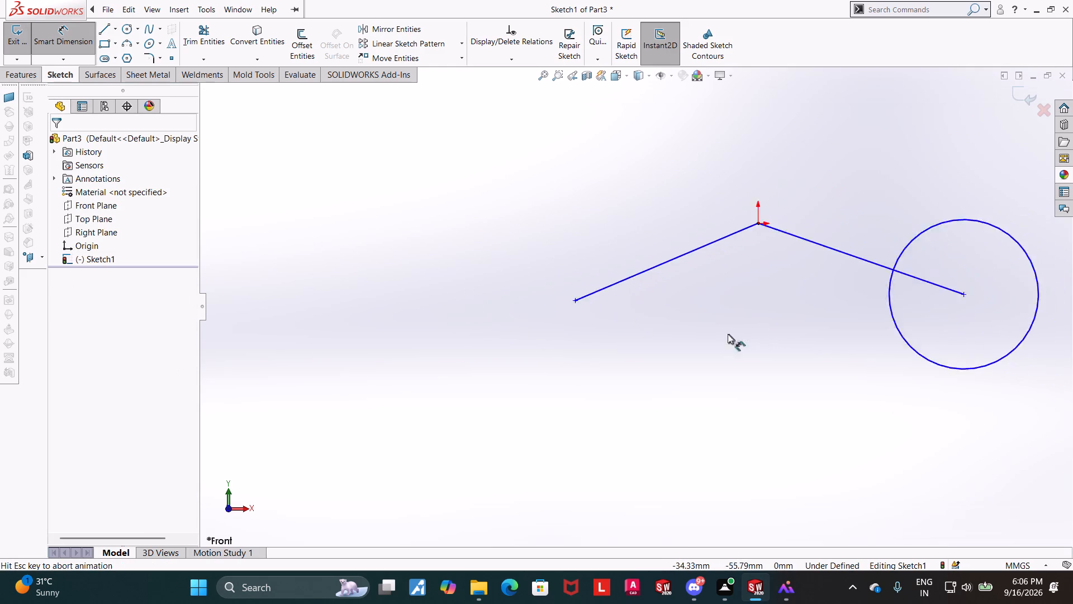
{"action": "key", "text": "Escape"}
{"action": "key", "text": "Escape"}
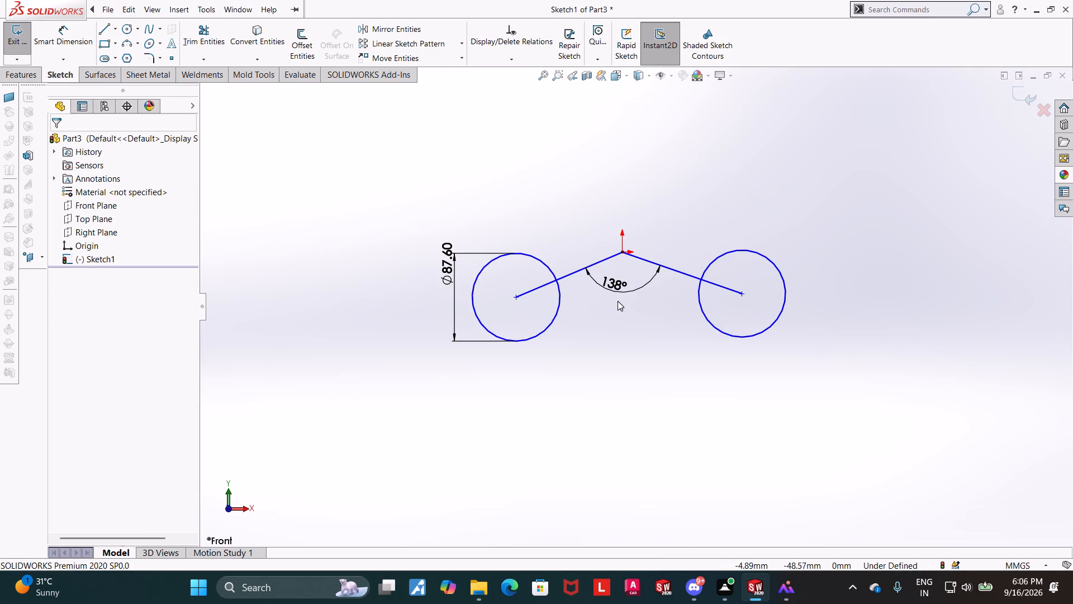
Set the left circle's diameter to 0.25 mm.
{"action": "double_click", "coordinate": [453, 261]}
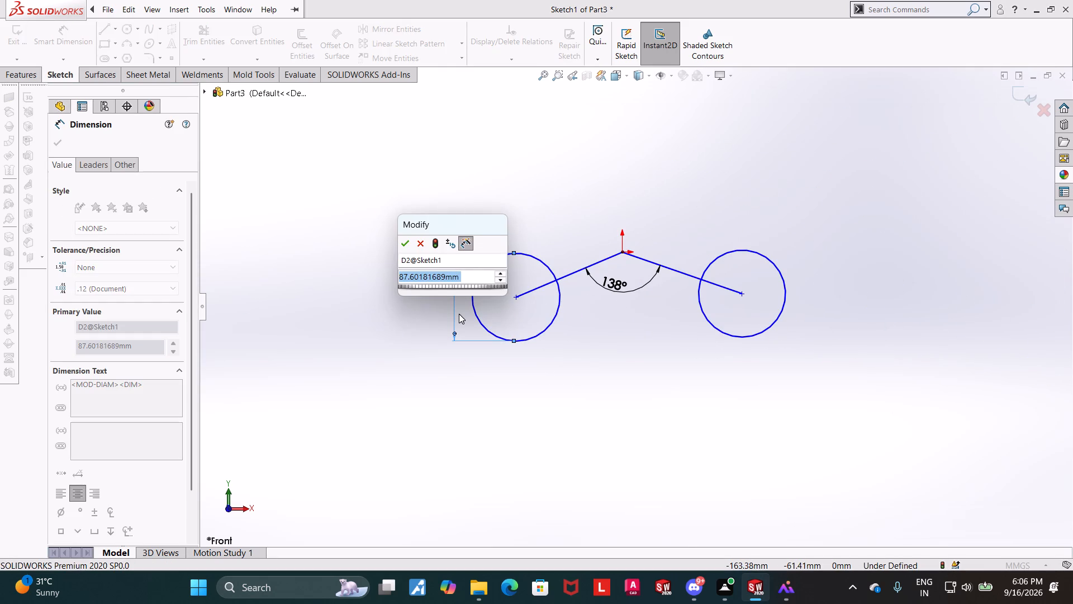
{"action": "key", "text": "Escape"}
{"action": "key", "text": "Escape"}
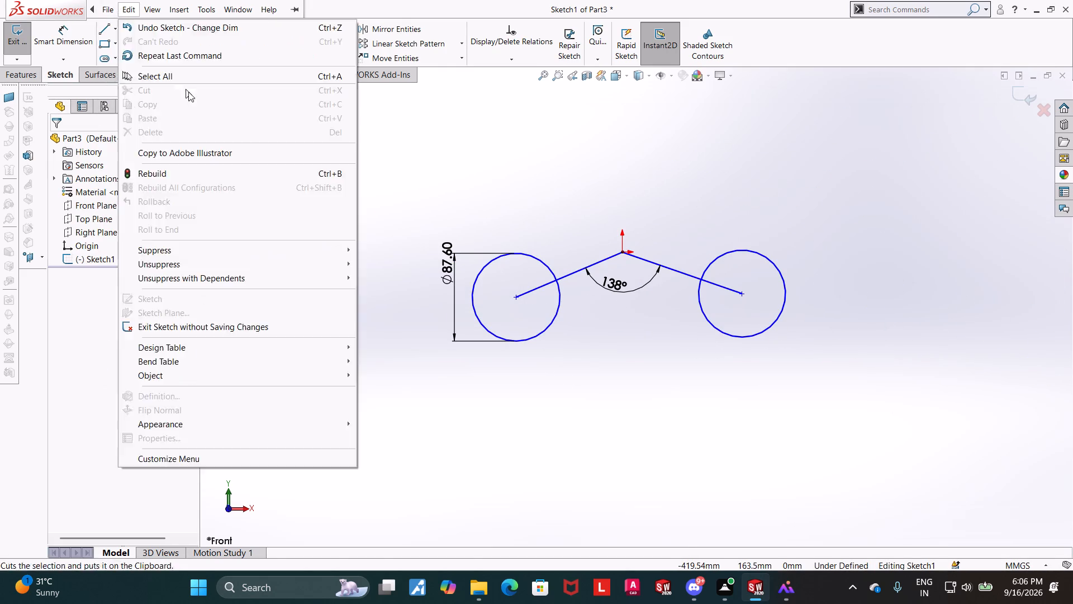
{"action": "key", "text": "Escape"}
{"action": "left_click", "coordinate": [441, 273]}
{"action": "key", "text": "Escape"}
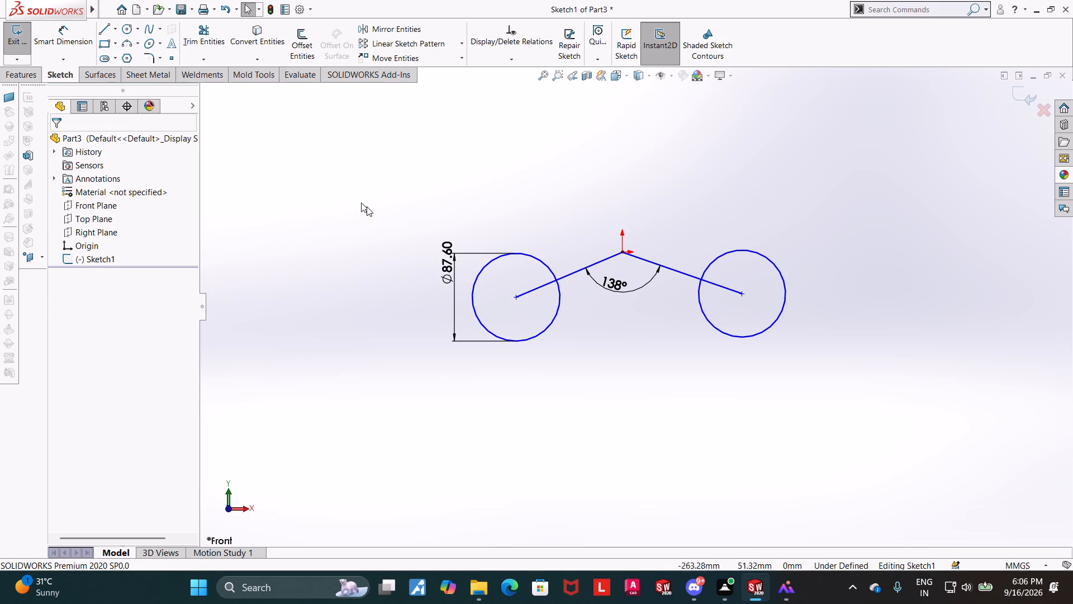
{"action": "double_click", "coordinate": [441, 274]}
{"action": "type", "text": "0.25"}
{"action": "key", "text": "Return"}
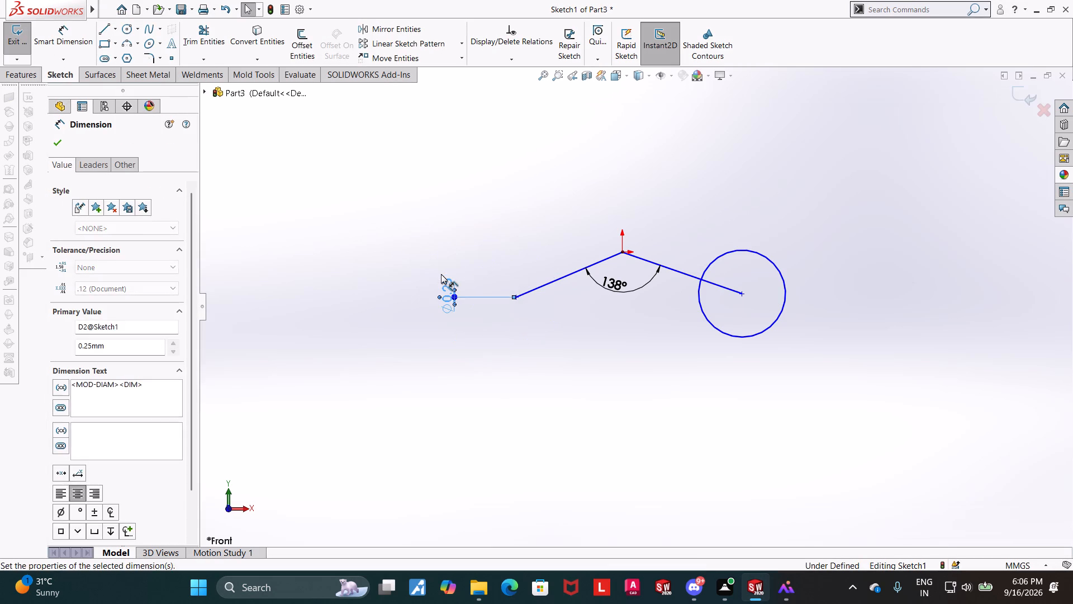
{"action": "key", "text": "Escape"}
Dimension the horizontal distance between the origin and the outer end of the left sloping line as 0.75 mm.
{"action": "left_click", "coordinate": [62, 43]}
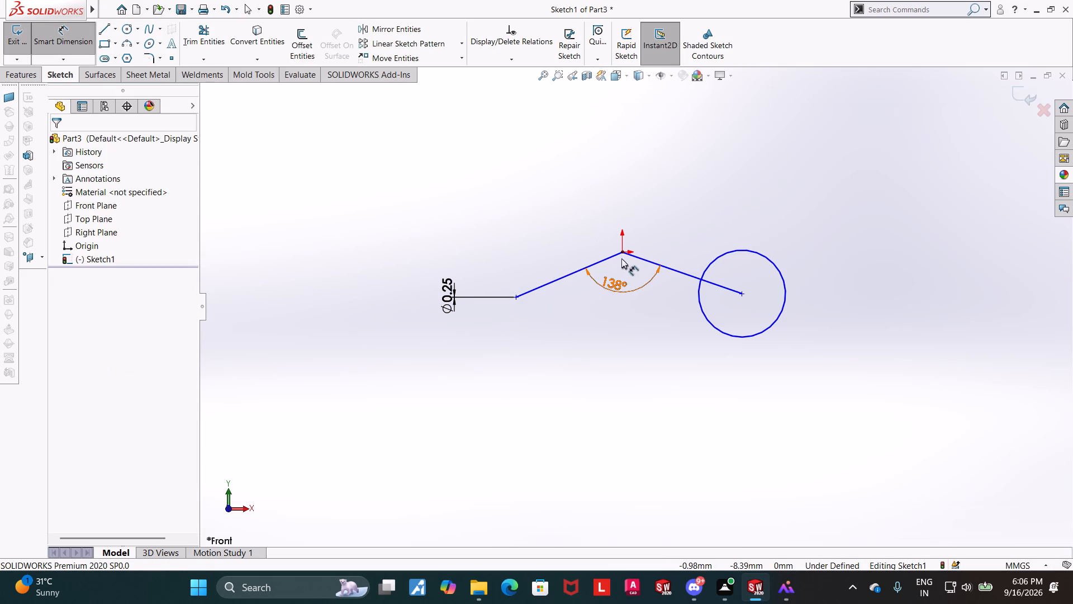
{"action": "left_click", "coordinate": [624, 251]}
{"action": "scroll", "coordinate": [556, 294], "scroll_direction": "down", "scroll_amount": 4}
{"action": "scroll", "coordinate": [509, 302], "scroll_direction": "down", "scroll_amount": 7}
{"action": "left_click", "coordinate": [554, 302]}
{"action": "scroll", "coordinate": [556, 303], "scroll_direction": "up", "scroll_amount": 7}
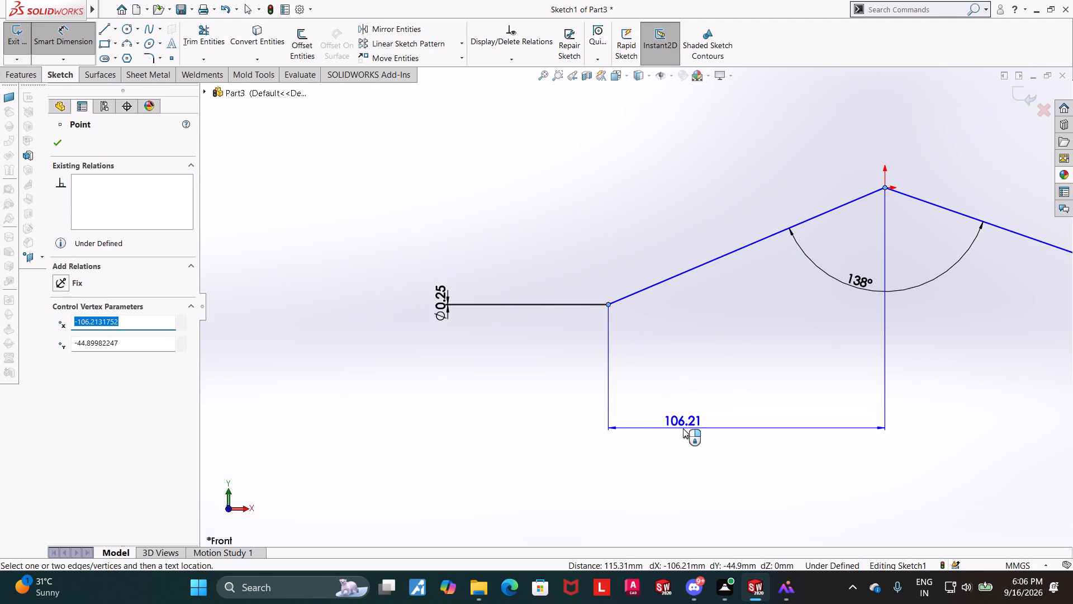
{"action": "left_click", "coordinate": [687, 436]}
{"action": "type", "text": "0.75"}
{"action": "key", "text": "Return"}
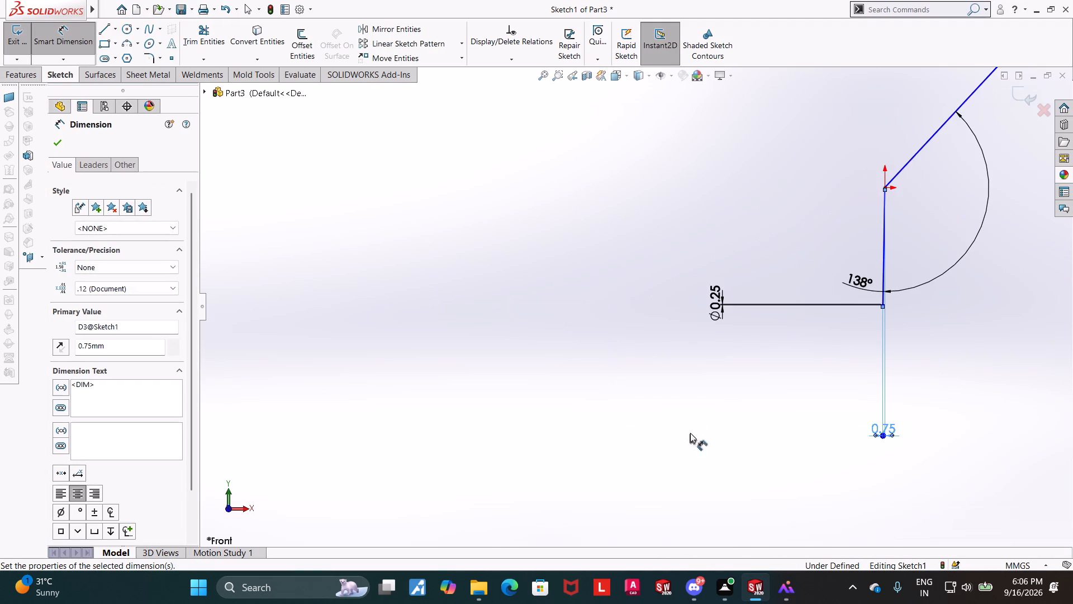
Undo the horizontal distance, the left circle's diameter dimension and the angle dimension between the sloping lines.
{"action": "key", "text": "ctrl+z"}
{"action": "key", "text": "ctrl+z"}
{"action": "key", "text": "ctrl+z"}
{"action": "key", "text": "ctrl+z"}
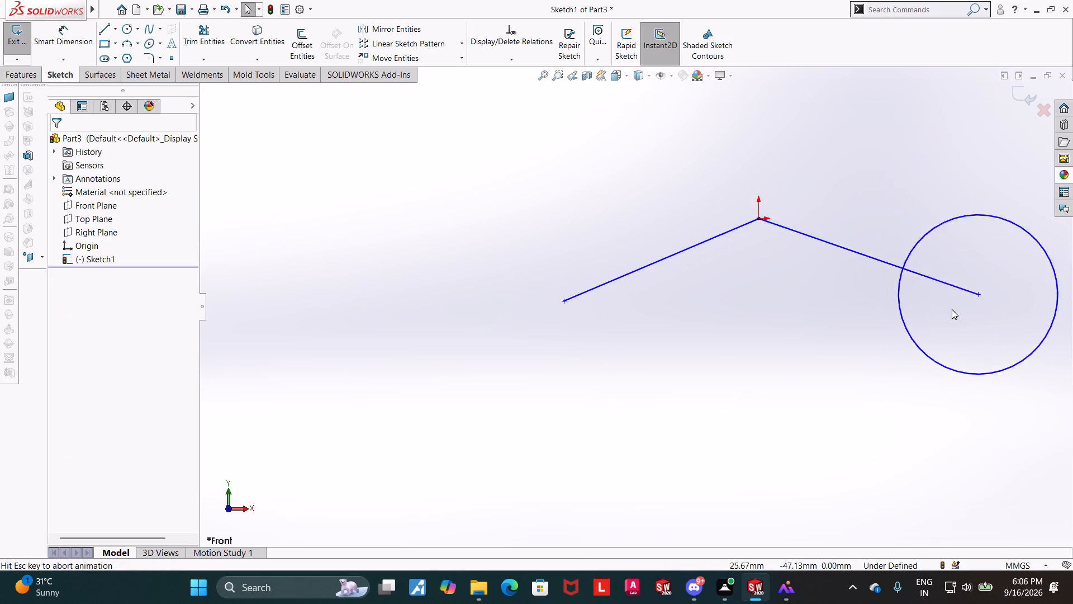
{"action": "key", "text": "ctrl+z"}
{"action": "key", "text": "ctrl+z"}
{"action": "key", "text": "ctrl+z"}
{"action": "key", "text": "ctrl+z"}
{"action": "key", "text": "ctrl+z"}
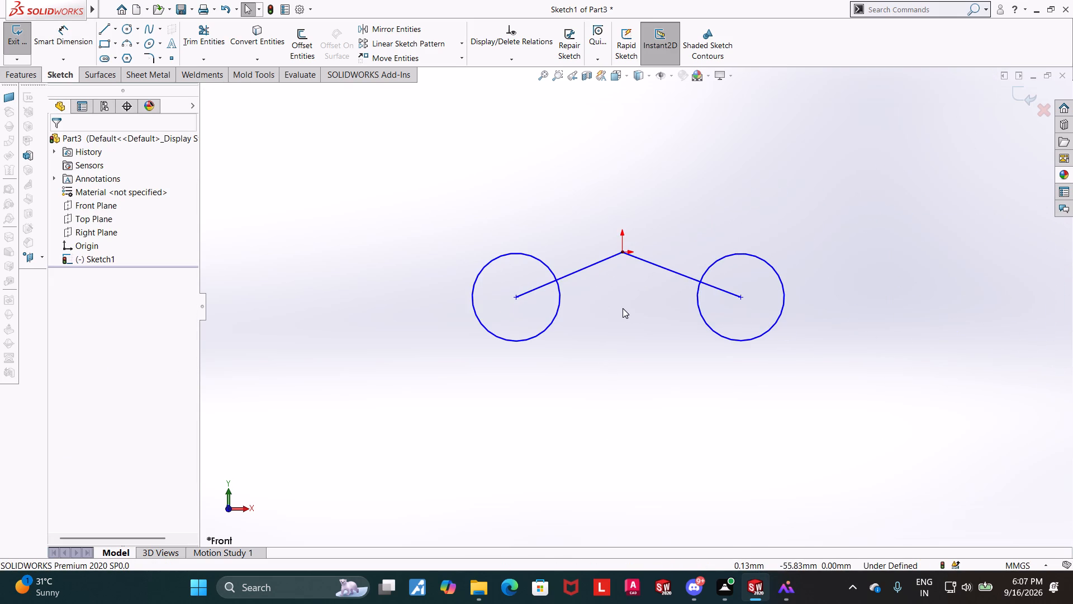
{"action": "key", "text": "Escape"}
Dimension the horizontal distance between the two circle centres and set it to 1.5 mm.
{"action": "left_click", "coordinate": [68, 45]}
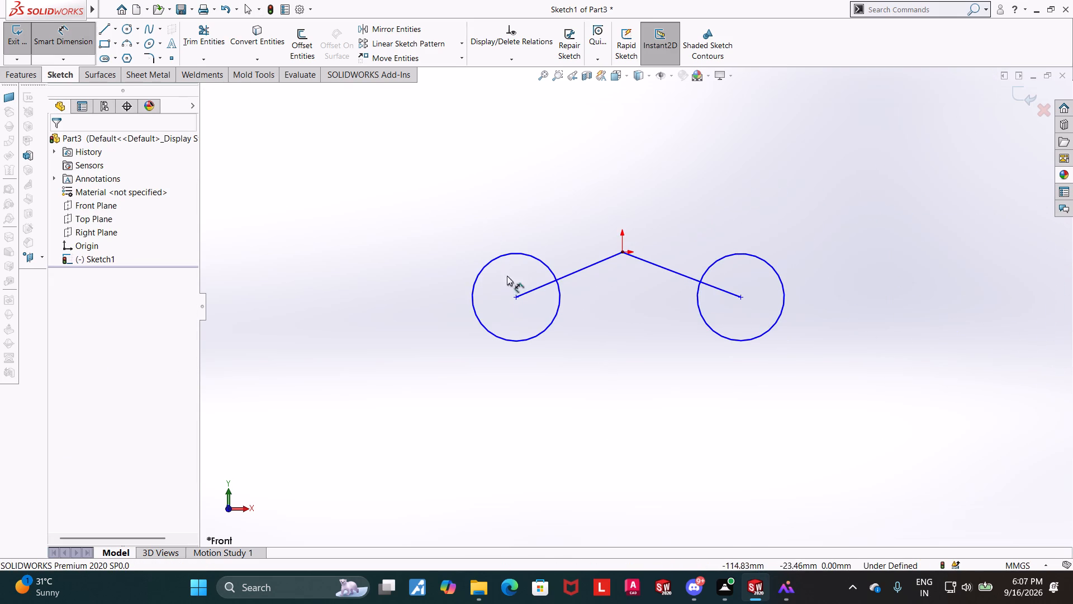
{"action": "left_click", "coordinate": [517, 298]}
{"action": "left_click", "coordinate": [740, 298]}
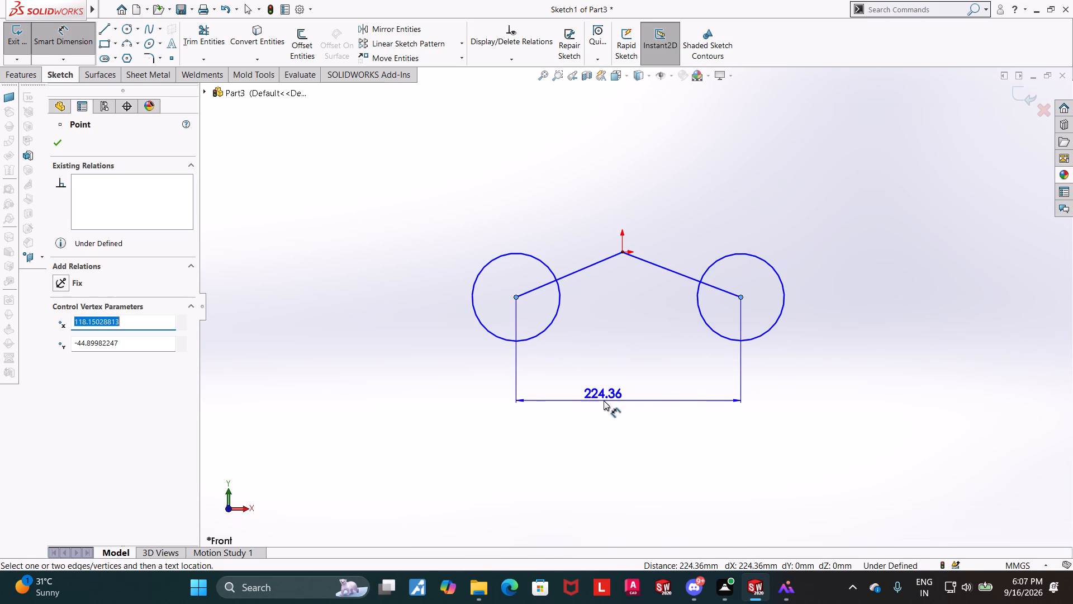
{"action": "left_click", "coordinate": [604, 400]}
{"action": "type", "text": "1.5"}
{"action": "key", "text": "Return"}
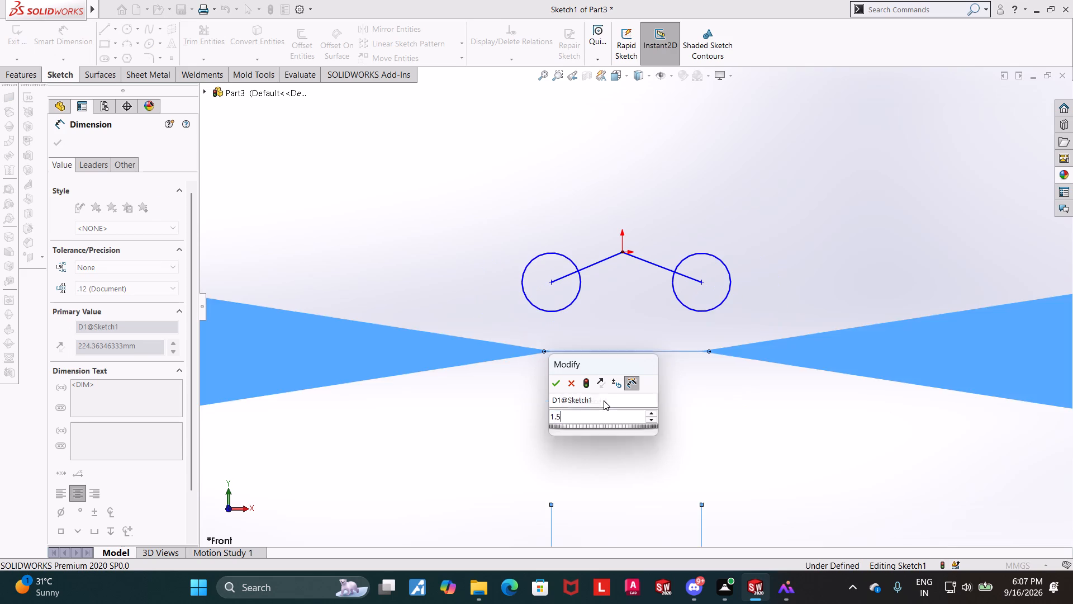
{"action": "key", "text": "Escape"}
{"action": "key", "text": "Escape"}
Dimension the left circle's diameter and set it to 0.5 mm.
{"action": "left_click", "coordinate": [47, 27]}
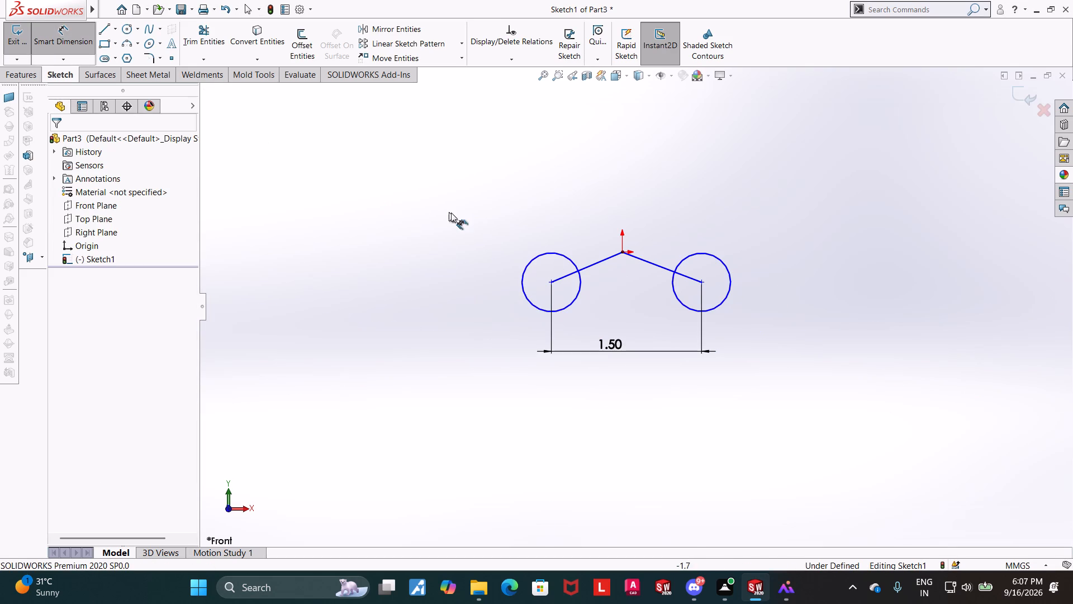
{"action": "scroll", "coordinate": [485, 217], "scroll_direction": "down", "scroll_amount": 3}
{"action": "left_click", "coordinate": [577, 341]}
{"action": "left_click", "coordinate": [544, 347]}
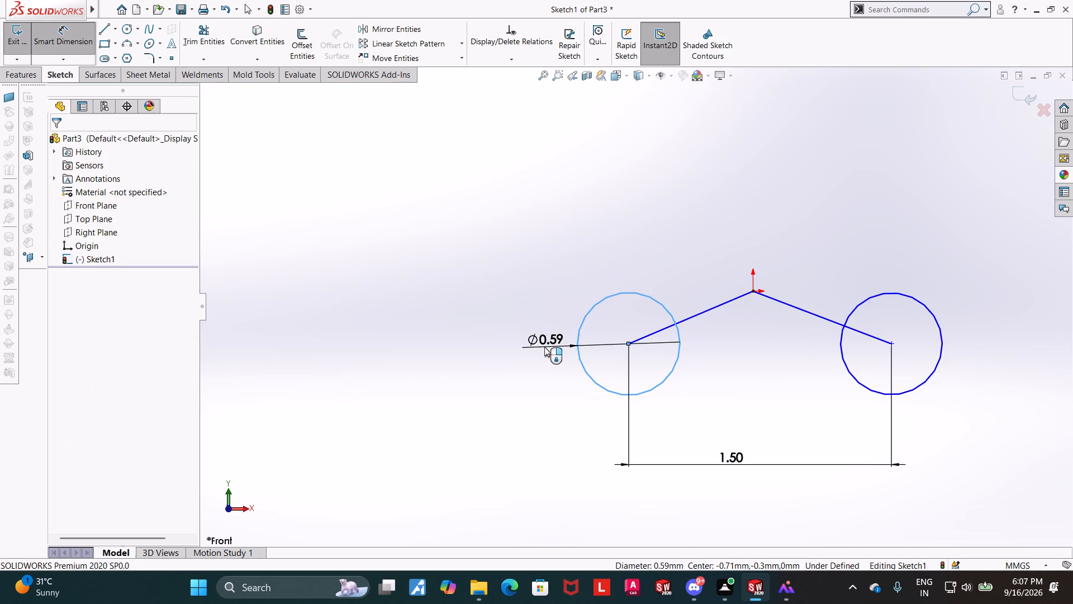
{"action": "type", "text": "0.5"}
{"action": "key", "text": "Return"}
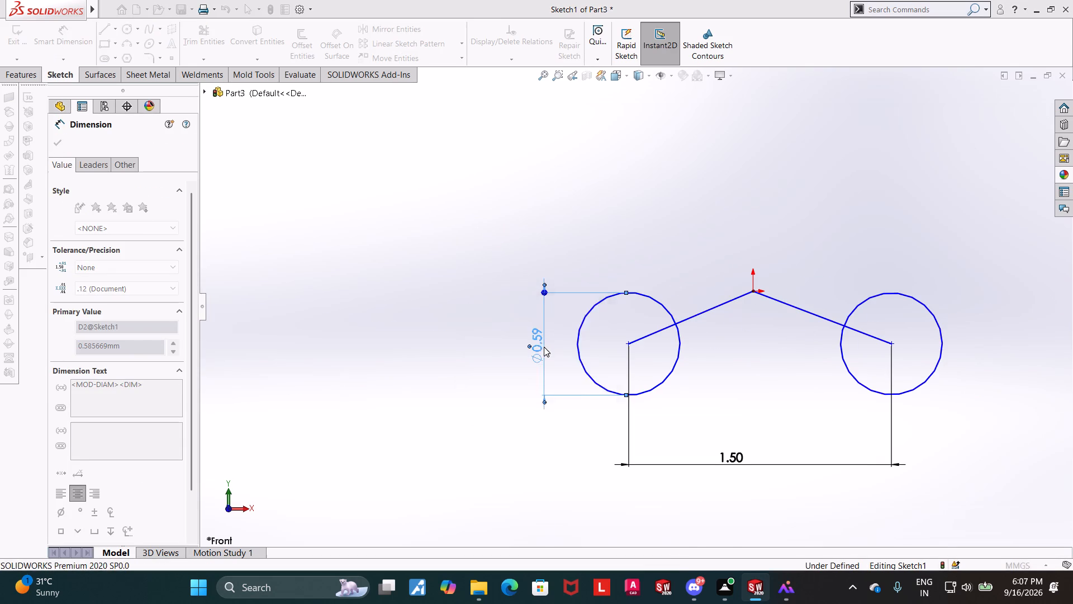
{"action": "key", "text": "Escape"}
{"action": "key", "text": "Escape"}
{"action": "key", "text": "Escape"}
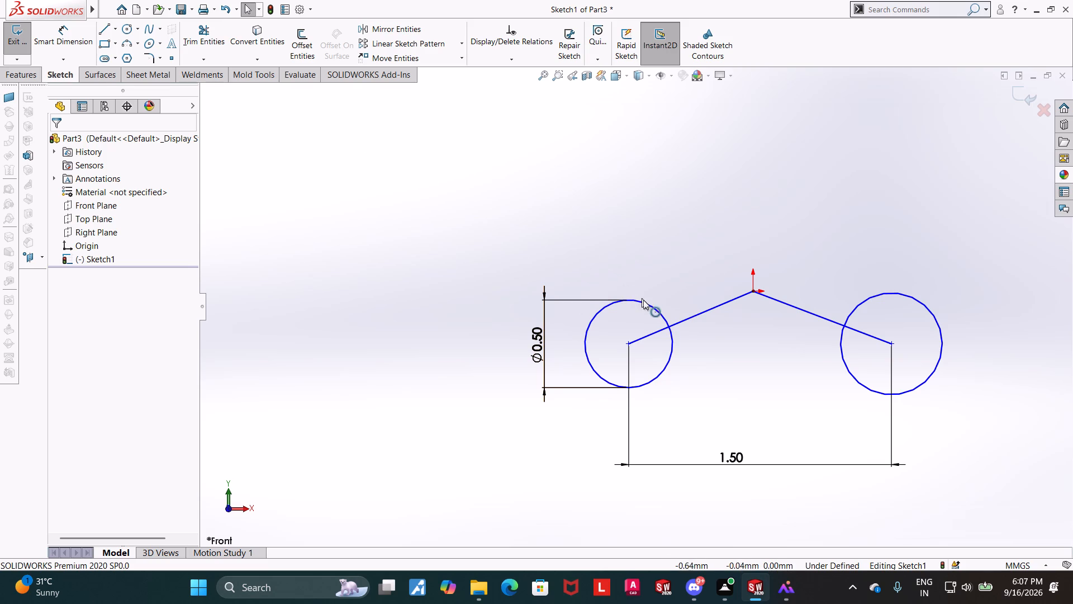
Add an Equal relation between the left and right circles.
{"action": "left_click", "coordinate": [645, 303]}
{"action": "left_click", "coordinate": [929, 311], "text": "ctrl"}
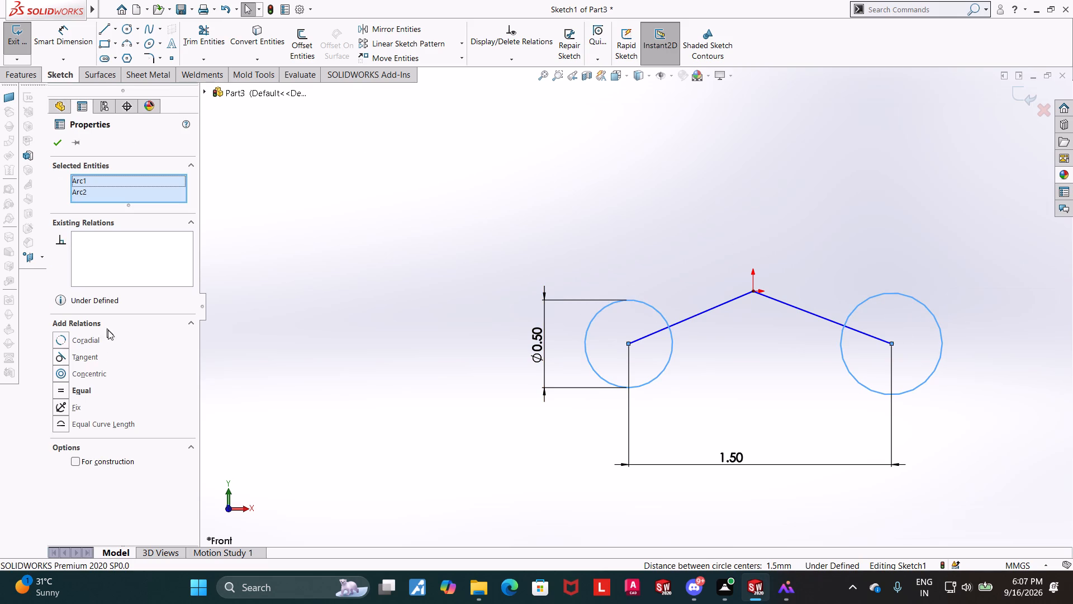
{"action": "left_click", "coordinate": [61, 393]}
{"action": "left_click", "coordinate": [57, 147]}
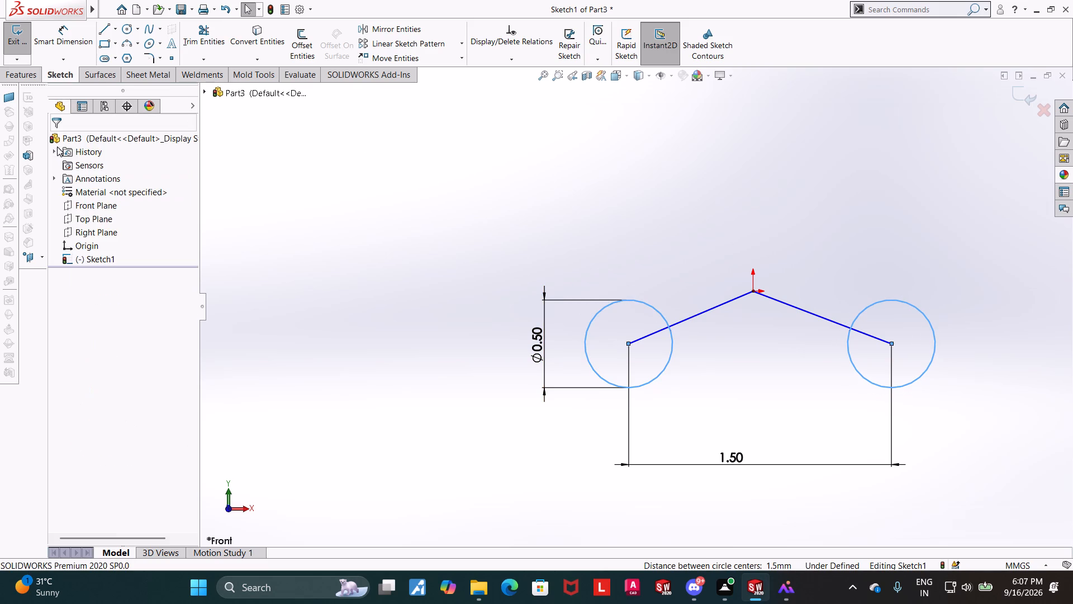
{"action": "left_click", "coordinate": [438, 197]}
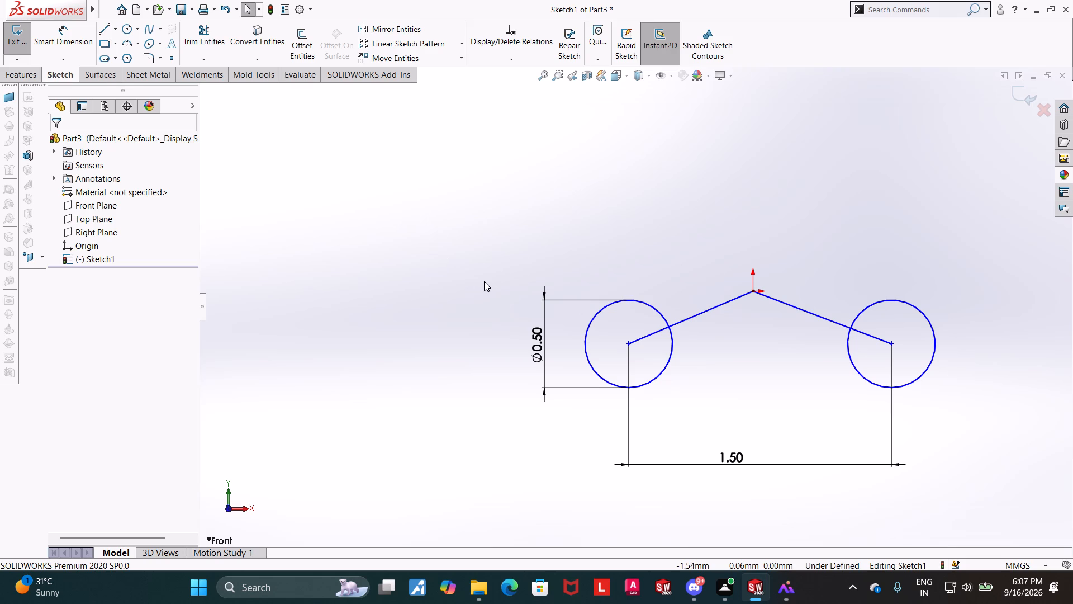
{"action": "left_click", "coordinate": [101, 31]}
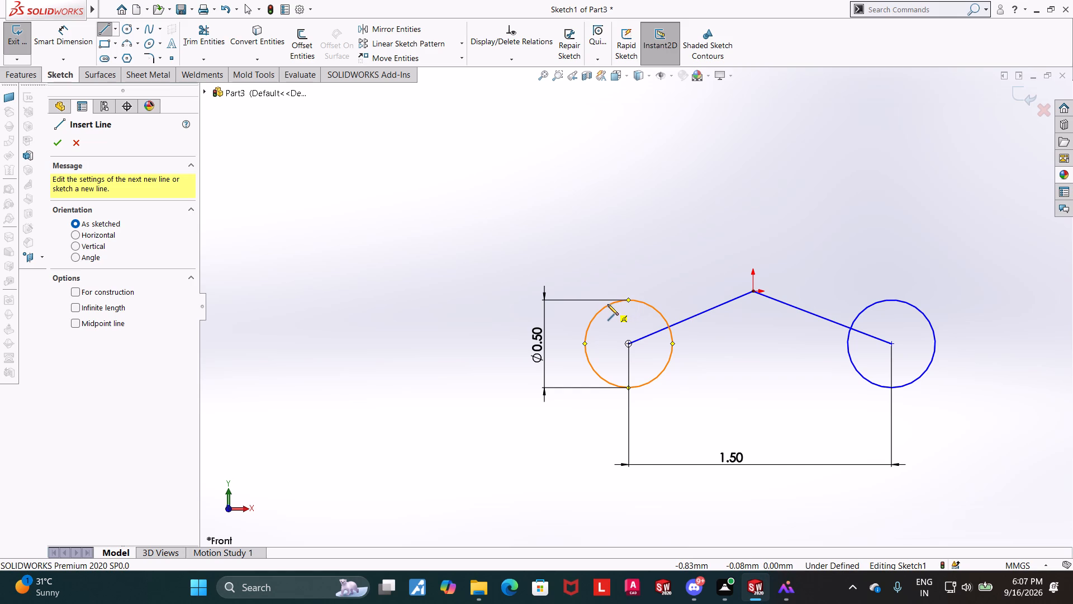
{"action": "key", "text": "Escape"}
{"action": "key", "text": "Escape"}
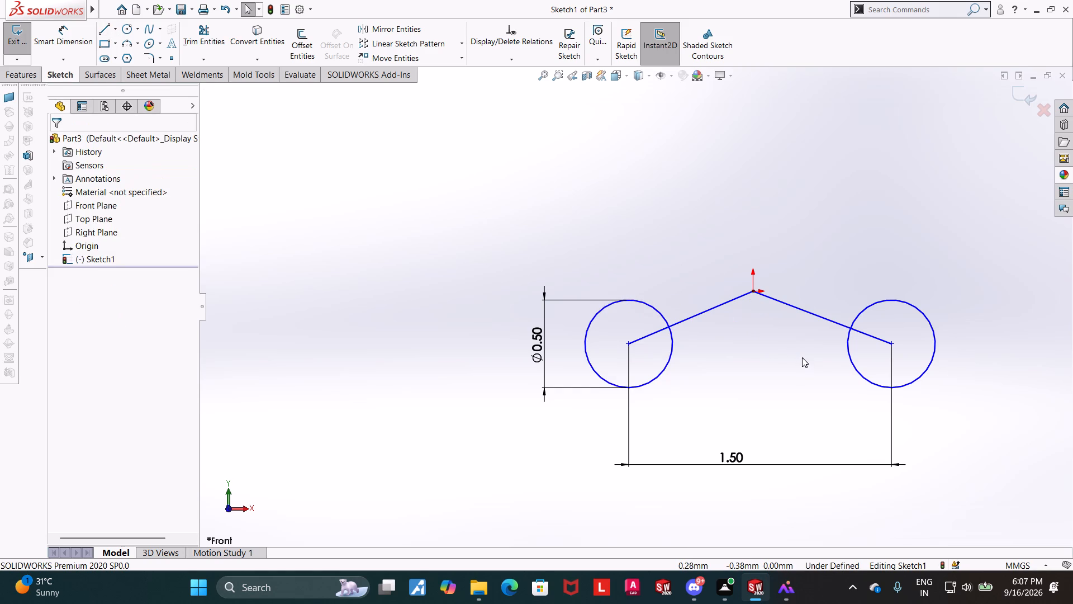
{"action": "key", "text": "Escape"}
Dimension the horizontal distance from the origin to the right circle's centre and set it to 0.75 mm.
{"action": "left_click", "coordinate": [73, 36]}
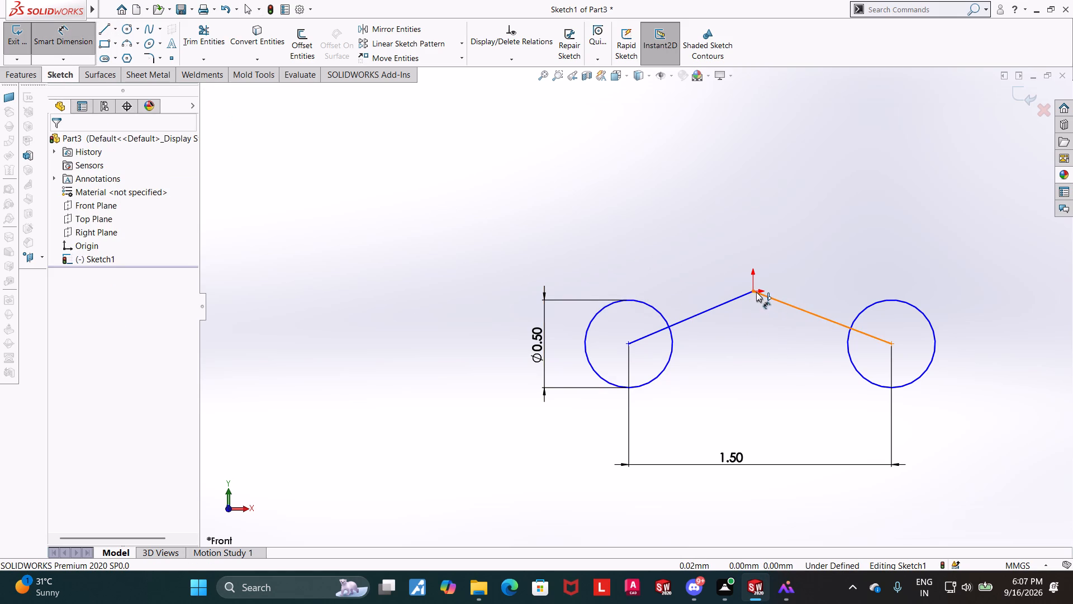
{"action": "left_click", "coordinate": [754, 291]}
{"action": "left_click", "coordinate": [892, 346]}
{"action": "left_click", "coordinate": [860, 181]}
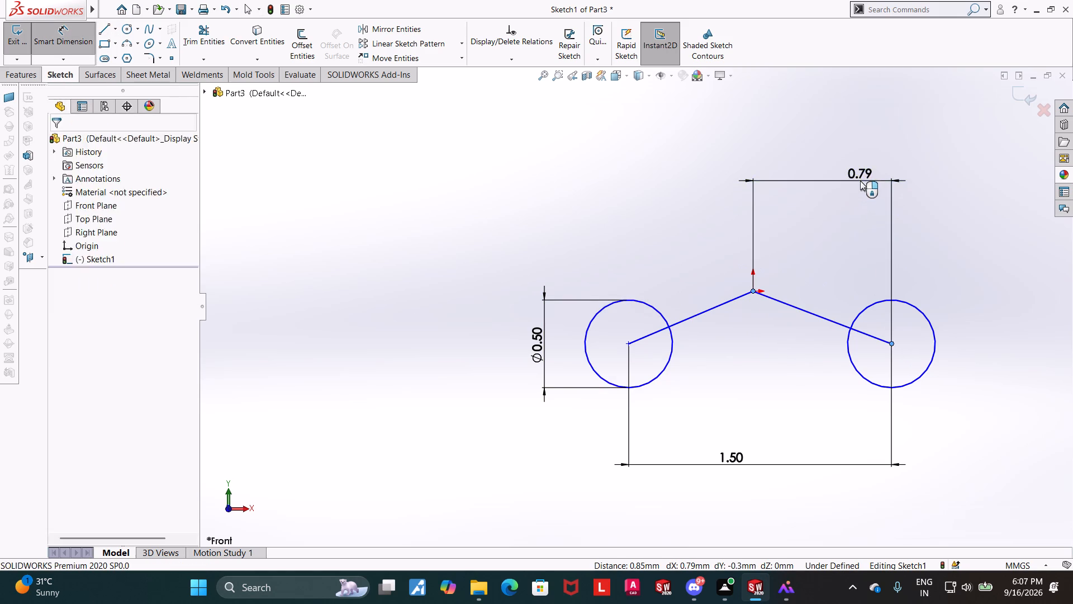
{"action": "type", "text": "0.75"}
{"action": "key", "text": "Return"}
{"action": "key", "text": "Escape"}
{"action": "key", "text": "Escape"}
{"action": "key", "text": "Escape"}
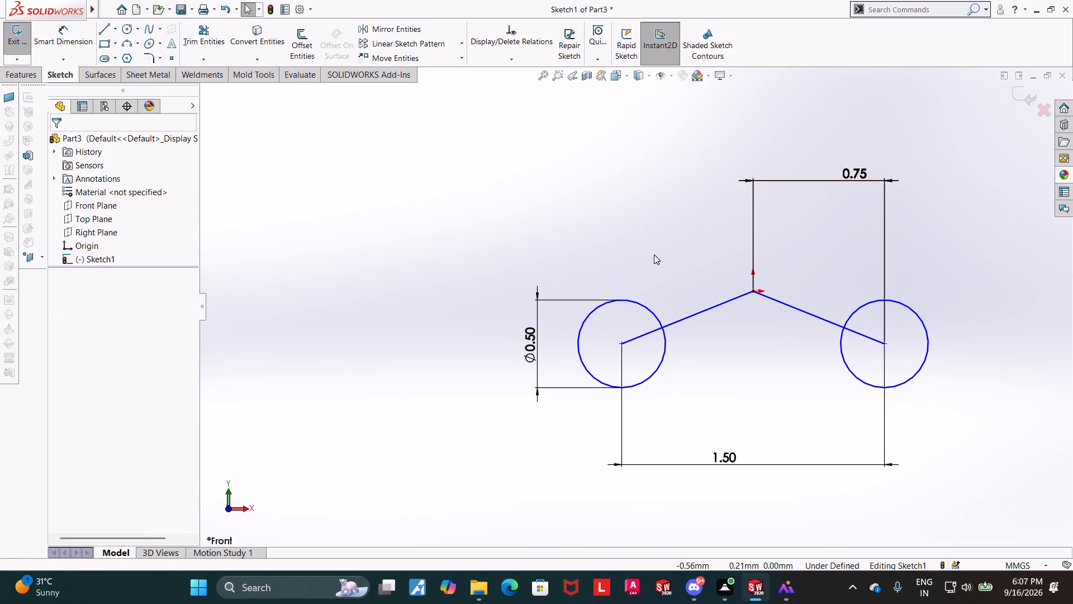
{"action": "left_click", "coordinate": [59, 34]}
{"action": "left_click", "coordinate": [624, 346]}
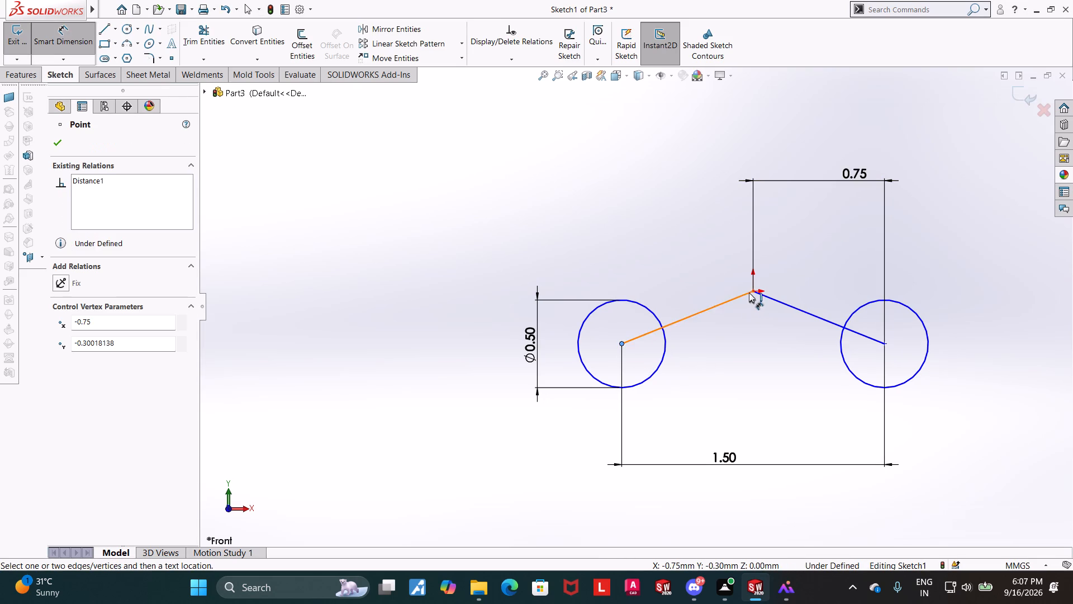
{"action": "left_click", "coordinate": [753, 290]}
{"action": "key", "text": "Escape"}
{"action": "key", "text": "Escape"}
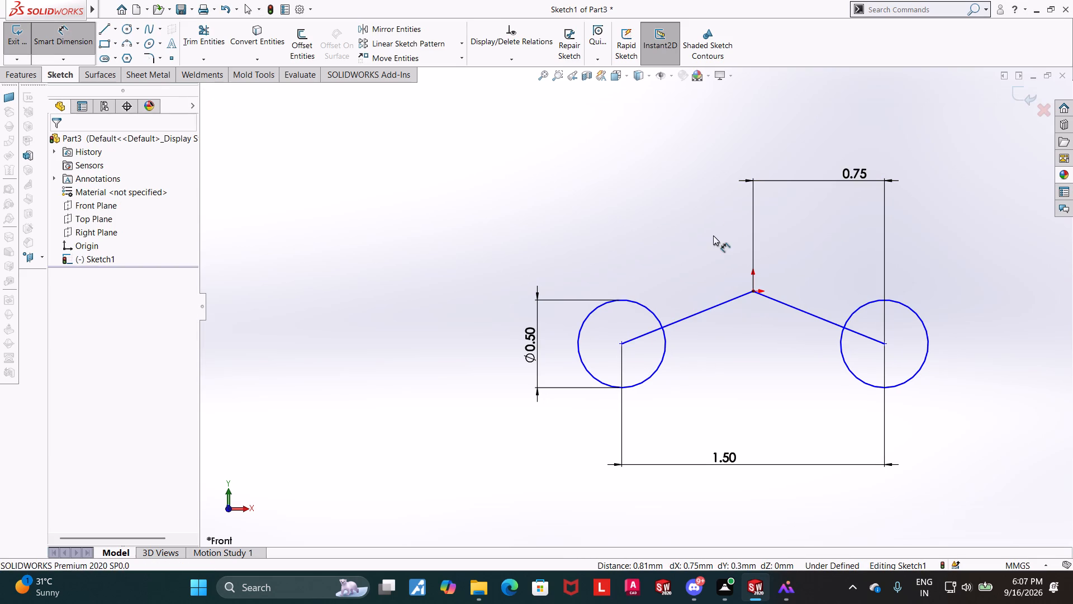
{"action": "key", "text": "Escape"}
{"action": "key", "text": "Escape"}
Sketch two connected lines from the left circle to an apex above the origin and down to the right circle, the right line about 0.97 mm.
{"action": "left_click", "coordinate": [108, 32]}
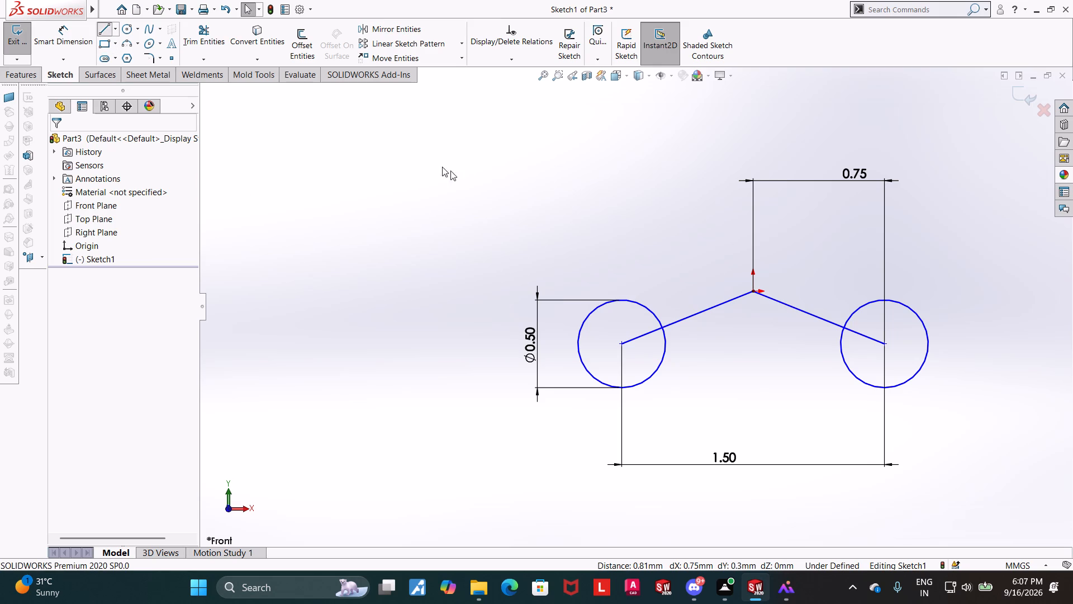
{"action": "left_click", "coordinate": [598, 307]}
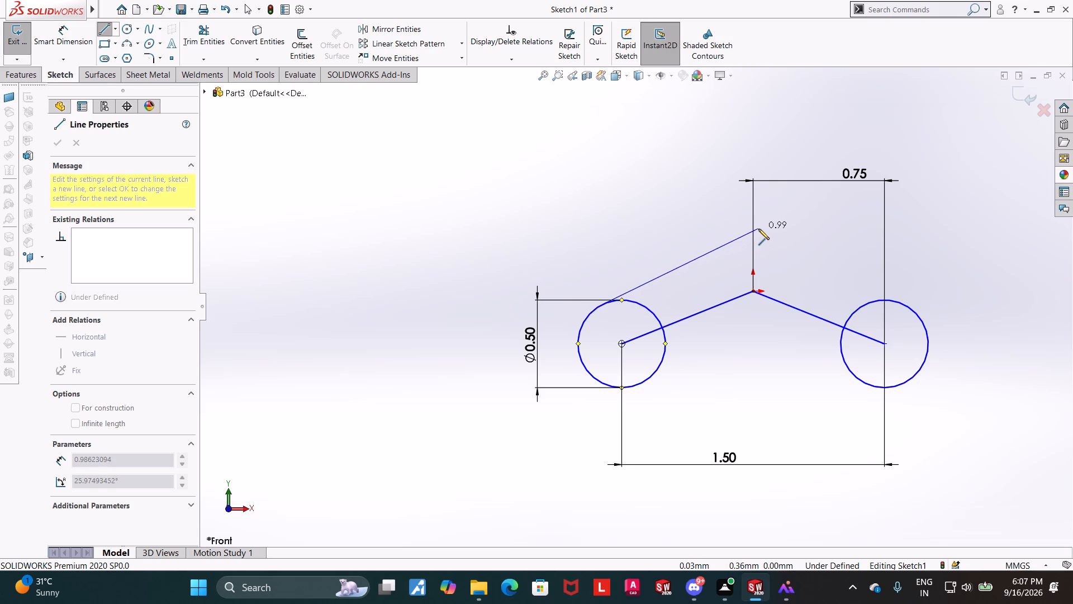
{"action": "left_click", "coordinate": [752, 234]}
{"action": "left_click", "coordinate": [907, 305]}
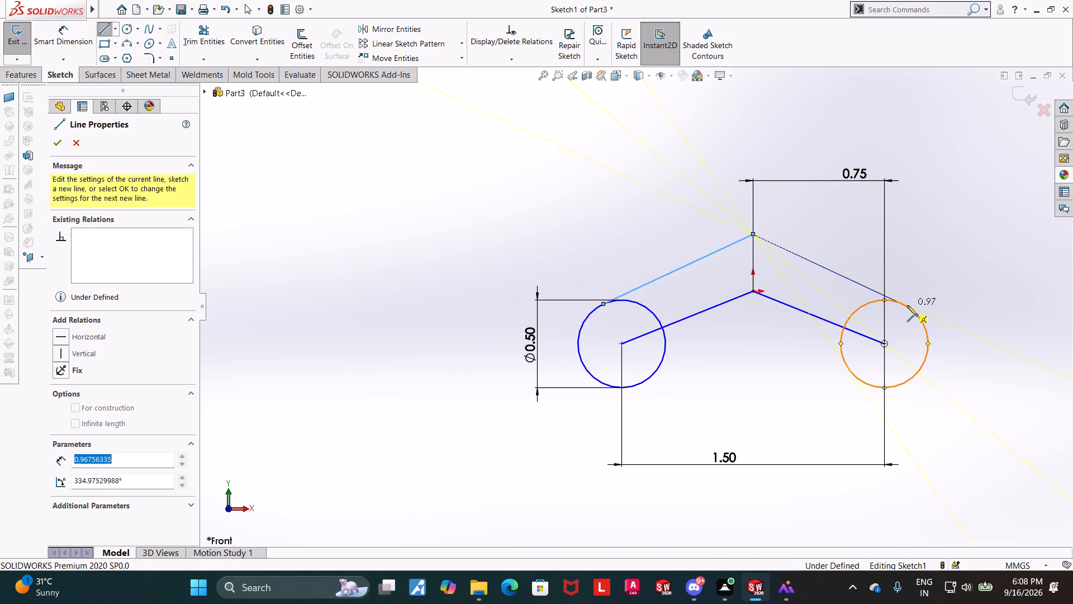
{"action": "key", "text": "Escape"}
{"action": "key", "text": "Escape"}
{"action": "key", "text": "Escape"}
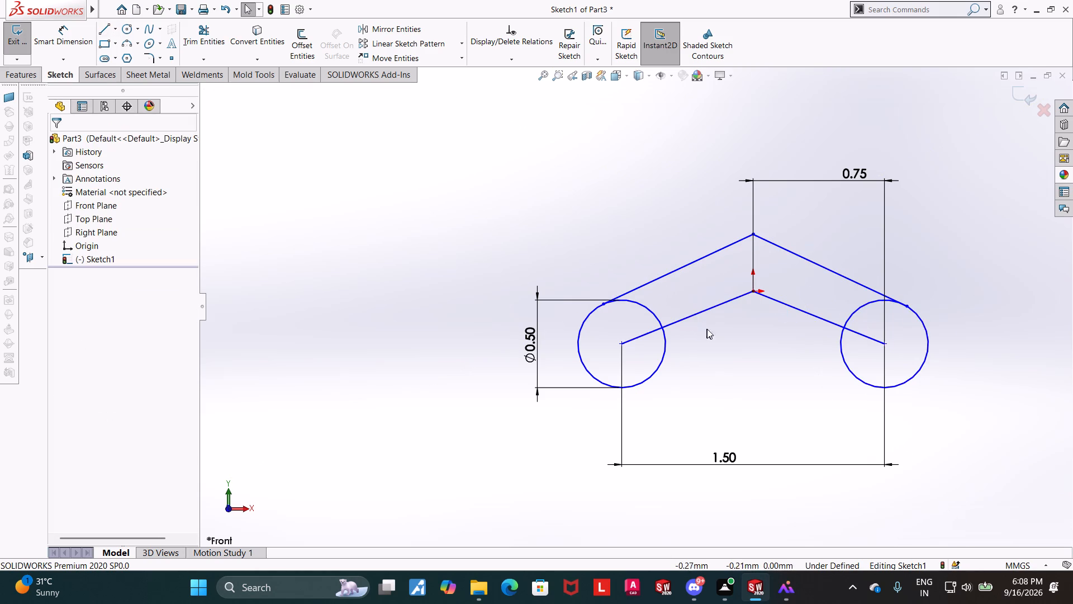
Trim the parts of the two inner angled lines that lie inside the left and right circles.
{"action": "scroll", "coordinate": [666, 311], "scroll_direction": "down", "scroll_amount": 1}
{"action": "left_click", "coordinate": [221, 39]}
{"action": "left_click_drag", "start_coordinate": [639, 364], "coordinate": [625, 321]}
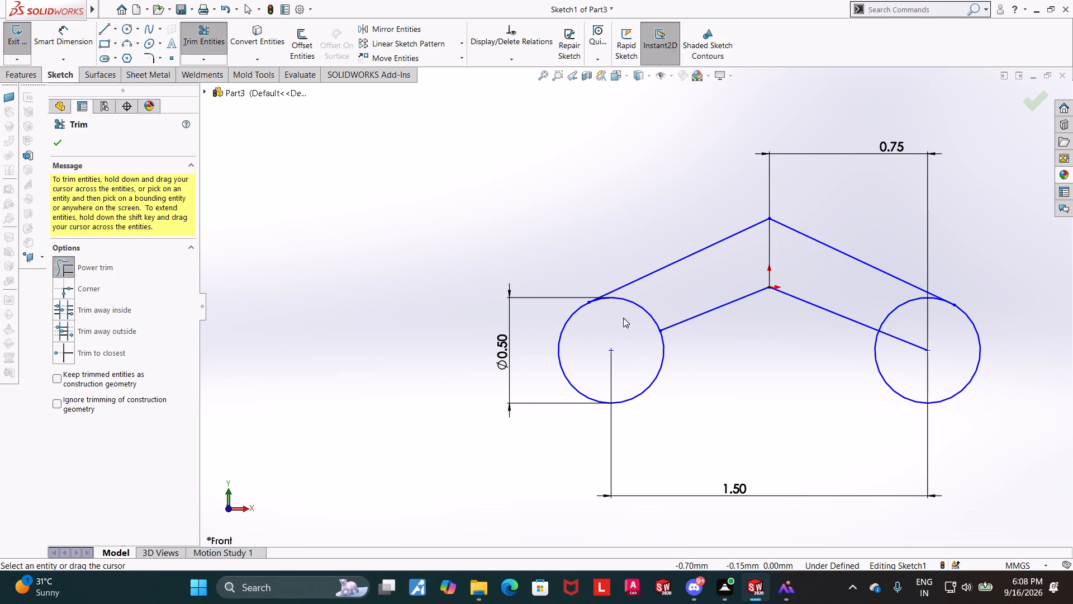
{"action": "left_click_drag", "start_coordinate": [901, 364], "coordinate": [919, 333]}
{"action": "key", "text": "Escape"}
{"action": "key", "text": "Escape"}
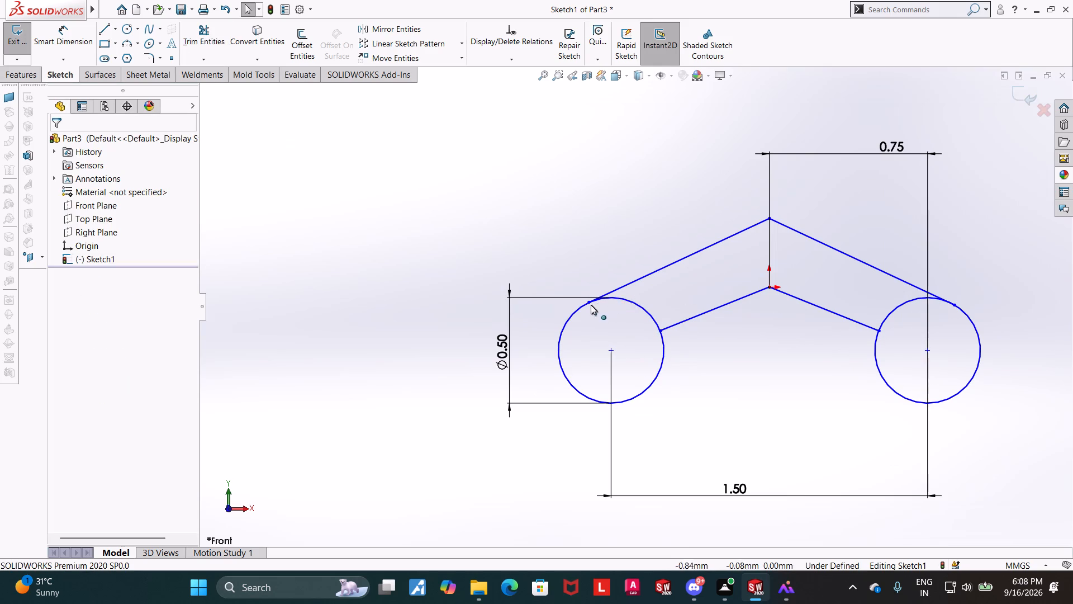
Apply Tangent relations between each upper angled line and the circle it meets.
{"action": "left_click", "coordinate": [614, 299]}
{"action": "left_click", "coordinate": [621, 288], "text": "ctrl"}
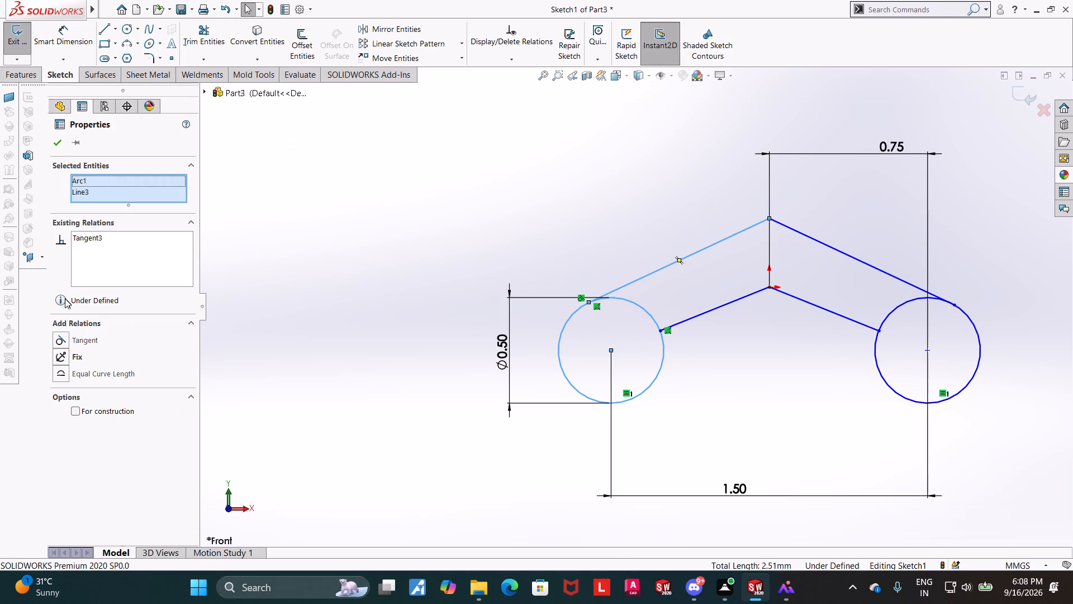
{"action": "left_click", "coordinate": [61, 339]}
{"action": "left_click", "coordinate": [56, 151]}
{"action": "left_click", "coordinate": [56, 146]}
{"action": "key", "text": "Escape"}
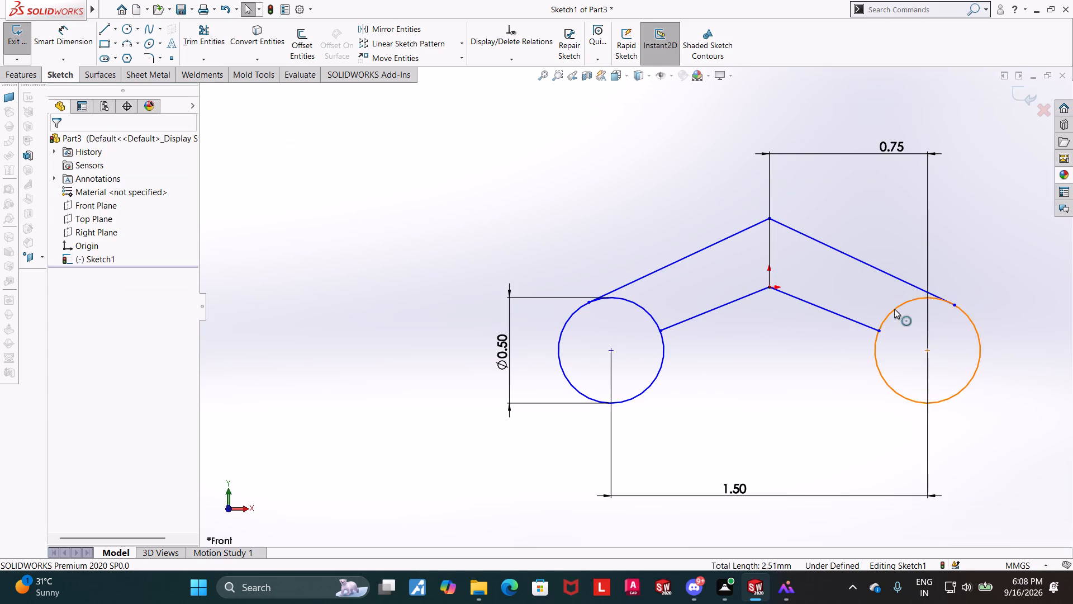
{"action": "left_click", "coordinate": [912, 300]}
{"action": "left_click", "coordinate": [918, 286], "text": "ctrl"}
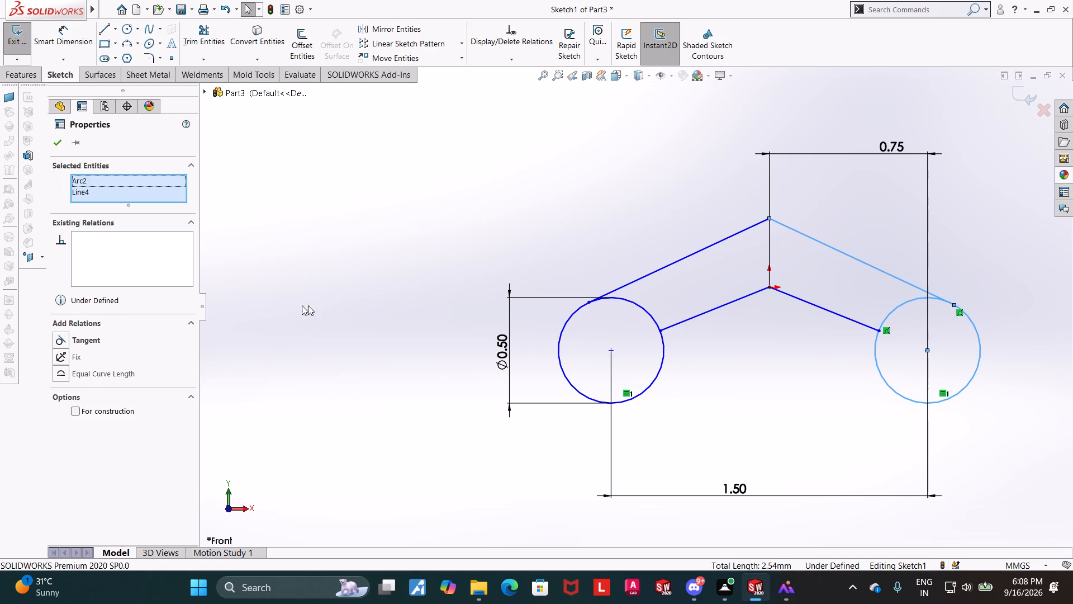
{"action": "left_click", "coordinate": [57, 337]}
{"action": "left_click", "coordinate": [51, 141]}
{"action": "key", "text": "Escape"}
{"action": "key", "text": "Escape"}
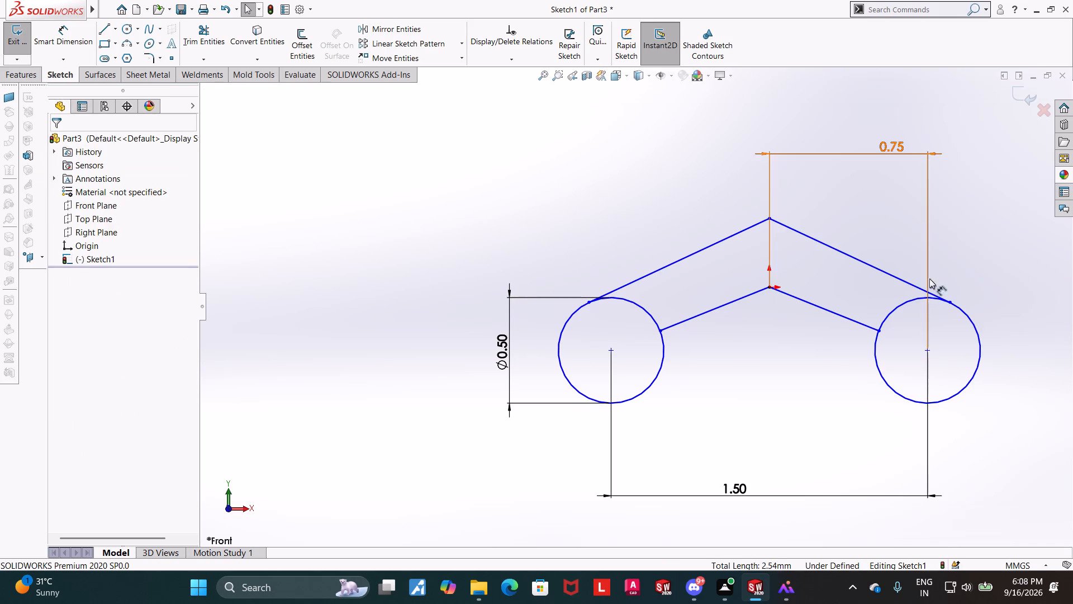
{"action": "key", "text": "Escape"}
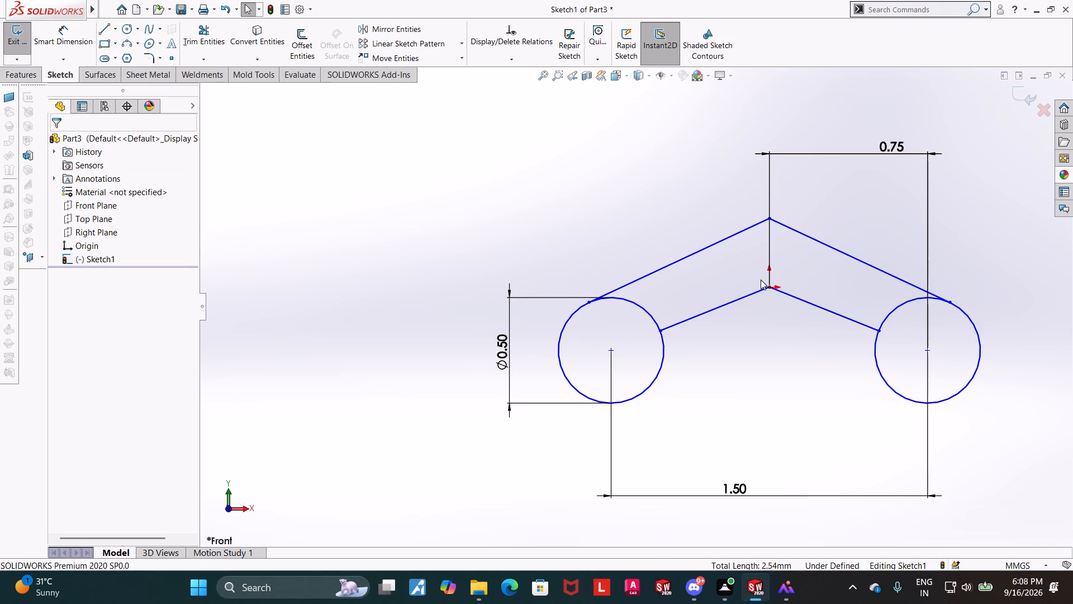
{"action": "key", "text": "Escape"}
Sketch two connected lines from the left circle's underside to a vertex below the origin and on to the right circle, the right line about 0.69 mm.
{"action": "left_click", "coordinate": [99, 31]}
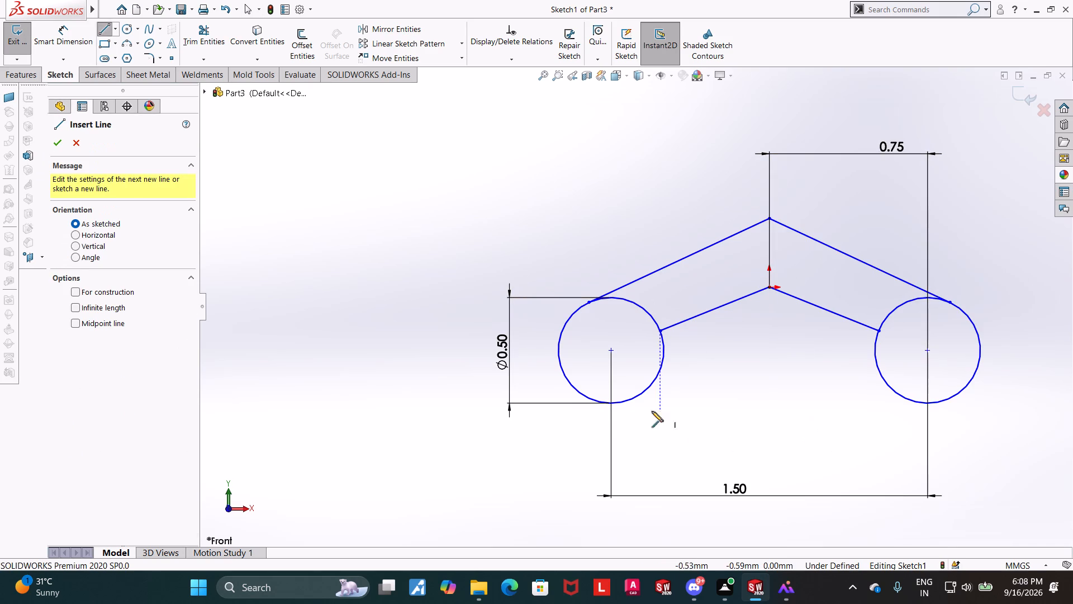
{"action": "left_click", "coordinate": [616, 403]}
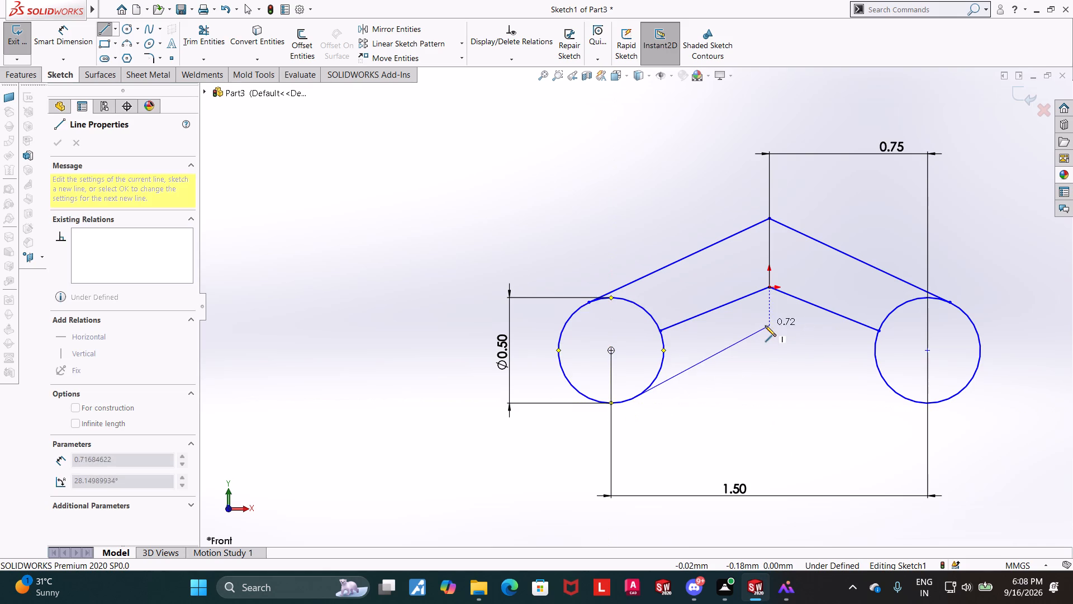
{"action": "left_click", "coordinate": [767, 328]}
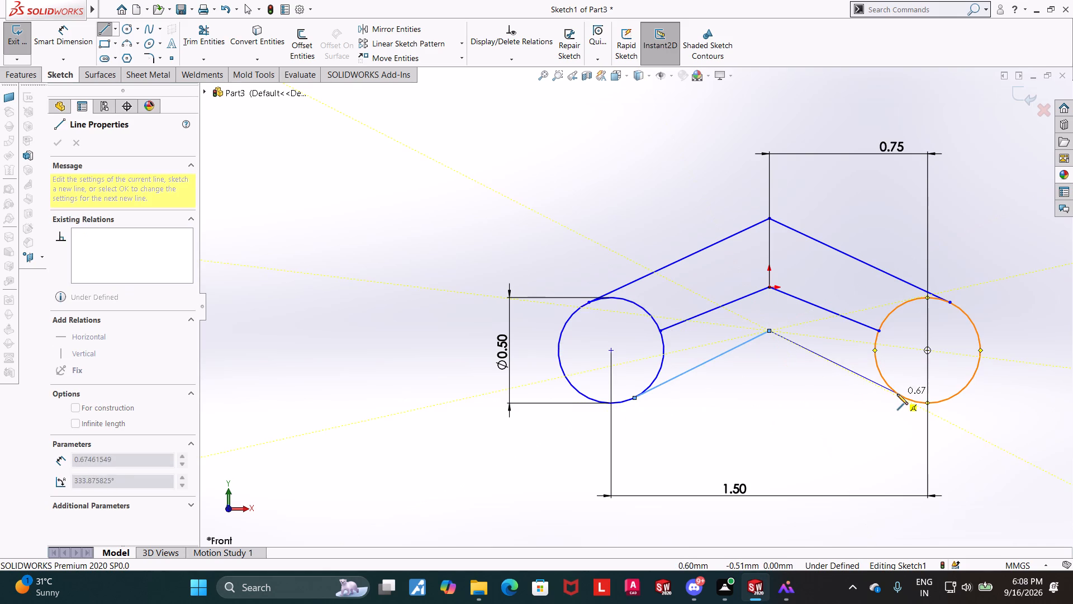
{"action": "left_click", "coordinate": [900, 395]}
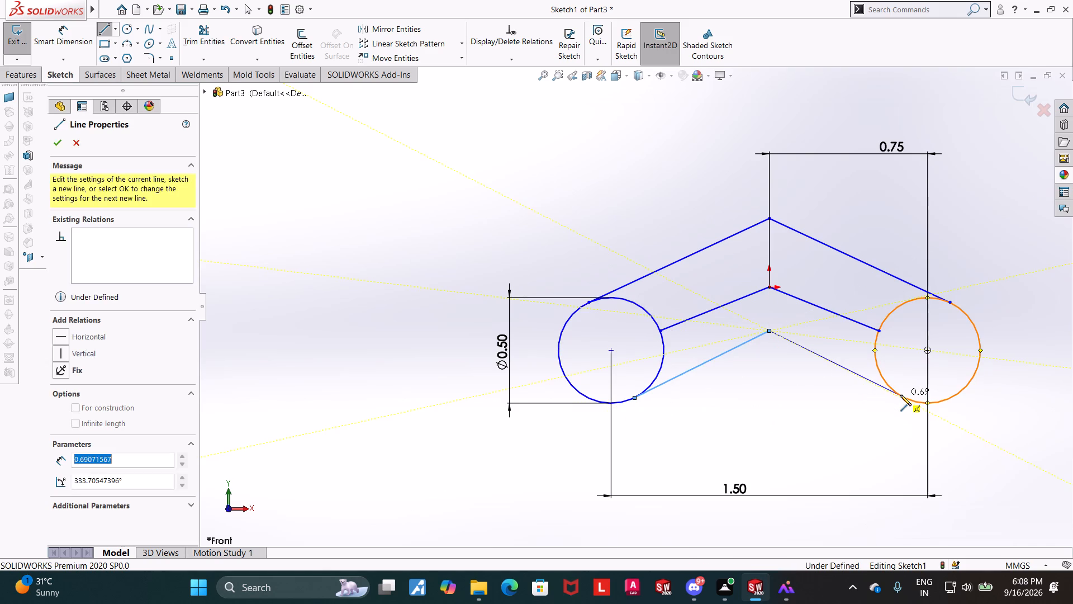
{"action": "key", "text": "Escape"}
{"action": "key", "text": "Escape"}
{"action": "key", "text": "Escape"}
{"action": "scroll", "coordinate": [892, 427], "scroll_direction": "down", "scroll_amount": 2}
{"action": "key", "text": "Escape"}
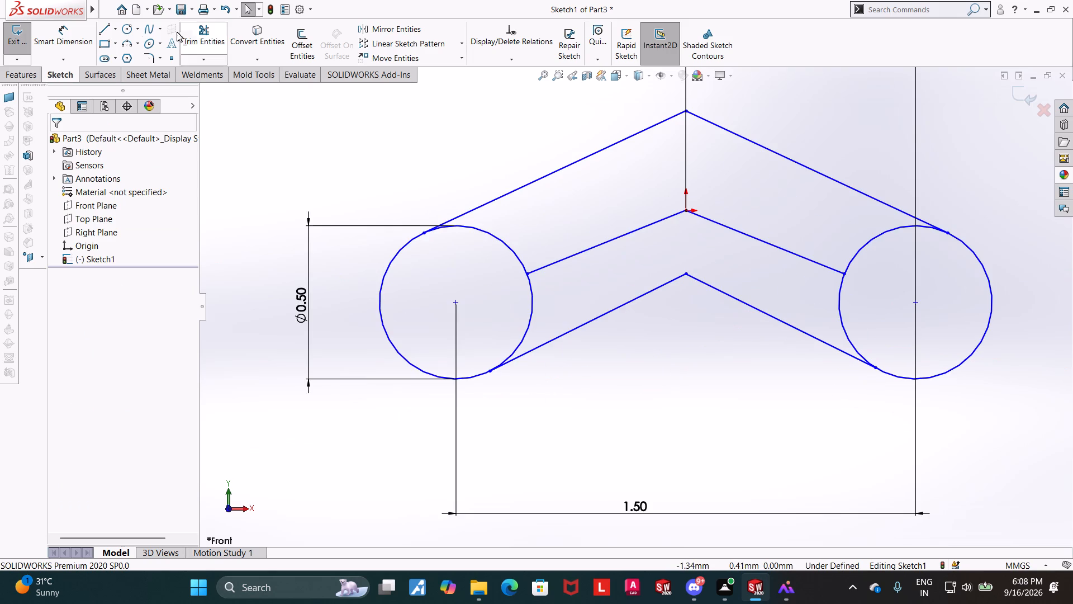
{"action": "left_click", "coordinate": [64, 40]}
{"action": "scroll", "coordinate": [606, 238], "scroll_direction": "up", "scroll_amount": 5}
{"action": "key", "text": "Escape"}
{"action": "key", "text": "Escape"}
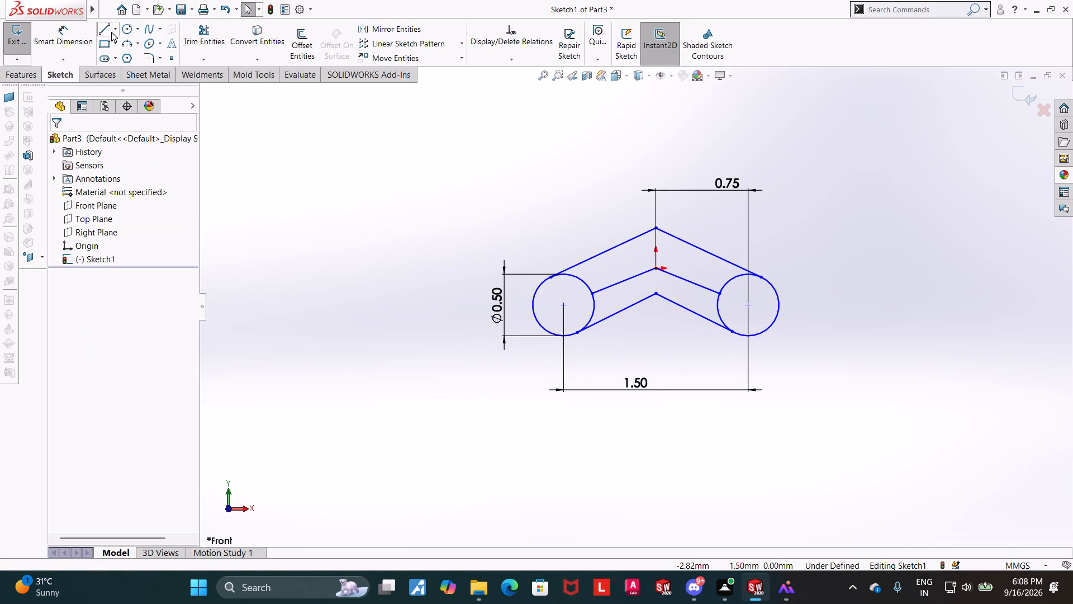
Draw a vertical centerline from the upper apex down through the origin to well below the outline.
{"action": "left_click", "coordinate": [113, 32]}
{"action": "left_click", "coordinate": [115, 57]}
{"action": "left_click", "coordinate": [658, 228]}
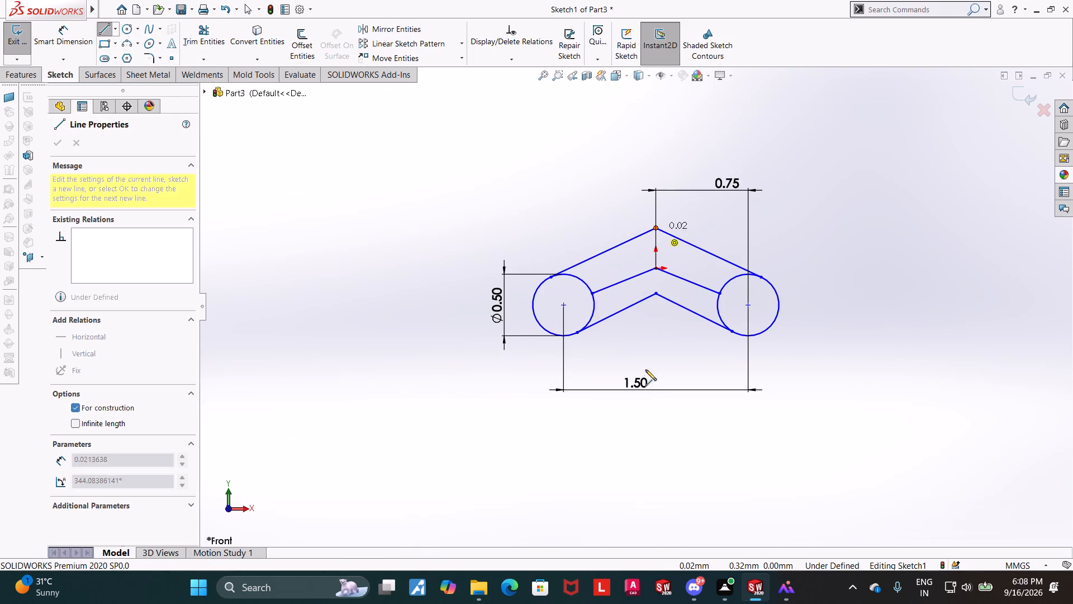
{"action": "left_click", "coordinate": [656, 427]}
{"action": "key", "text": "Escape"}
{"action": "key", "text": "Escape"}
Add a Vertical relation between the lower vertex, the inner lines' vertex at the origin and the upper apex.
{"action": "scroll", "coordinate": [657, 251], "scroll_direction": "down", "scroll_amount": 4}
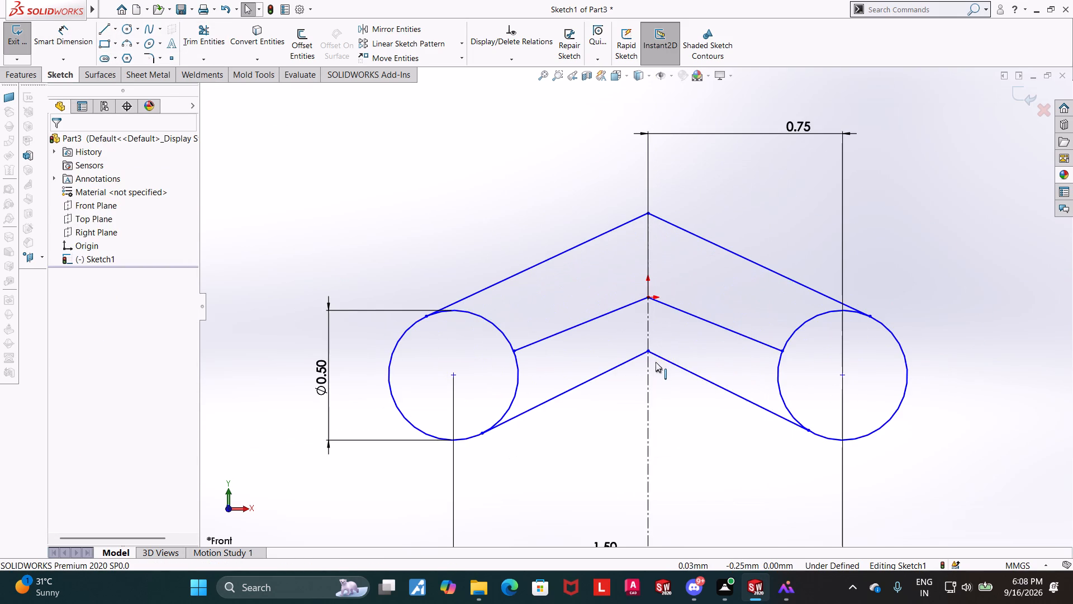
{"action": "left_click", "coordinate": [648, 352]}
{"action": "left_click", "coordinate": [648, 299], "text": "ctrl"}
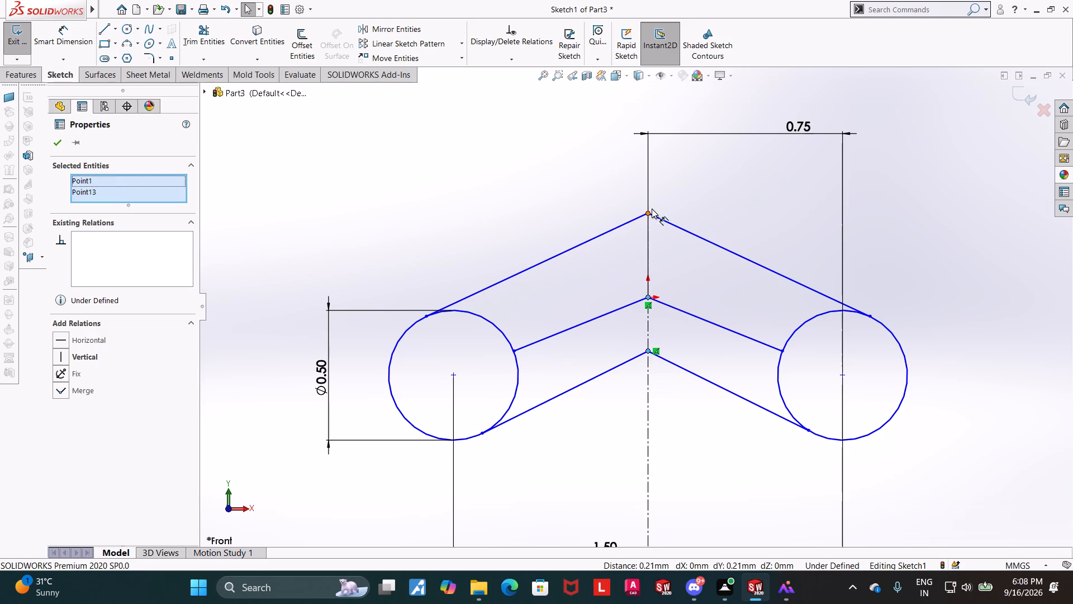
{"action": "left_click", "coordinate": [649, 212], "text": "ctrl"}
{"action": "left_click", "coordinate": [61, 369]}
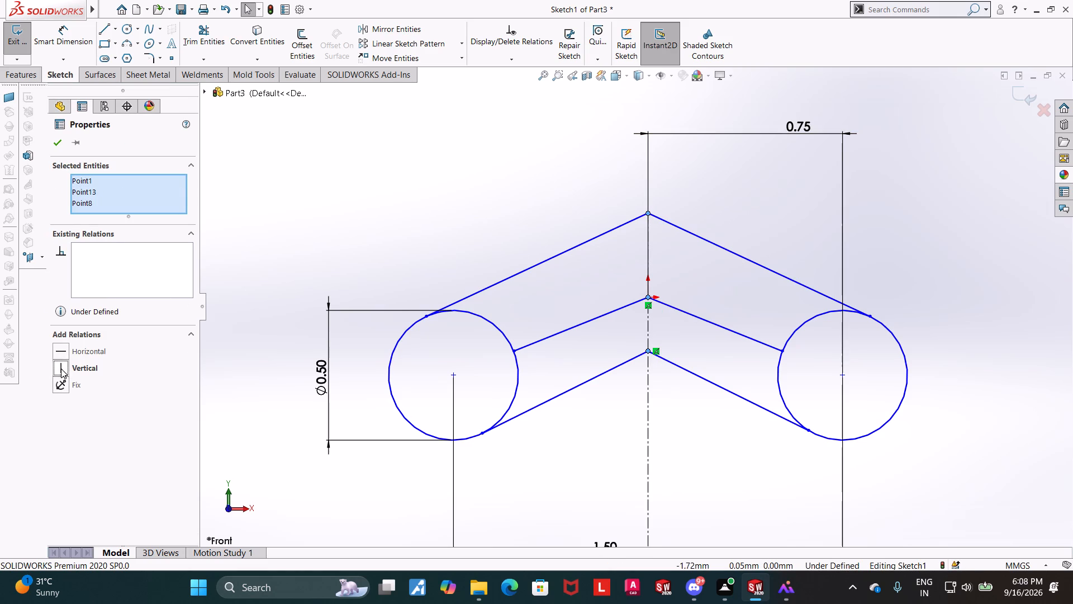
{"action": "left_click", "coordinate": [55, 138]}
{"action": "key", "text": "Escape"}
{"action": "key", "text": "Escape"}
Dimension the vertical distance between the lower vertex and the upper apex and set it to 0.45 mm.
{"action": "left_click", "coordinate": [49, 25]}
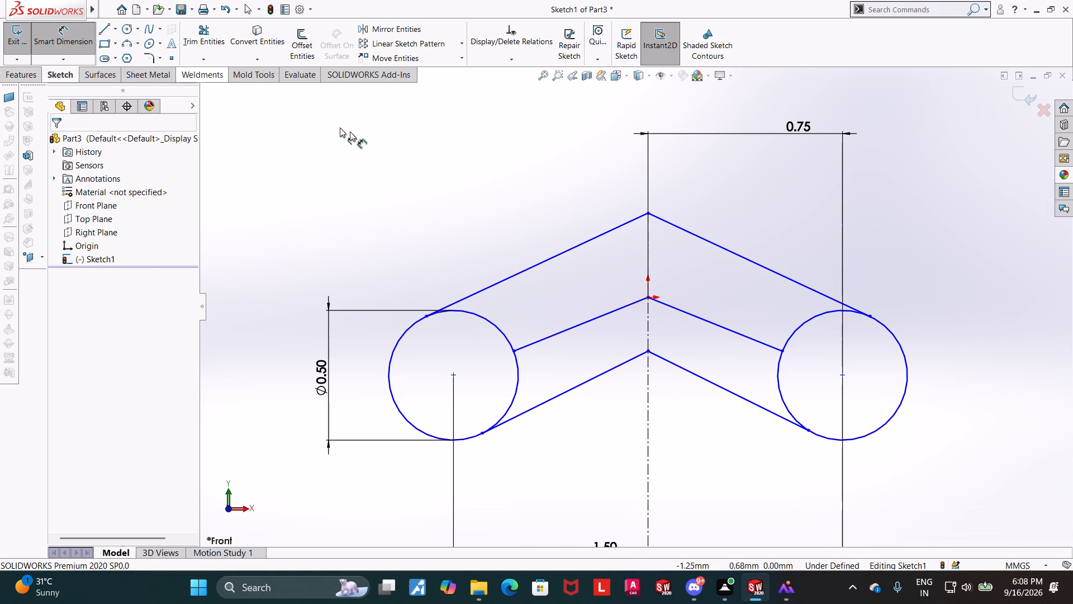
{"action": "left_click", "coordinate": [649, 352]}
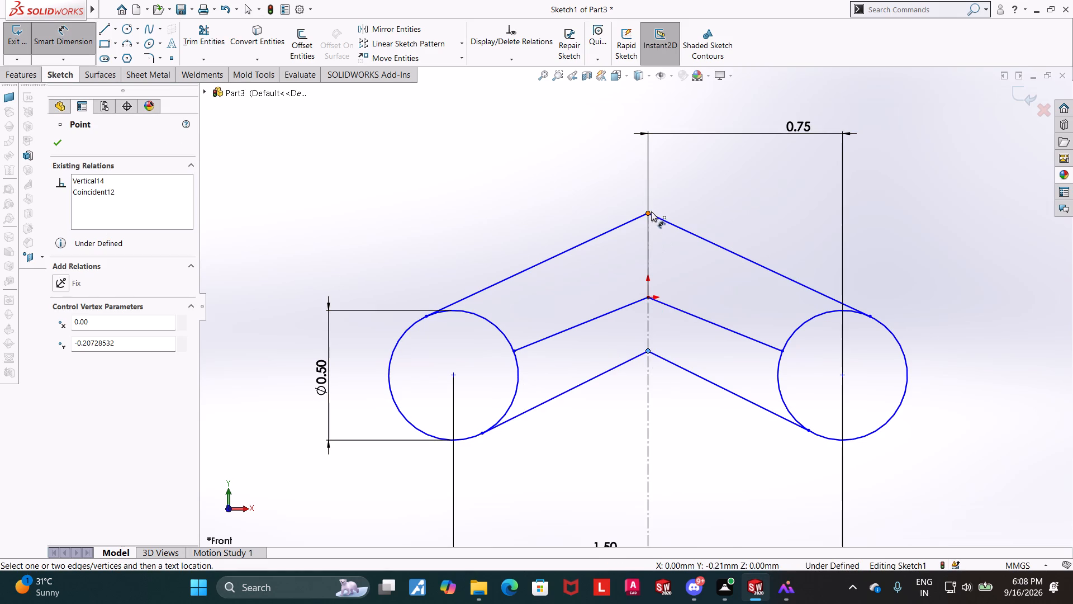
{"action": "left_click", "coordinate": [650, 213]}
{"action": "left_click", "coordinate": [990, 314]}
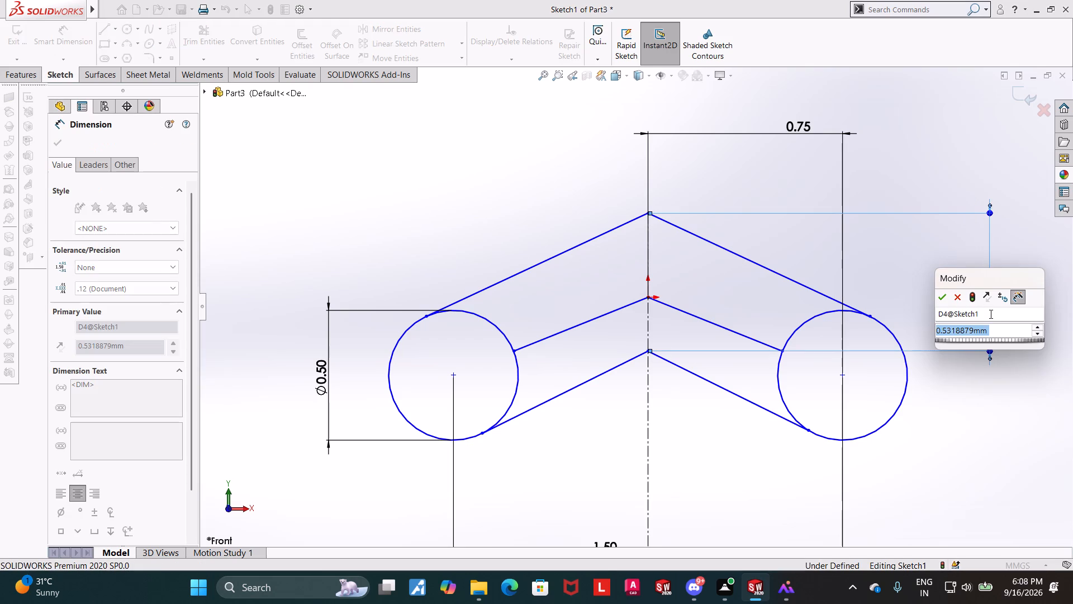
{"action": "type", "text": "0.45"}
{"action": "key", "text": "Return"}
{"action": "key", "text": "Escape"}
{"action": "key", "text": "Escape"}
{"action": "key", "text": "Escape"}
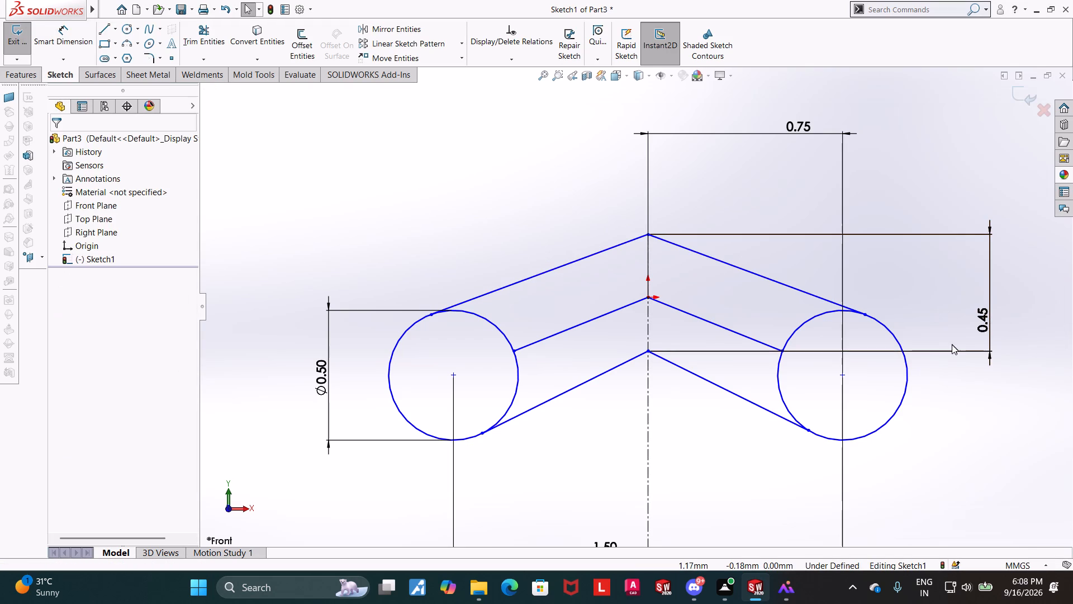
{"action": "scroll", "coordinate": [952, 346], "scroll_direction": "up", "scroll_amount": 3}
{"action": "scroll", "coordinate": [974, 421], "scroll_direction": "down", "scroll_amount": 1}
{"action": "key", "text": "Escape"}
{"action": "key", "text": "Escape"}
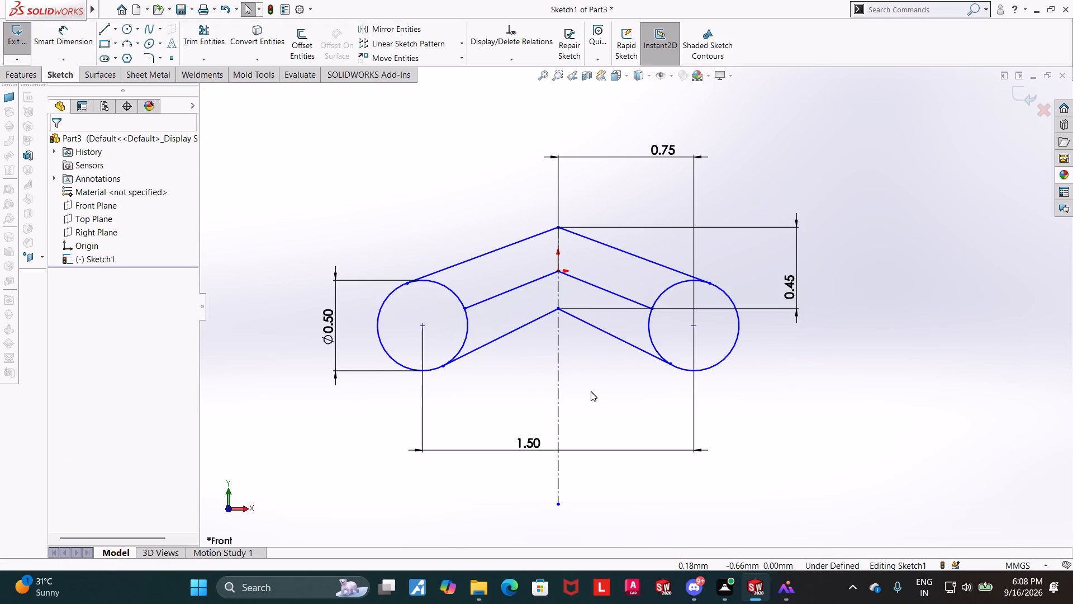
Delete the two inner angled lines that meet at the origin.
{"action": "left_click", "coordinate": [198, 40]}
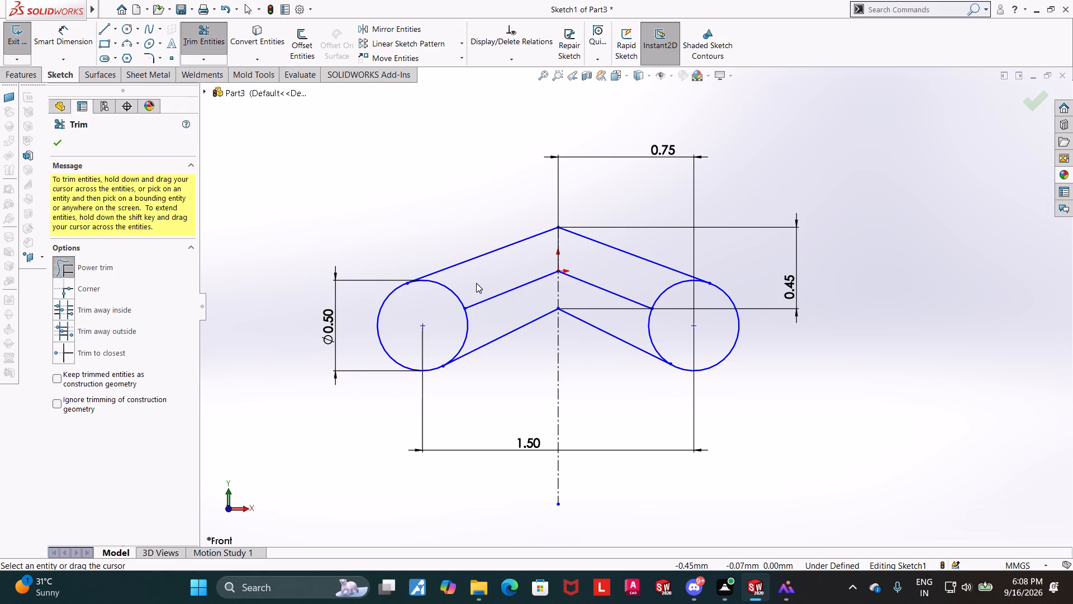
{"action": "key", "text": "Escape"}
{"action": "left_click", "coordinate": [506, 293]}
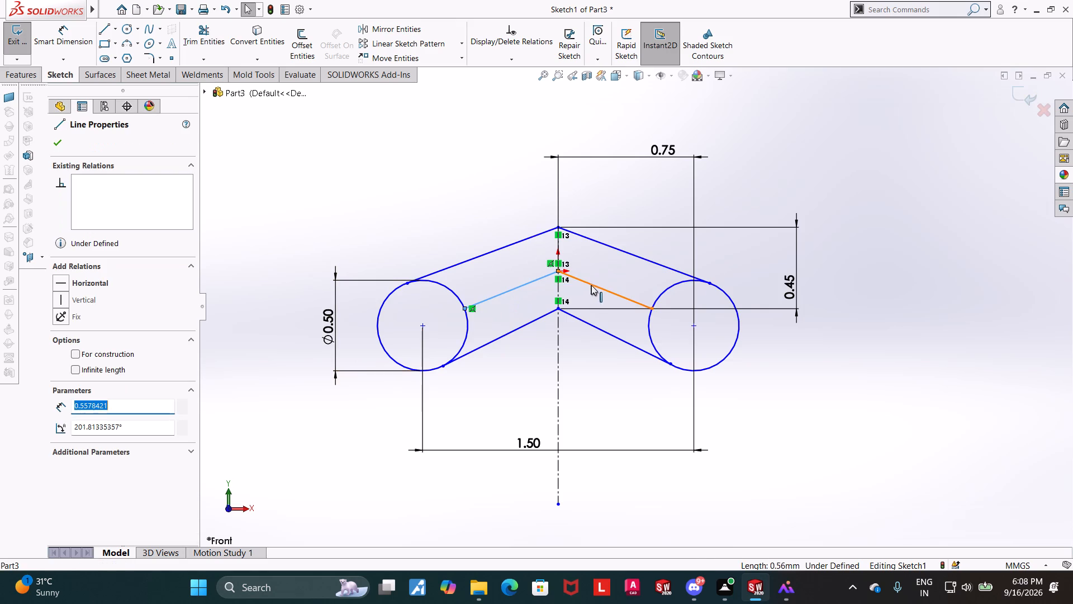
{"action": "left_click", "coordinate": [592, 285], "text": "ctrl"}
{"action": "right_click", "coordinate": [592, 285]}
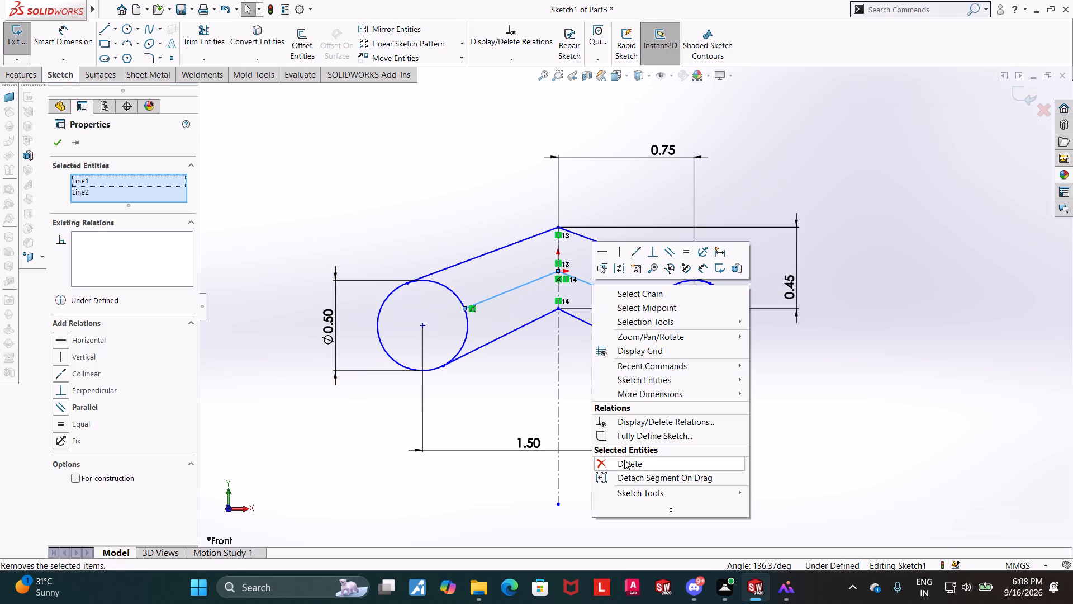
{"action": "left_click", "coordinate": [624, 460]}
{"action": "key", "text": "Escape"}
{"action": "right_click", "coordinate": [597, 290]}
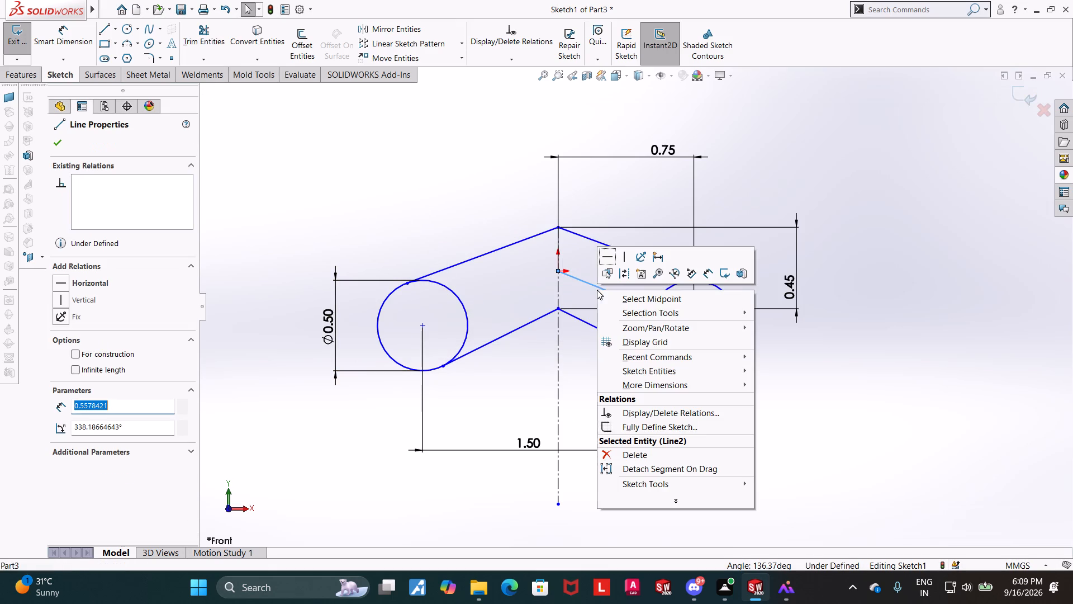
{"action": "left_click", "coordinate": [629, 450]}
{"action": "key", "text": "Escape"}
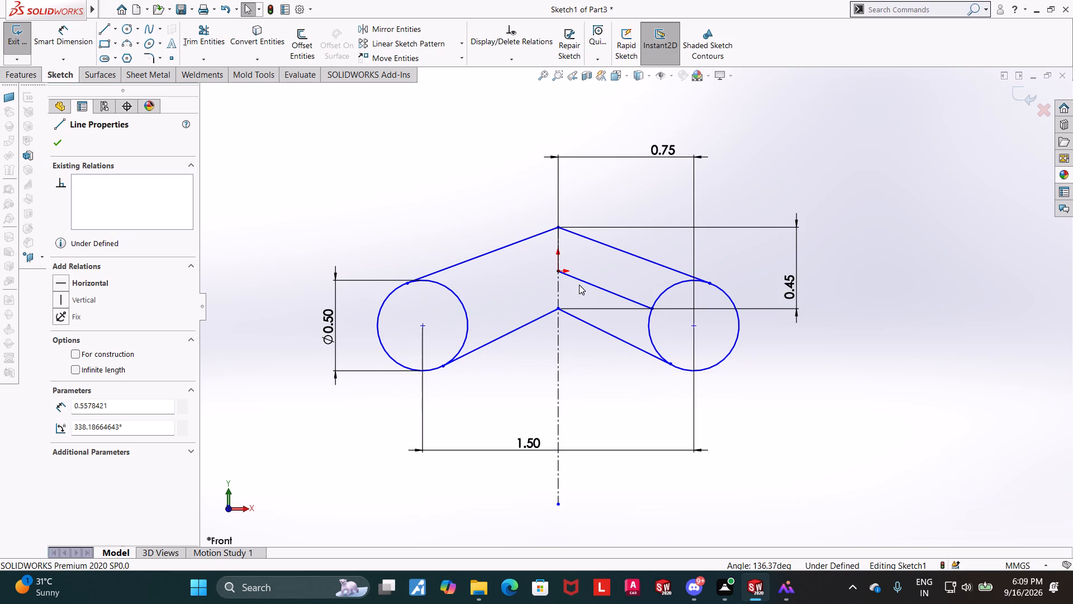
{"action": "key", "text": "Escape"}
Trim away the leftover right inner line and the inner arcs of both circles to leave a single closed outline.
{"action": "left_click", "coordinate": [198, 31]}
{"action": "left_click_drag", "start_coordinate": [595, 299], "coordinate": [601, 260]}
{"action": "left_click_drag", "start_coordinate": [678, 296], "coordinate": [639, 275]}
{"action": "left_click_drag", "start_coordinate": [462, 280], "coordinate": [435, 307]}
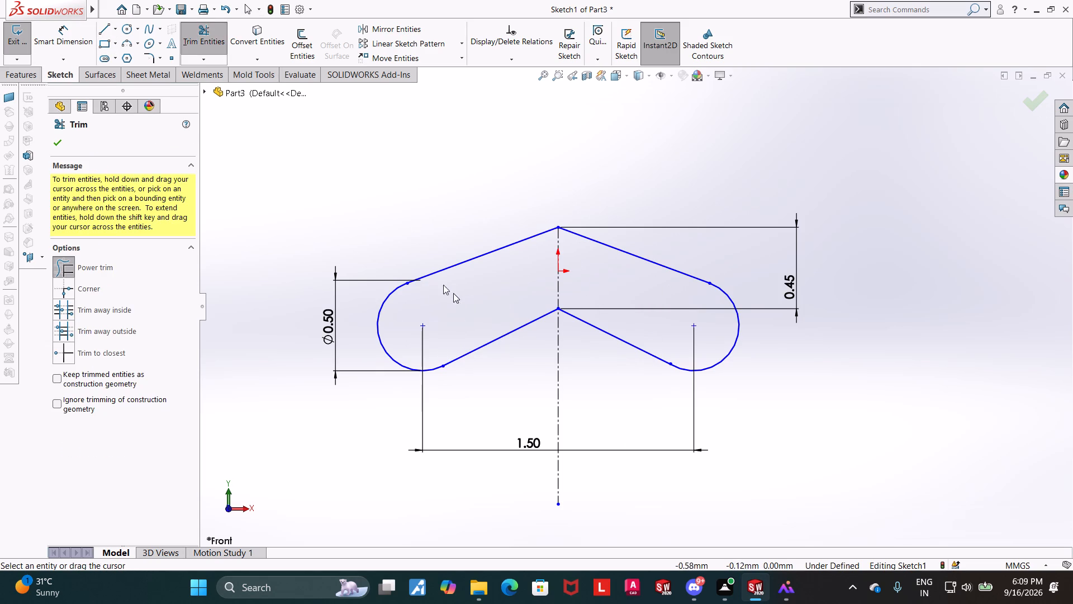
{"action": "key", "text": "Escape"}
{"action": "key", "text": "Escape"}
Dimension the horizontal distance between the vertical centerline and the center of the right rounded end.
{"action": "left_click", "coordinate": [74, 34]}
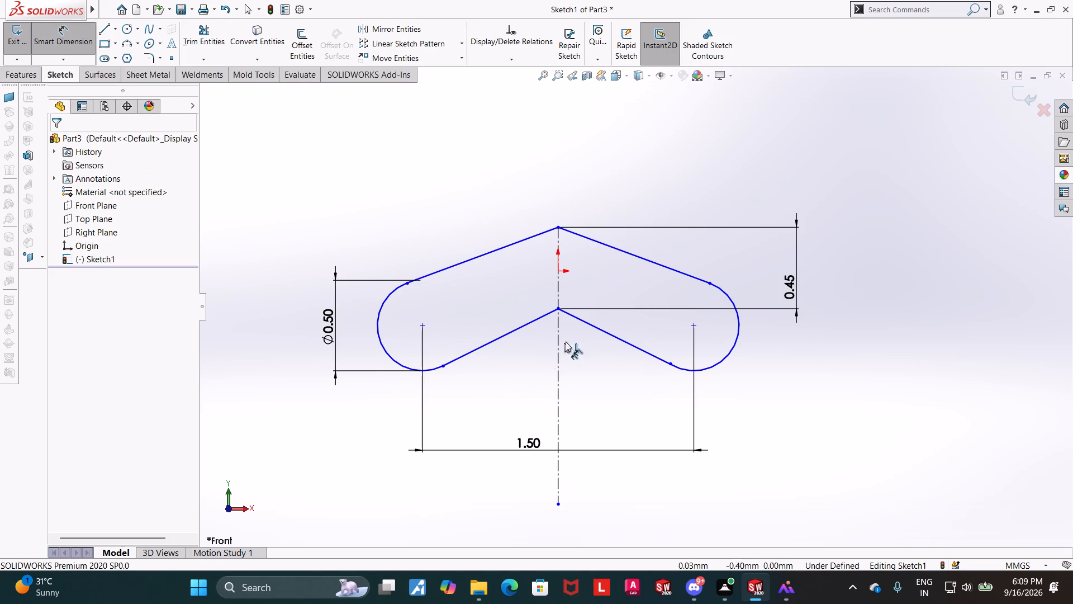
{"action": "left_click", "coordinate": [558, 374]}
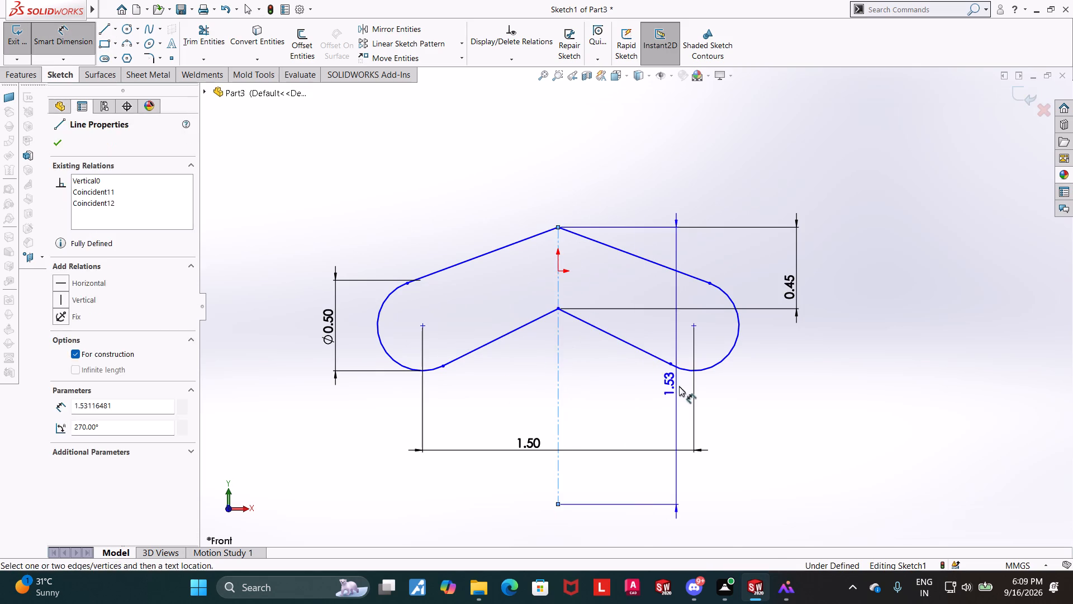
{"action": "left_click", "coordinate": [692, 325]}
{"action": "left_click", "coordinate": [615, 190]}
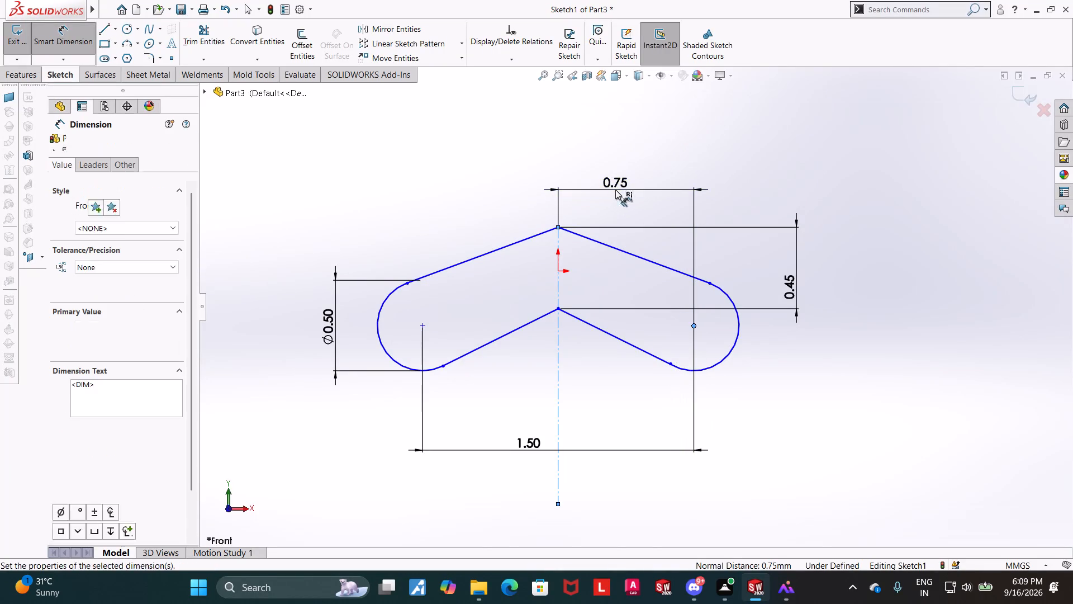
{"action": "left_click", "coordinate": [569, 177]}
{"action": "key", "text": "Escape"}
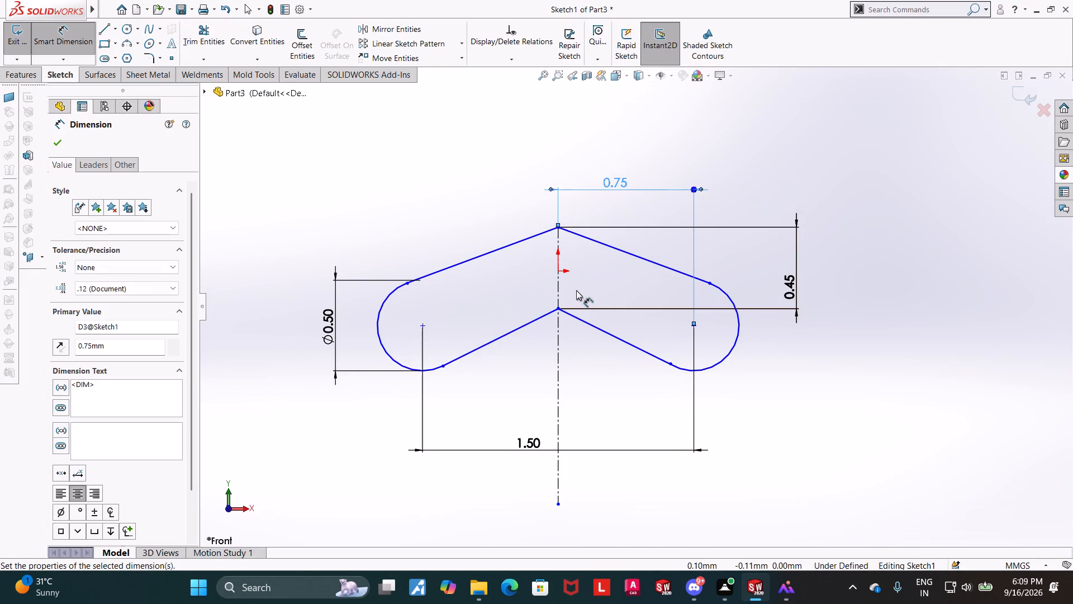
{"action": "key", "text": "Escape"}
{"action": "key", "text": "Escape"}
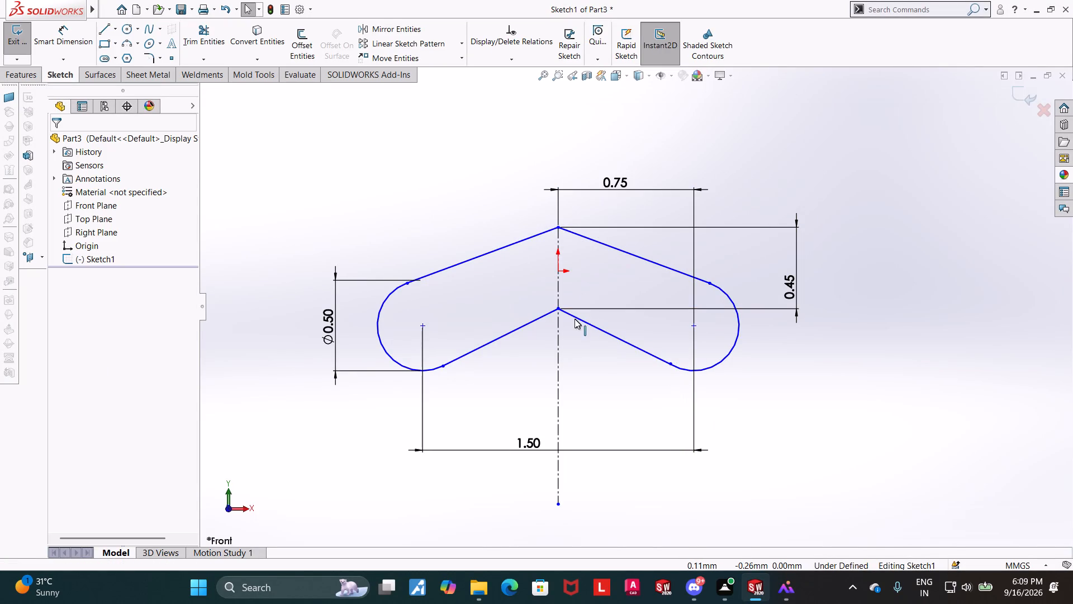
Sketch a circle concentric with the left rounded end and set its diameter to 0.25 mm.
{"action": "left_click", "coordinate": [130, 33]}
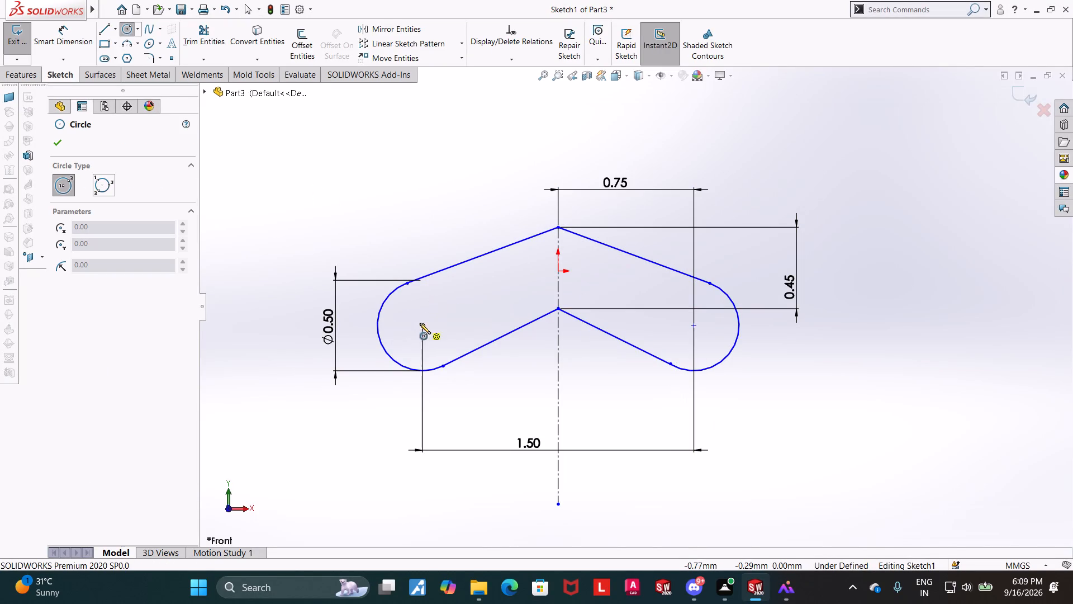
{"action": "left_click", "coordinate": [422, 325]}
{"action": "left_click", "coordinate": [443, 307]}
{"action": "key", "text": "Escape"}
{"action": "key", "text": "Escape"}
{"action": "key", "text": "Escape"}
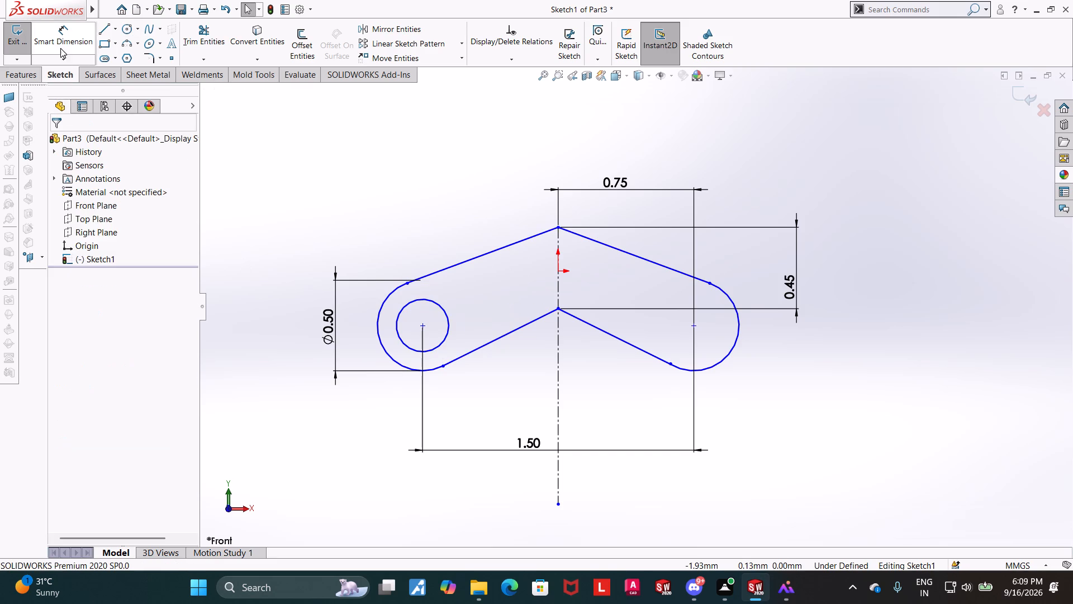
{"action": "left_click", "coordinate": [60, 46]}
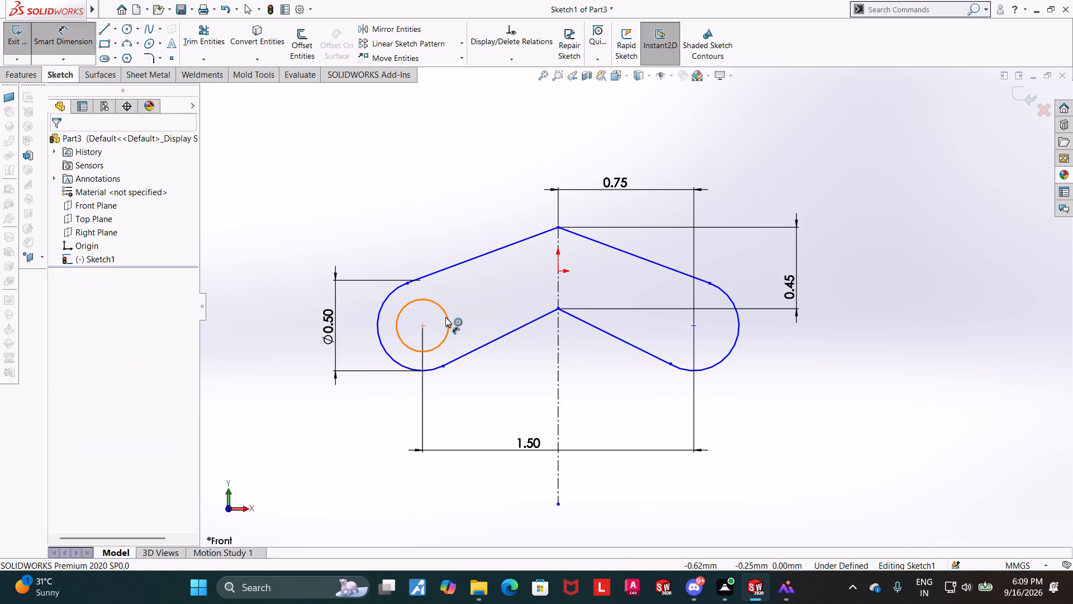
{"action": "left_click", "coordinate": [445, 317]}
{"action": "left_click", "coordinate": [469, 310]}
{"action": "type", "text": "0.25"}
{"action": "key", "text": "Return"}
{"action": "key", "text": "Escape"}
{"action": "key", "text": "Escape"}
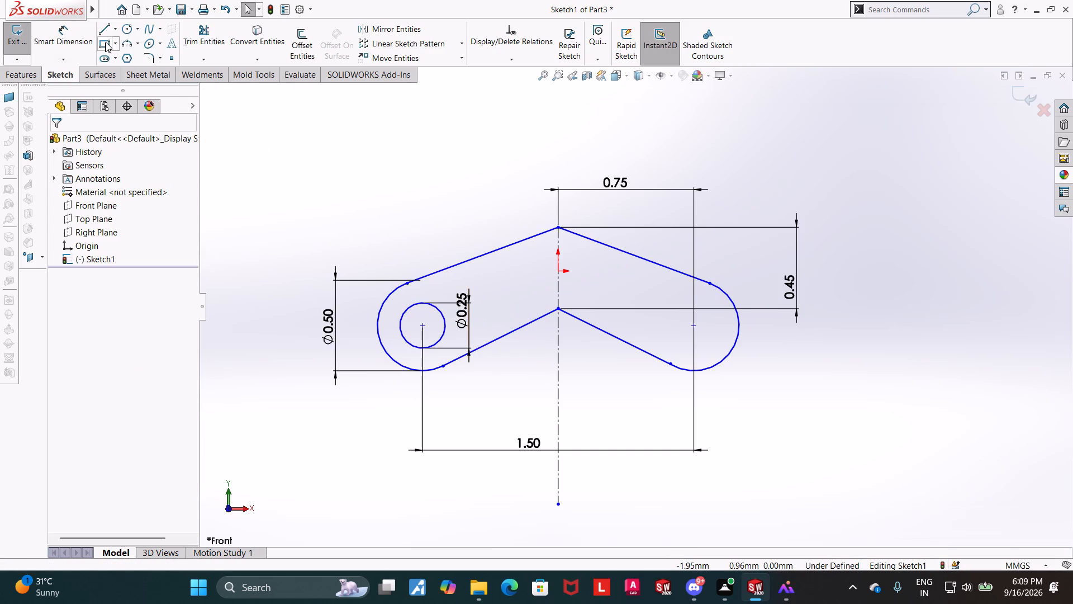
Sketch a circle concentric with the right rounded end and set its diameter to 0.25 mm.
{"action": "left_click", "coordinate": [126, 32]}
{"action": "left_click", "coordinate": [692, 327]}
{"action": "left_click", "coordinate": [711, 303]}
{"action": "key", "text": "Escape"}
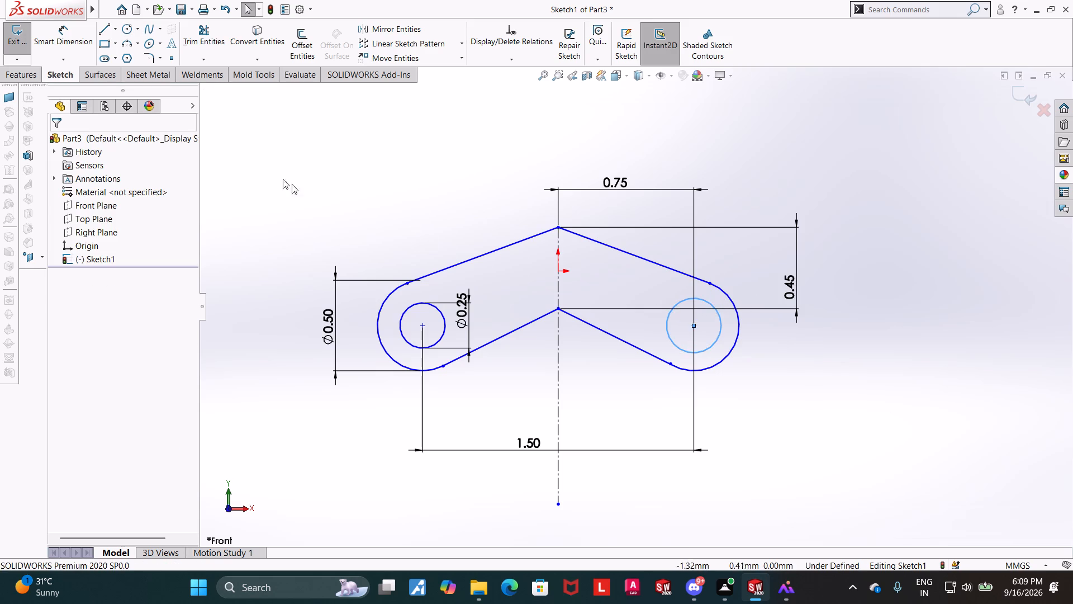
{"action": "key", "text": "Escape"}
{"action": "left_click", "coordinate": [64, 29]}
{"action": "left_click", "coordinate": [668, 321]}
{"action": "left_click", "coordinate": [640, 296]}
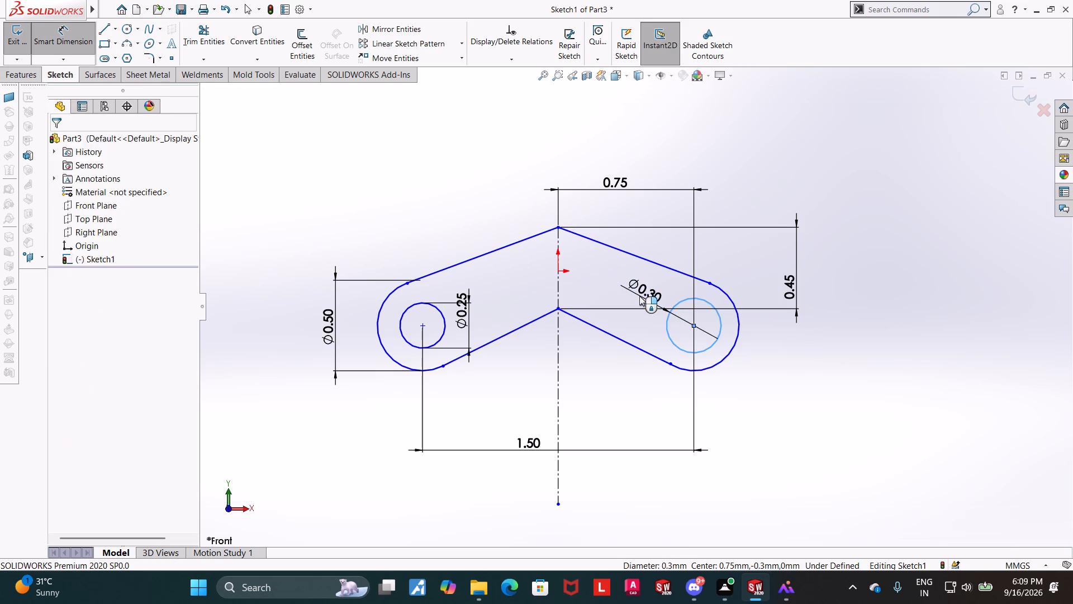
{"action": "type", "text": "0.25"}
{"action": "key", "text": "Return"}
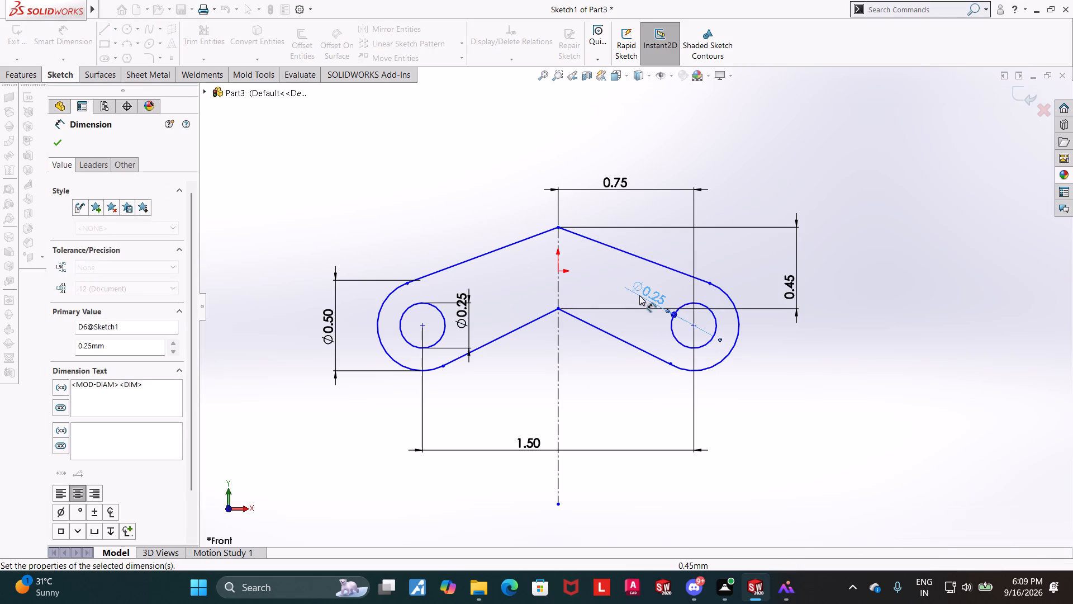
{"action": "key", "text": "Escape"}
{"action": "key", "text": "Escape"}
{"action": "key", "text": "Escape"}
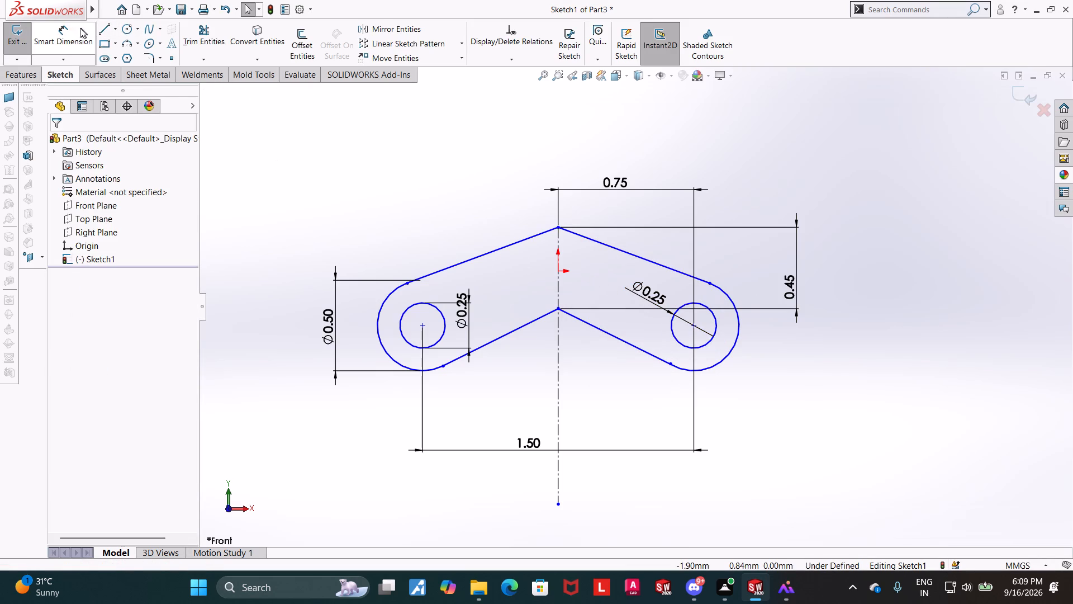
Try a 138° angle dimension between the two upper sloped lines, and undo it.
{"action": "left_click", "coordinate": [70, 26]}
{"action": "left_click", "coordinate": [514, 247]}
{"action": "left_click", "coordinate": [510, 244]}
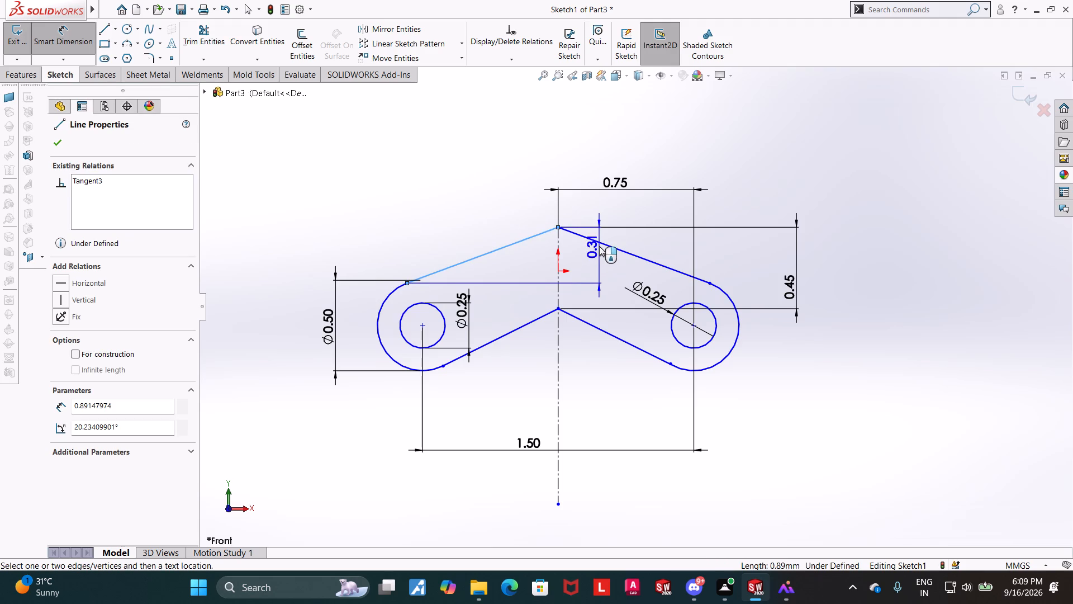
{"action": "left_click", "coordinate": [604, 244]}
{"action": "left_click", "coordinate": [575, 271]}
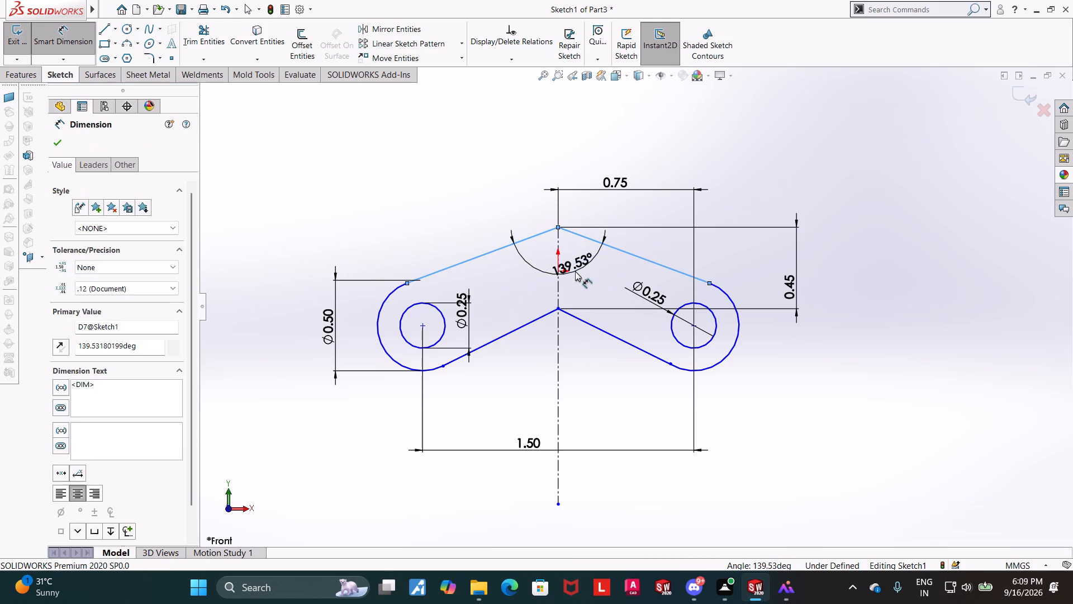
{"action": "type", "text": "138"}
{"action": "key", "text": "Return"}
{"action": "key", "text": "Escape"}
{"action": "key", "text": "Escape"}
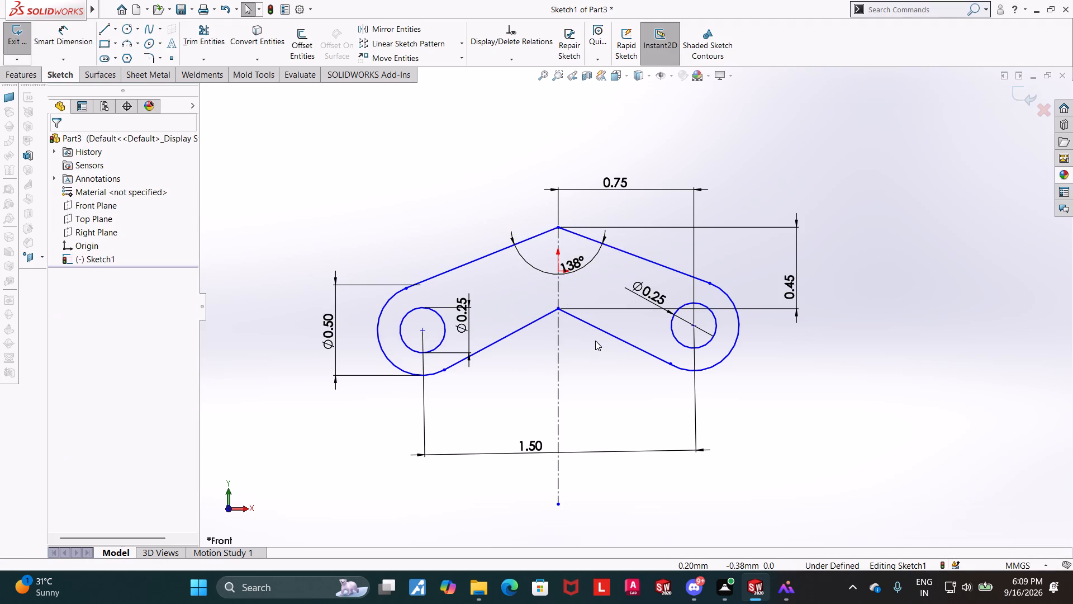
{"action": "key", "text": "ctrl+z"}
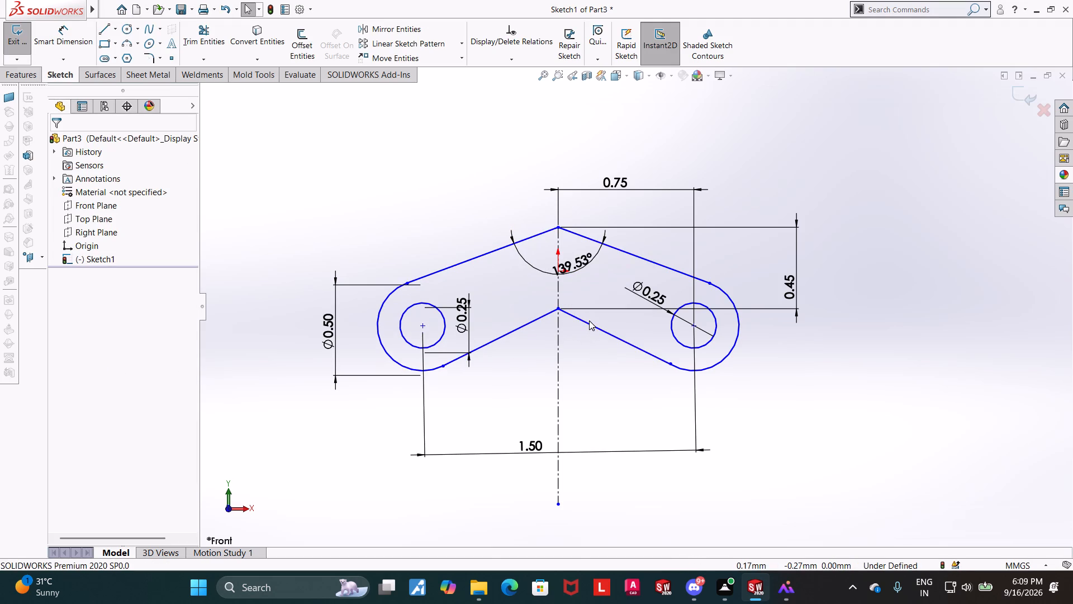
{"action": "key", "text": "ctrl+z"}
Dimension the angle between the upper-left sloped line and the centerline and set it to 138/2 degrees.
{"action": "left_click", "coordinate": [62, 44]}
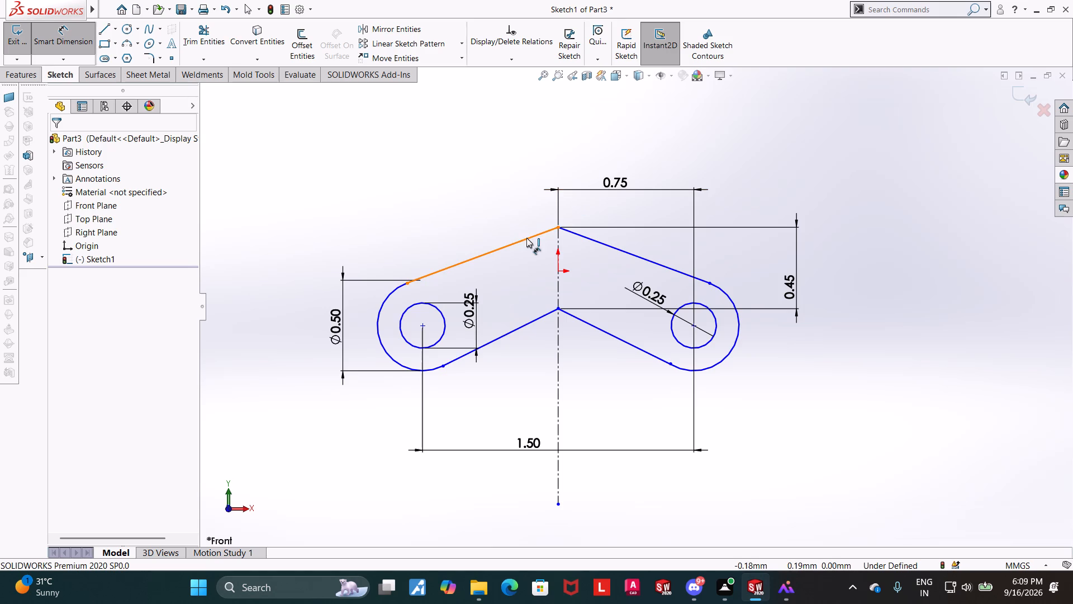
{"action": "left_click", "coordinate": [525, 238]}
{"action": "left_click", "coordinate": [559, 295]}
{"action": "left_click", "coordinate": [534, 282]}
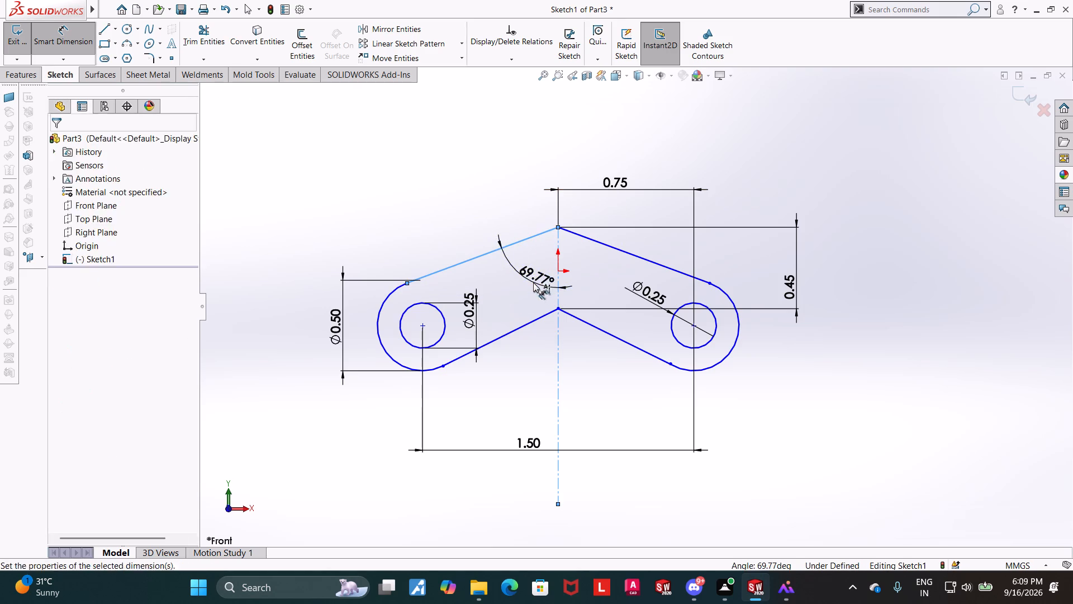
{"action": "type", "text": "138/2"}
{"action": "key", "text": "Return"}
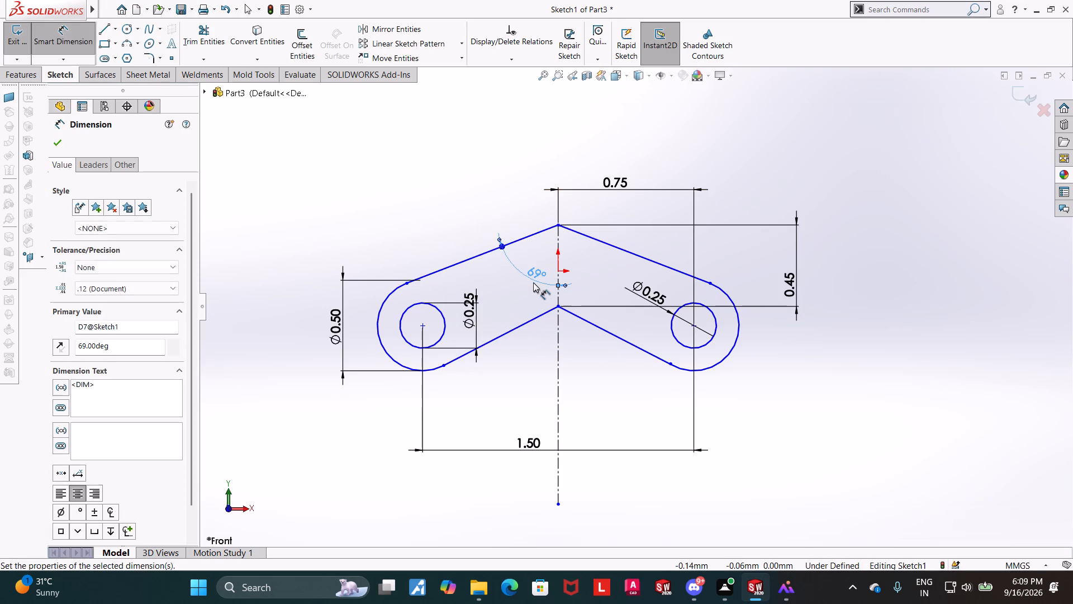
{"action": "key", "text": "Escape"}
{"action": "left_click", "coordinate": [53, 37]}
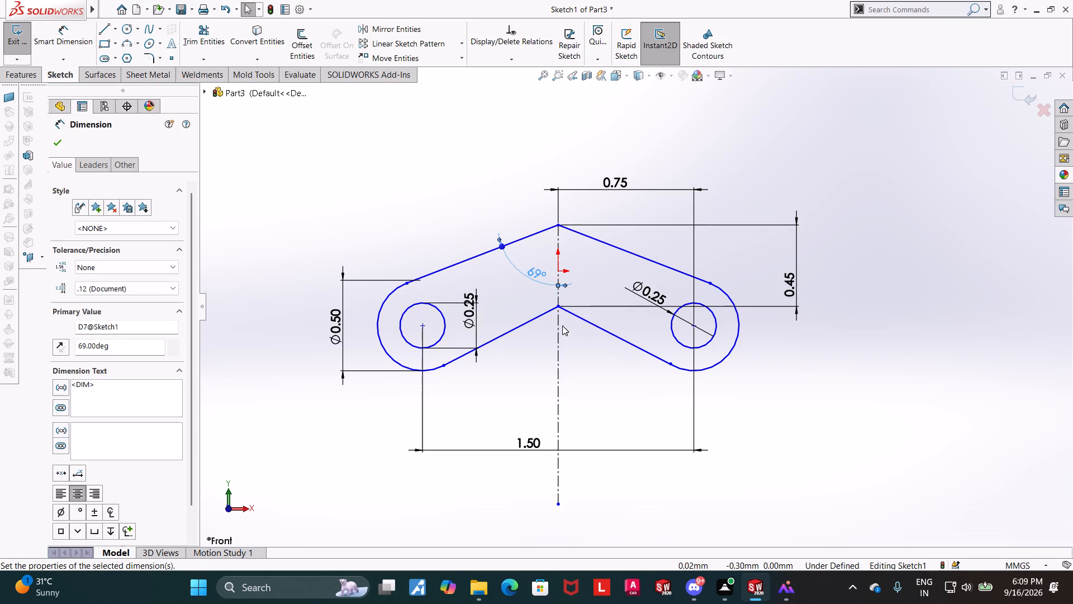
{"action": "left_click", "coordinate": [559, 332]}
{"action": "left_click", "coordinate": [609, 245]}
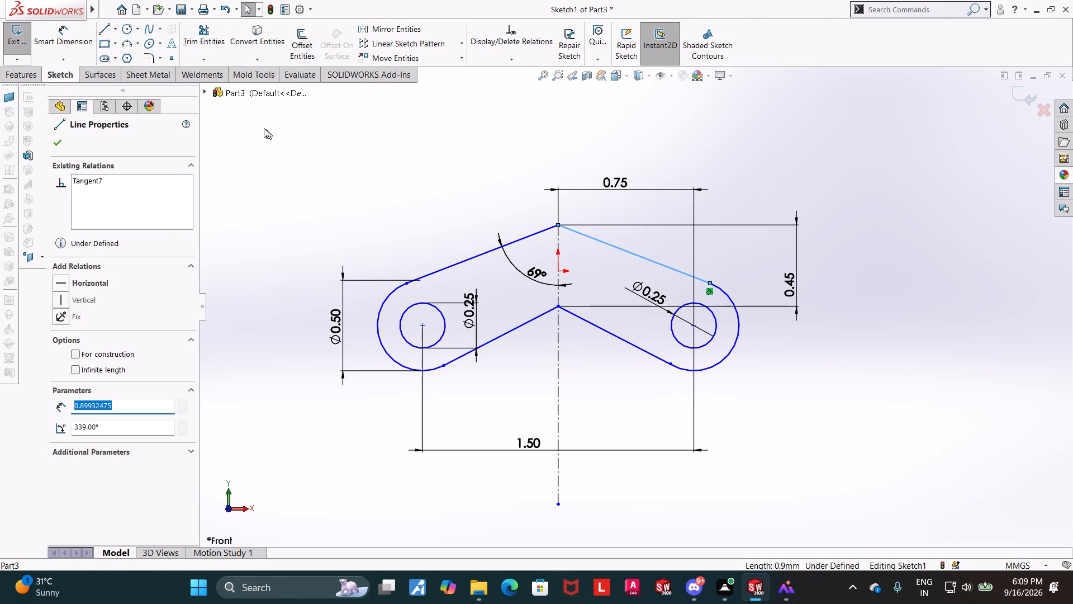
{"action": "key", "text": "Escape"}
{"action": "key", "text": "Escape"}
Dimension the angle between the centerline and the upper-right sloped line, keeping the proposed value.
{"action": "left_click", "coordinate": [68, 36]}
{"action": "left_click", "coordinate": [557, 342]}
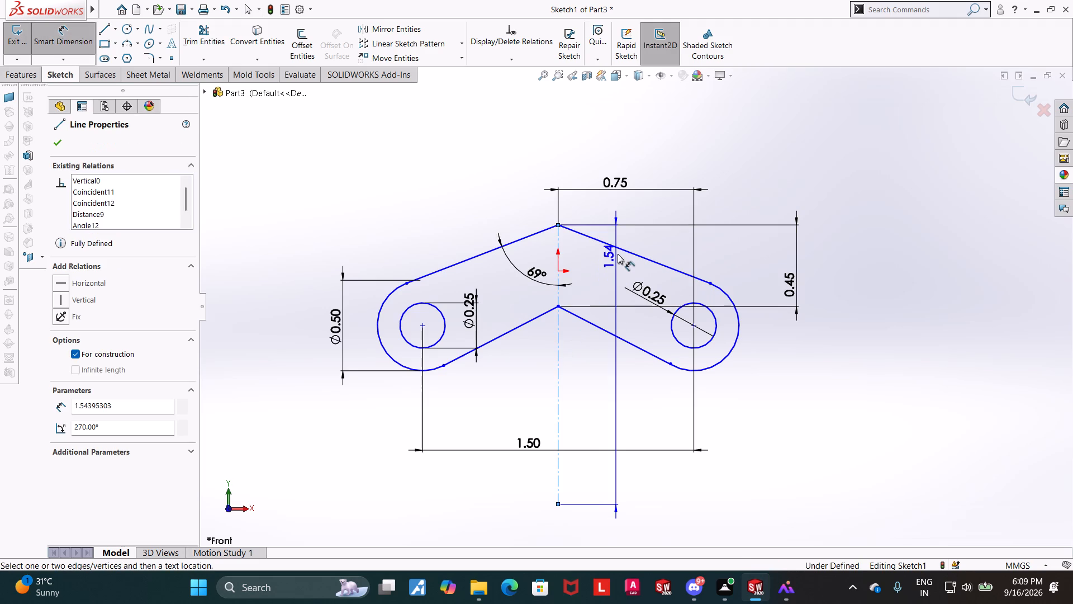
{"action": "left_click", "coordinate": [622, 247]}
{"action": "left_click", "coordinate": [599, 280]}
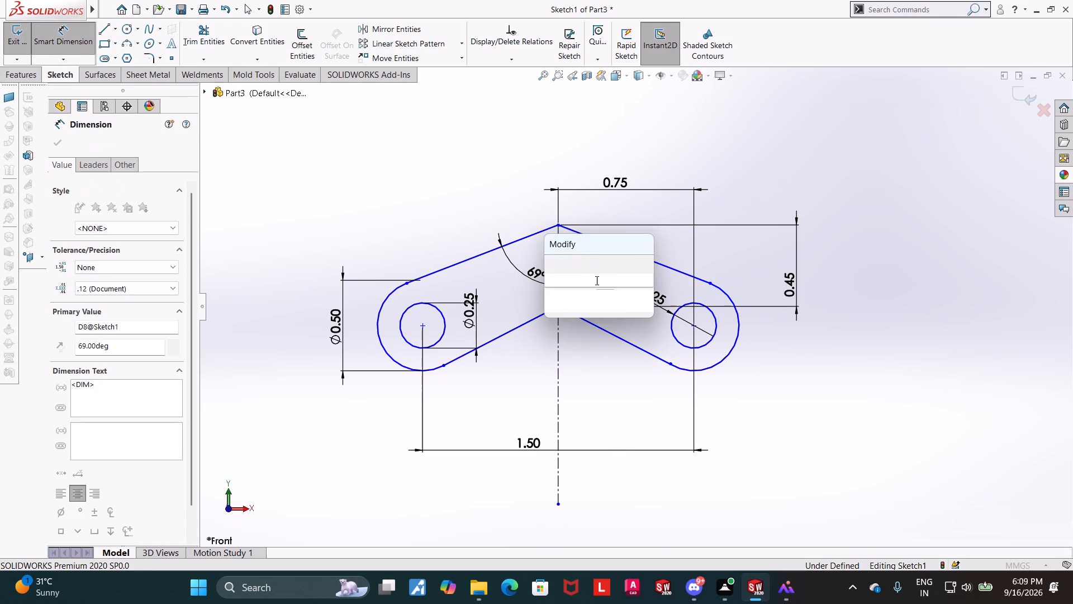
{"action": "left_click", "coordinate": [553, 262]}
{"action": "key", "text": "Escape"}
{"action": "key", "text": "Escape"}
{"action": "key", "text": "Escape"}
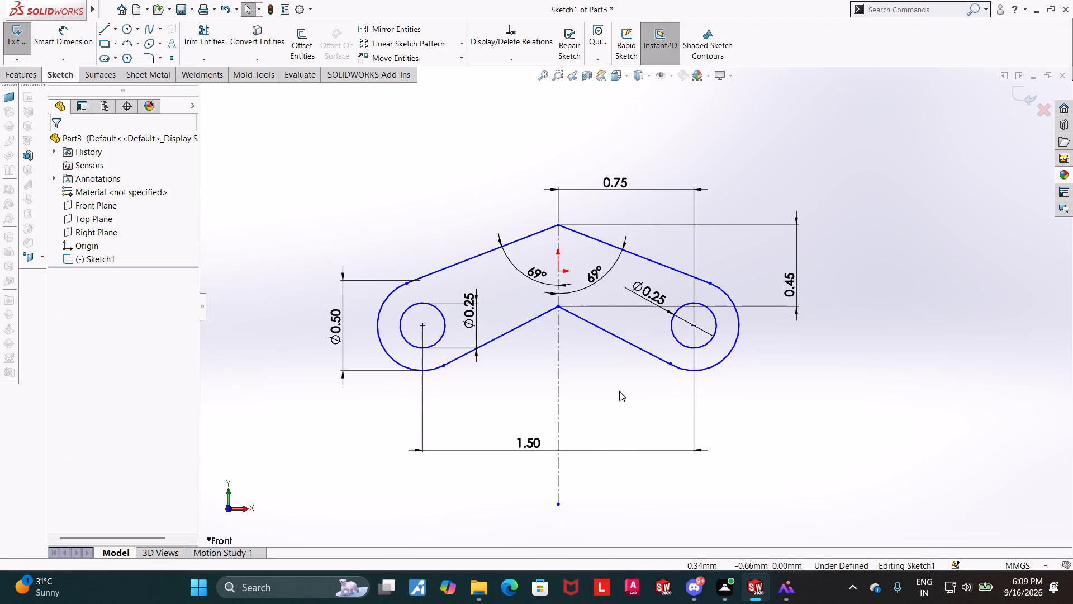
{"action": "key", "text": "Escape"}
{"action": "key", "text": "Escape"}
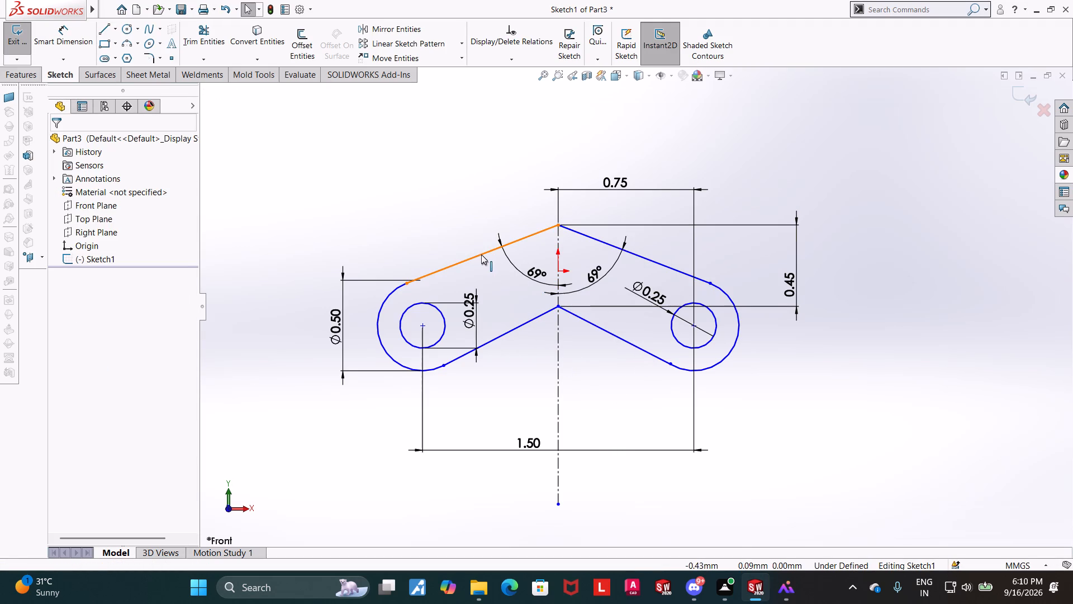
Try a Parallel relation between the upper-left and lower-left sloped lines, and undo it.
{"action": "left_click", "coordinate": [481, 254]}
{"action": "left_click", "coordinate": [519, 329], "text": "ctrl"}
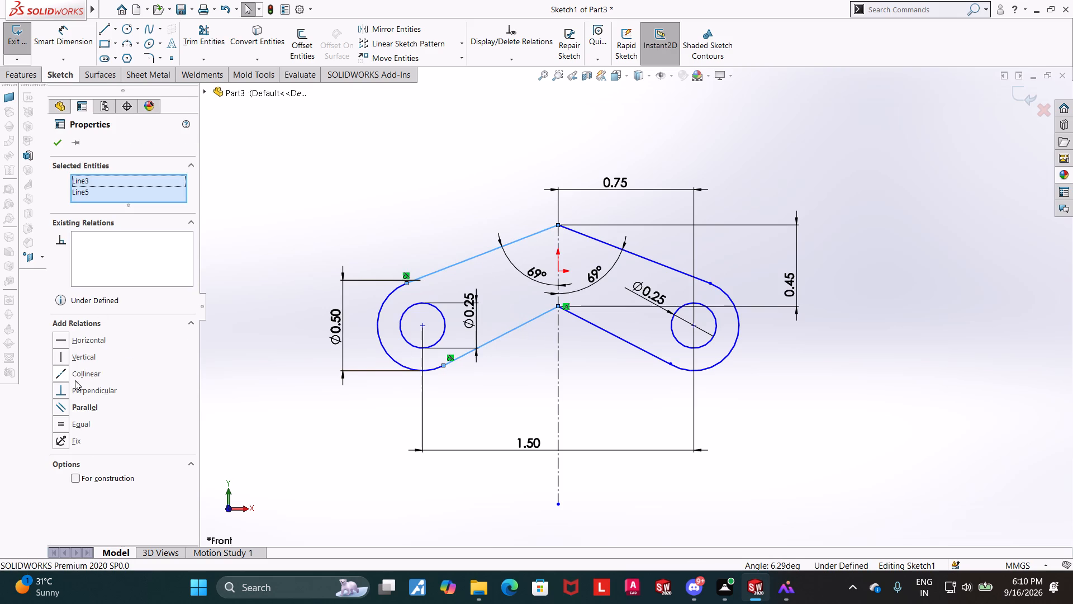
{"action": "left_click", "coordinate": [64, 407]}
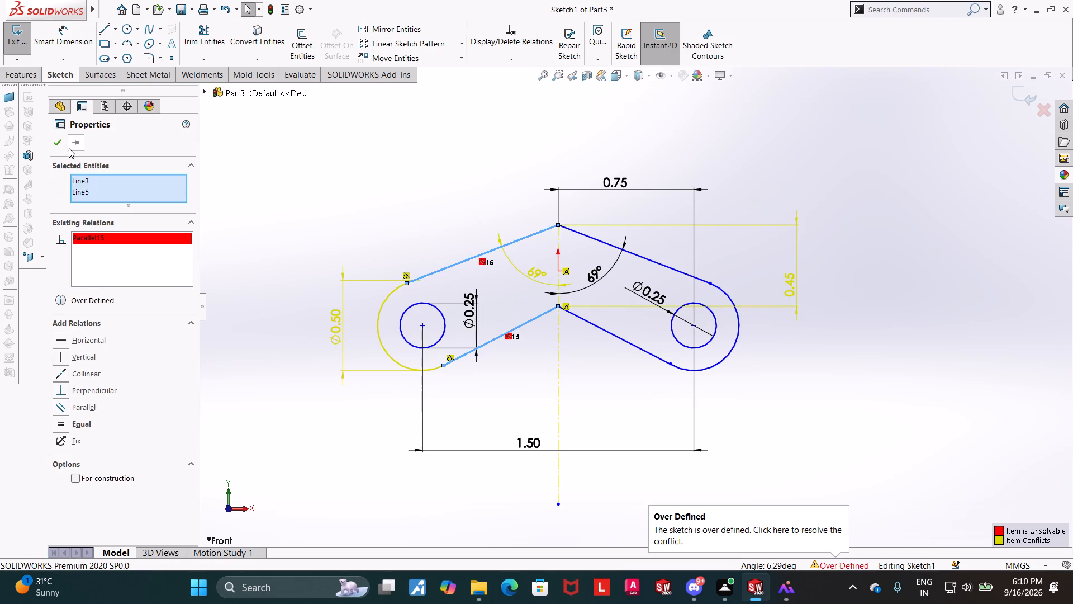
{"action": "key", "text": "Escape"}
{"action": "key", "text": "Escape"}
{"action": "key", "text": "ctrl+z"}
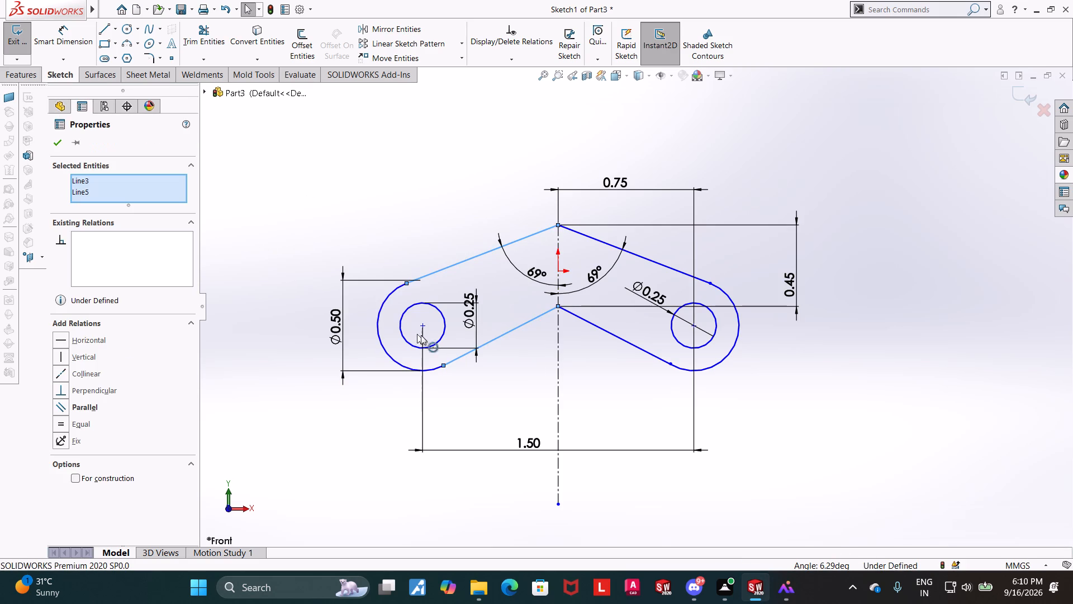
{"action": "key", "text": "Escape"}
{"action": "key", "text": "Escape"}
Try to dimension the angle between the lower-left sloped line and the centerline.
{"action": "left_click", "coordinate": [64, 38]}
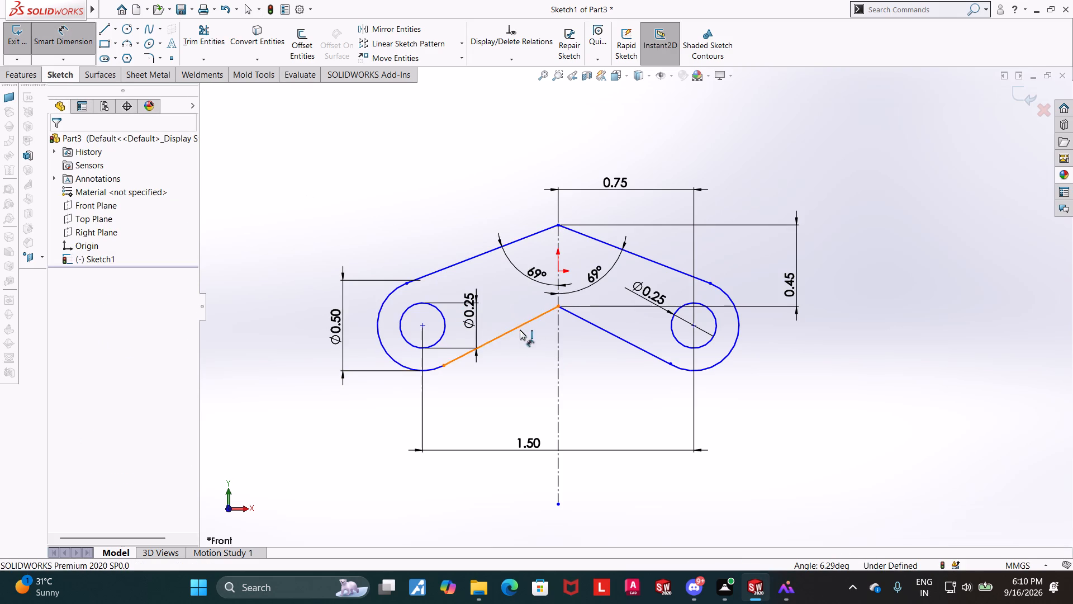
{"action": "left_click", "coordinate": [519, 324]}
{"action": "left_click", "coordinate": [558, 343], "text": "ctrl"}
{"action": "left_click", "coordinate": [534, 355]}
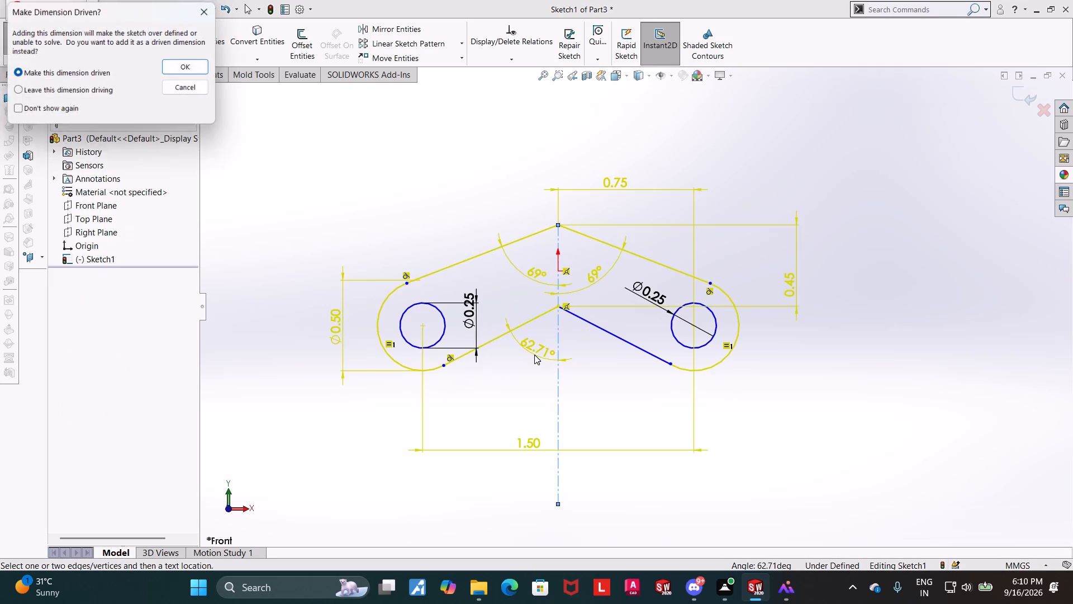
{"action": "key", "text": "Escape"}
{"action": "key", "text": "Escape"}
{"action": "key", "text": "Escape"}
Trim away both lower sloped lines that meet at the centerline.
{"action": "left_click", "coordinate": [207, 29]}
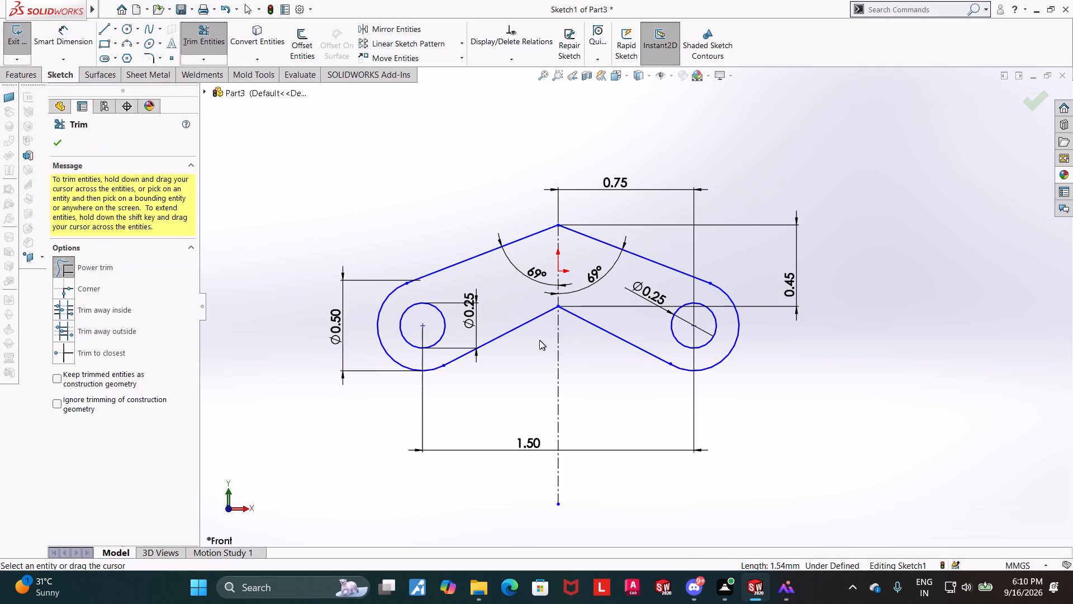
{"action": "left_click_drag", "start_coordinate": [536, 340], "coordinate": [523, 295]}
{"action": "left_click_drag", "start_coordinate": [593, 355], "coordinate": [624, 313]}
{"action": "key", "text": "Escape"}
{"action": "key", "text": "Escape"}
{"action": "key", "text": "Escape"}
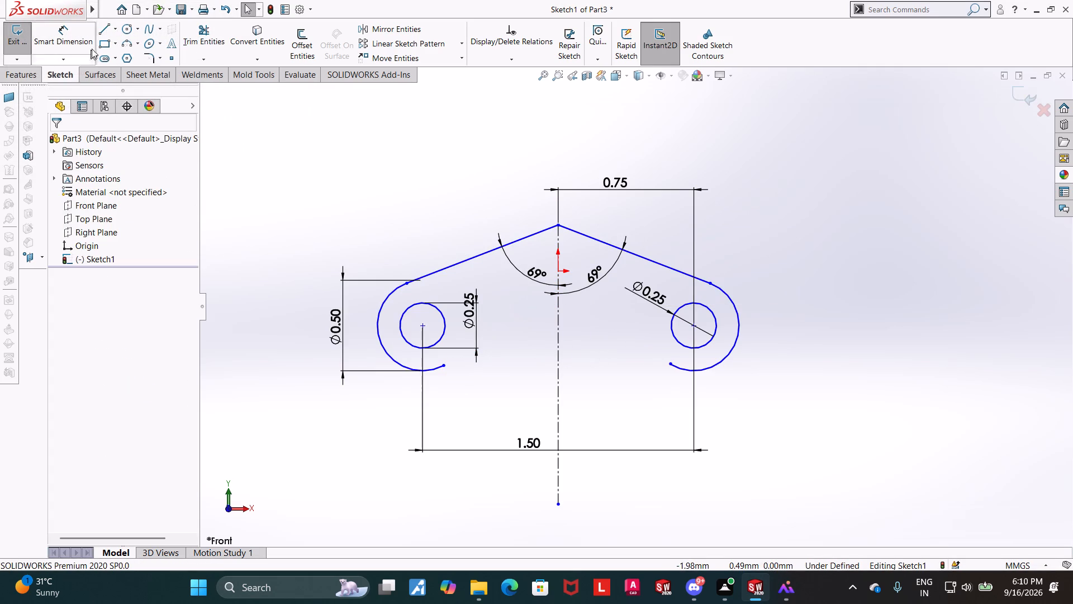
Sketch a line about 0.68 mm long from the lower end of the left arc up to just short of the centerline.
{"action": "left_click", "coordinate": [106, 26]}
{"action": "left_click", "coordinate": [442, 366]}
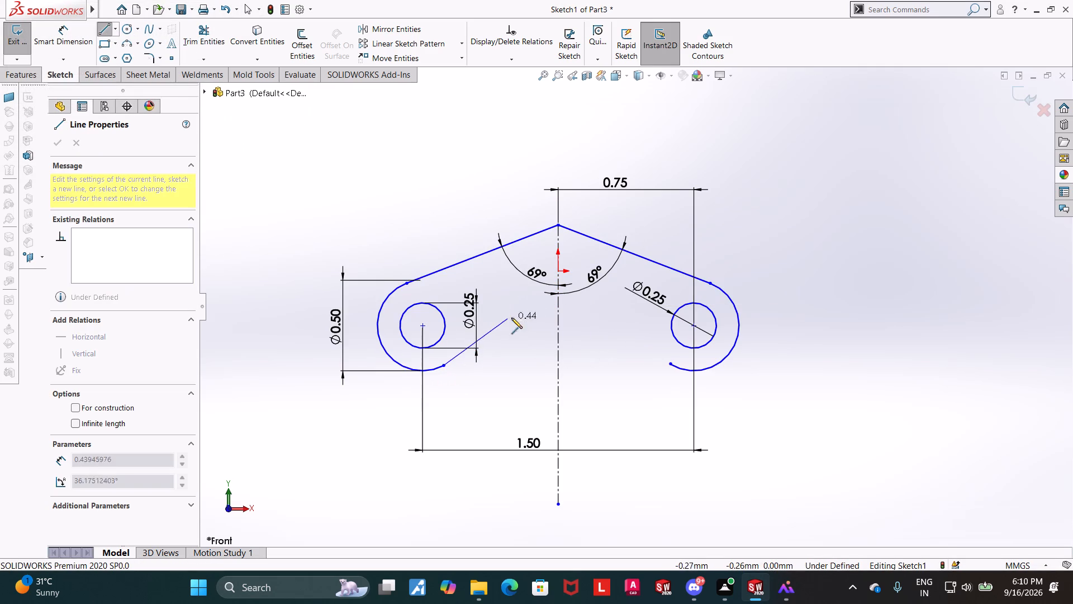
{"action": "left_click", "coordinate": [553, 316]}
{"action": "key", "text": "Escape"}
{"action": "key", "text": "Escape"}
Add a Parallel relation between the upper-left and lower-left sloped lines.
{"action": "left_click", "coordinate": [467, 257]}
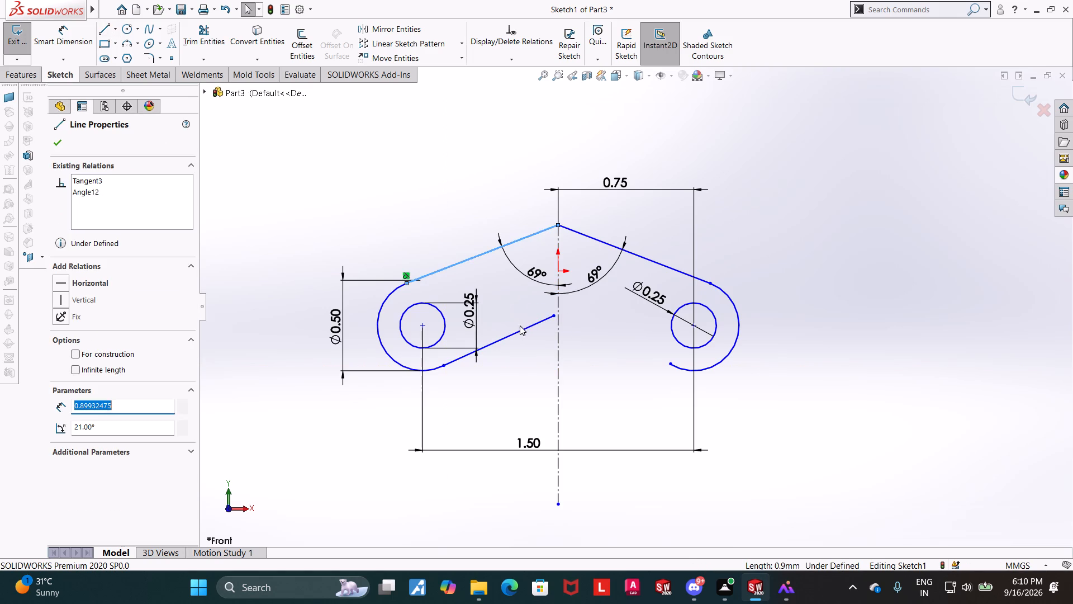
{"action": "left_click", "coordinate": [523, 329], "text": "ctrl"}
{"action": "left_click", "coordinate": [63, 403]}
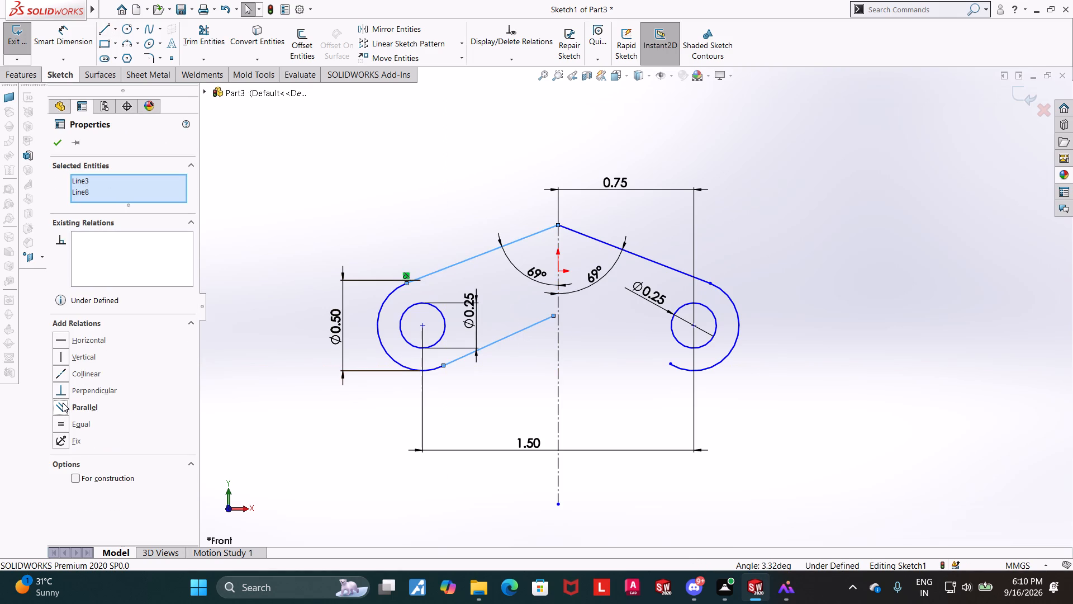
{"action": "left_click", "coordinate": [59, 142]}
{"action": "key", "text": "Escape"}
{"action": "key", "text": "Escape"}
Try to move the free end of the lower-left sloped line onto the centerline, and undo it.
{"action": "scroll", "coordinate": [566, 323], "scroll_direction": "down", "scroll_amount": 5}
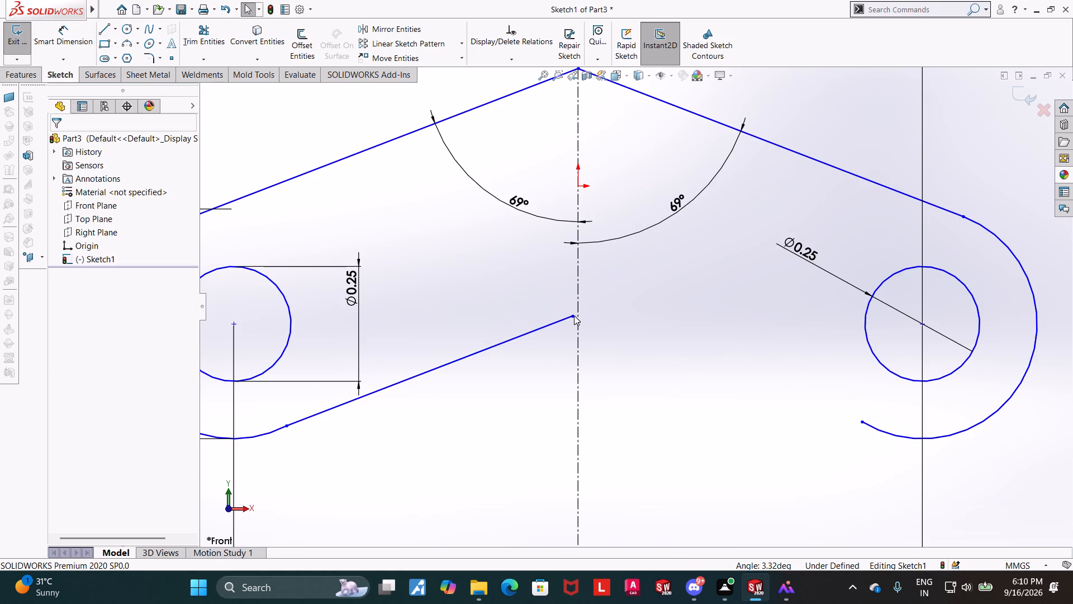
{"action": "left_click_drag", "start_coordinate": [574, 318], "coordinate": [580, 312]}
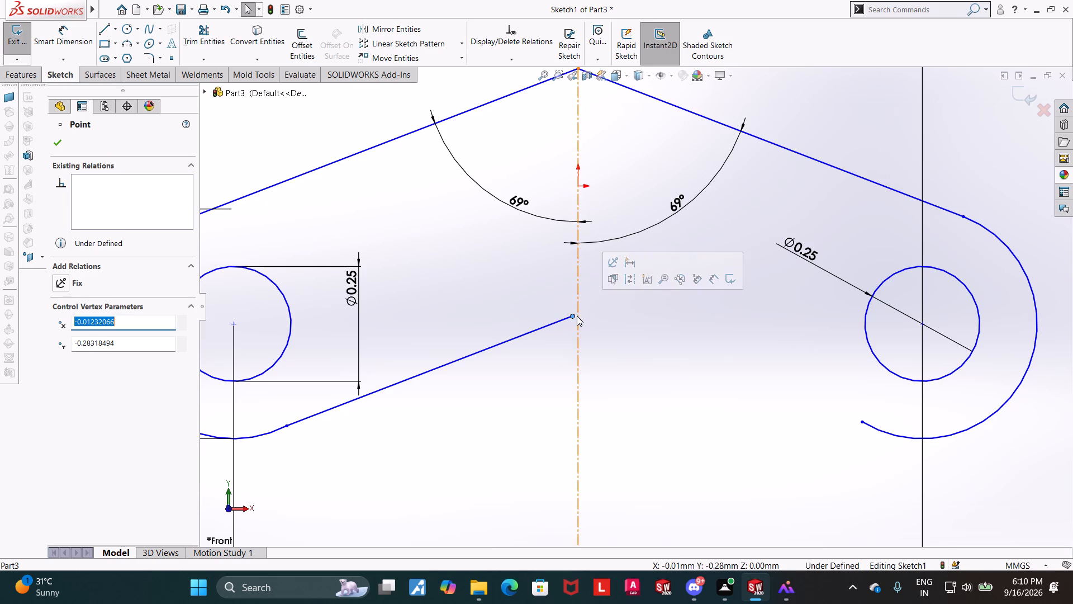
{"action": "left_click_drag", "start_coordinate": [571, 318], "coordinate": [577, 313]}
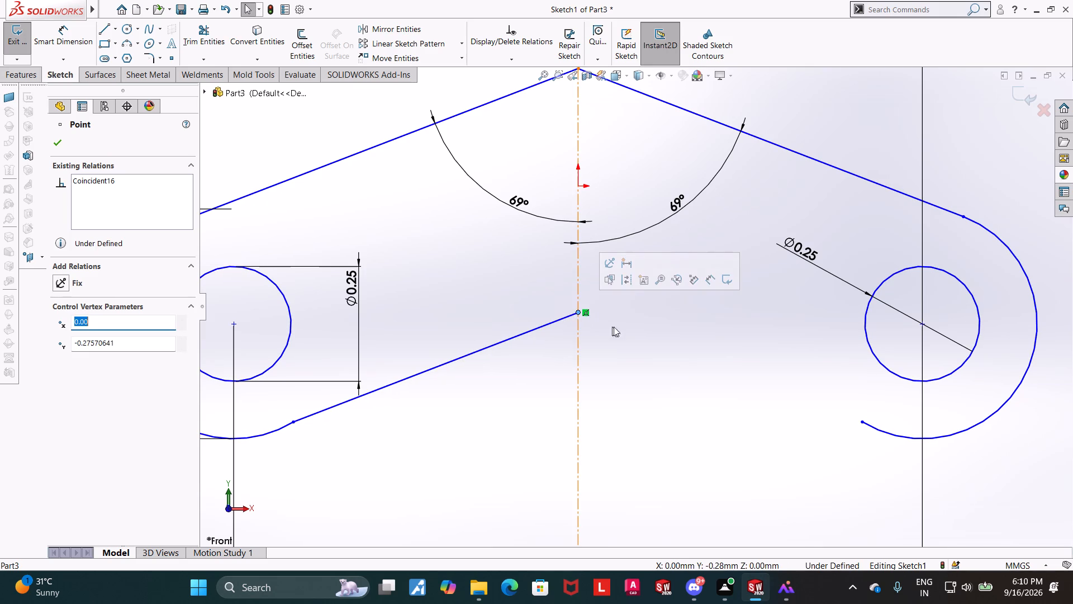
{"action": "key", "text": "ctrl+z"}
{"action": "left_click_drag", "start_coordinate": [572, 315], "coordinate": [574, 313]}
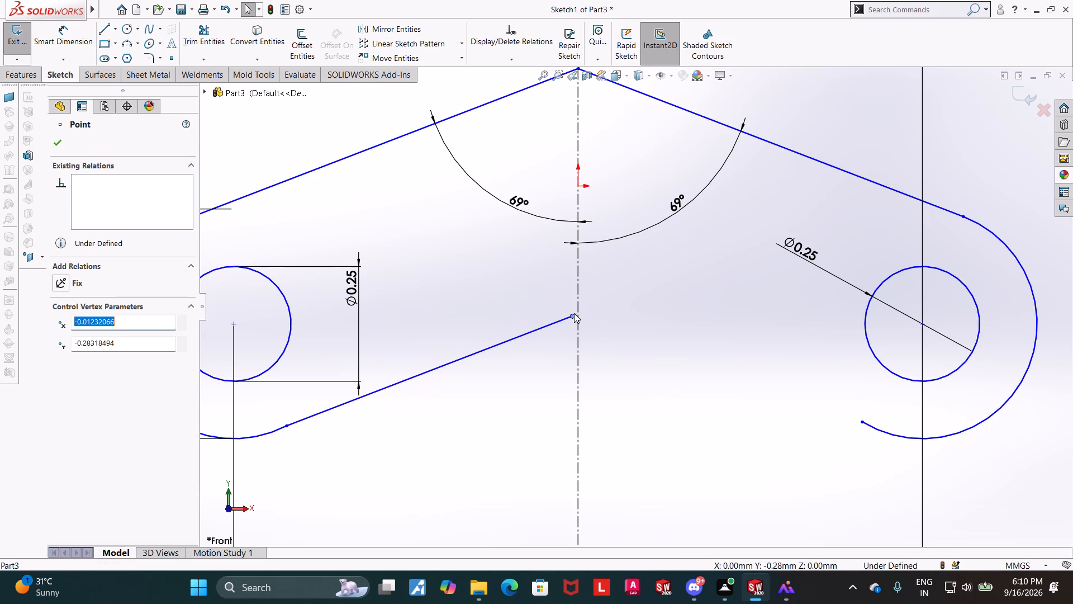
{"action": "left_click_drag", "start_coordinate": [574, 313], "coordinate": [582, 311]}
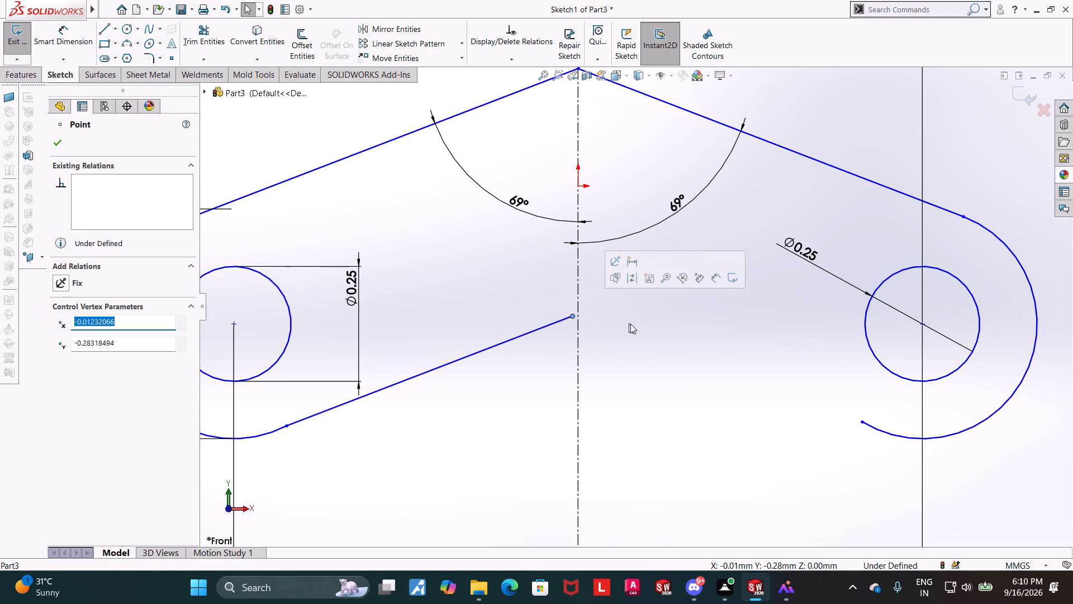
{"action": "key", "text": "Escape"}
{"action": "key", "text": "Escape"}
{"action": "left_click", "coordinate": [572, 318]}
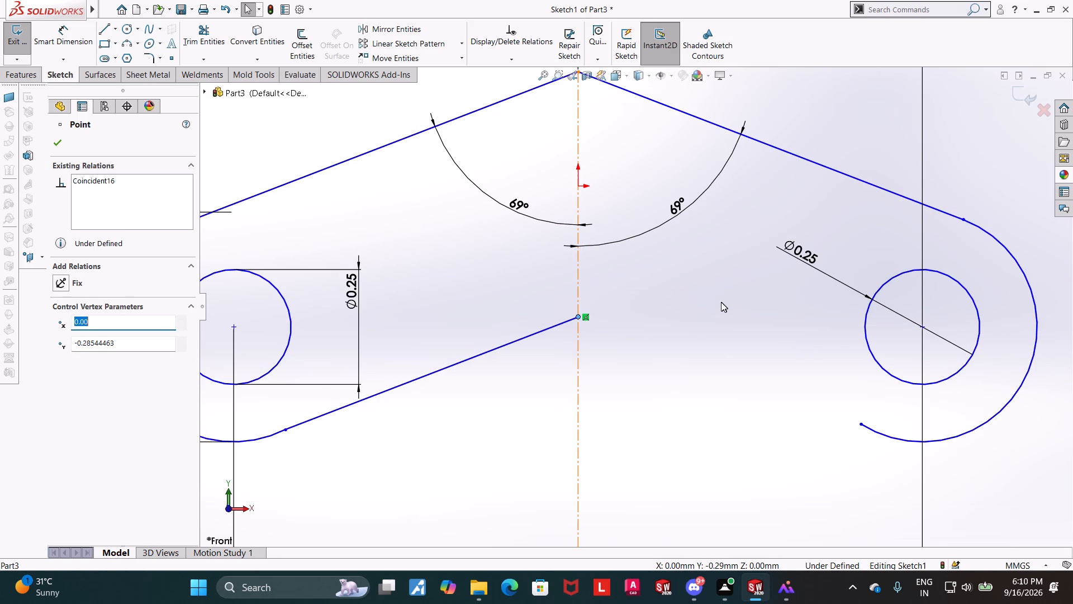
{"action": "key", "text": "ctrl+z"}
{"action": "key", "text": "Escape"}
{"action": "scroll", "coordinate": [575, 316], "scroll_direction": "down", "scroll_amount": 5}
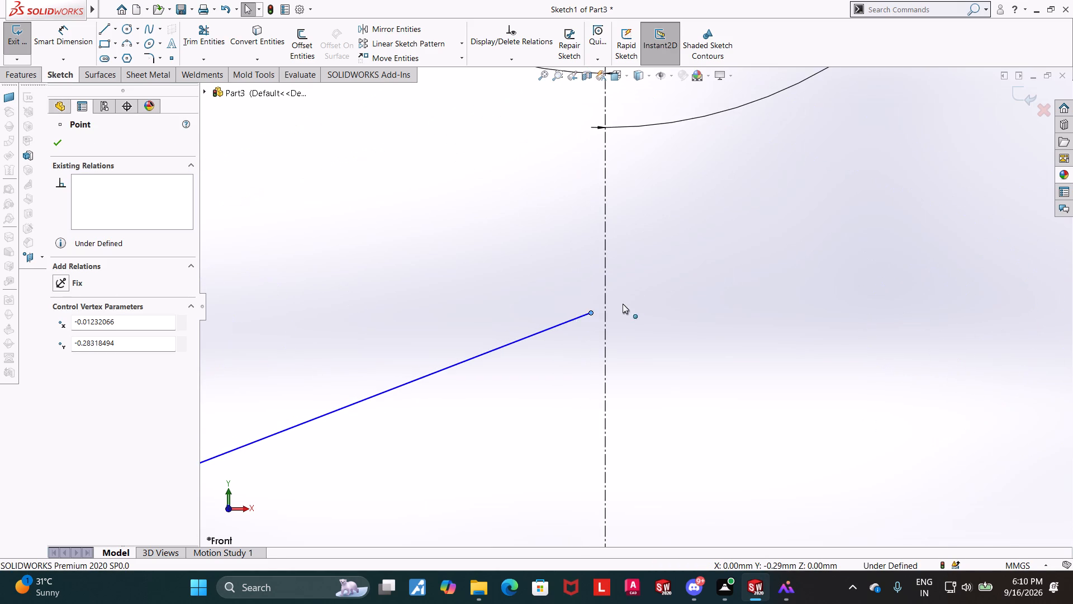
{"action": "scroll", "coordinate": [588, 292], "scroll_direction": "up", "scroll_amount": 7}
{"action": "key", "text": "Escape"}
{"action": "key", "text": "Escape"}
Sketch a line about 0.66 mm long from the lower end of the right arc up to the centerline.
{"action": "left_click", "coordinate": [105, 27]}
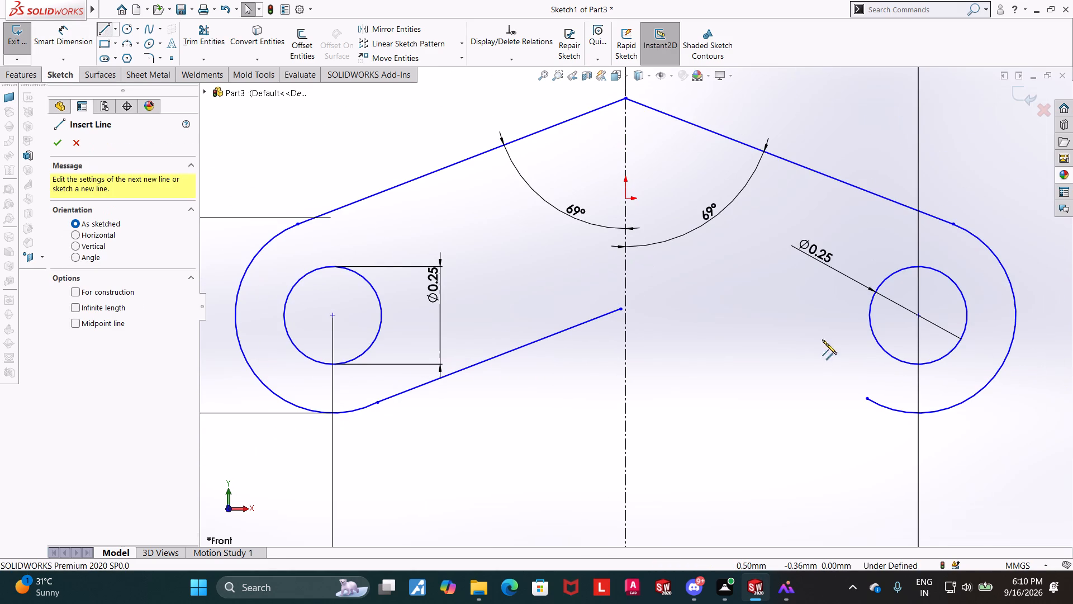
{"action": "left_click", "coordinate": [866, 399]}
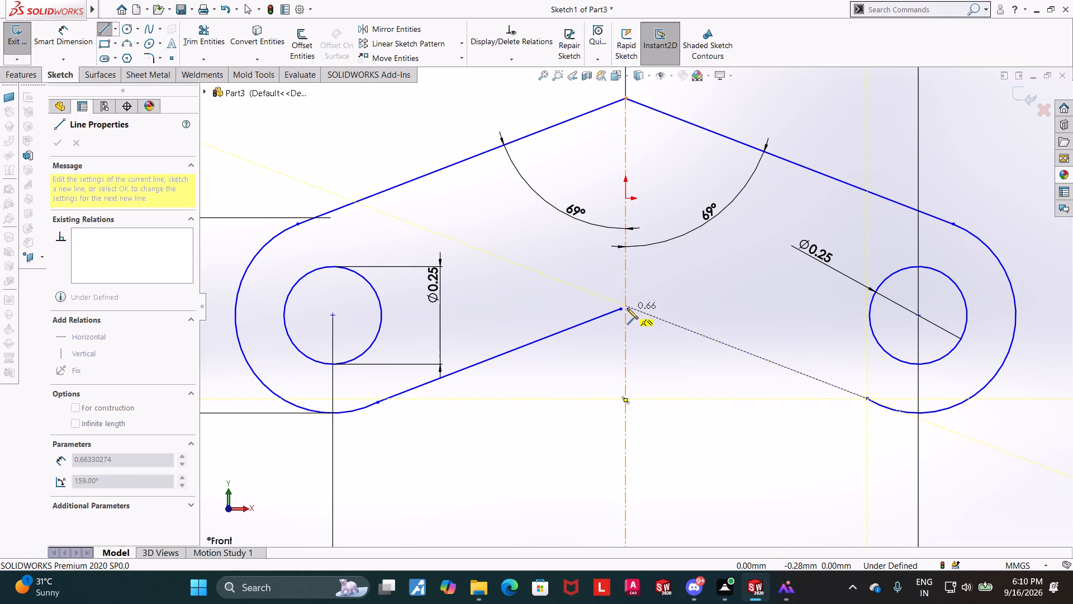
{"action": "left_click", "coordinate": [626, 310]}
{"action": "key", "text": "Escape"}
{"action": "key", "text": "Escape"}
{"action": "key", "text": "Escape"}
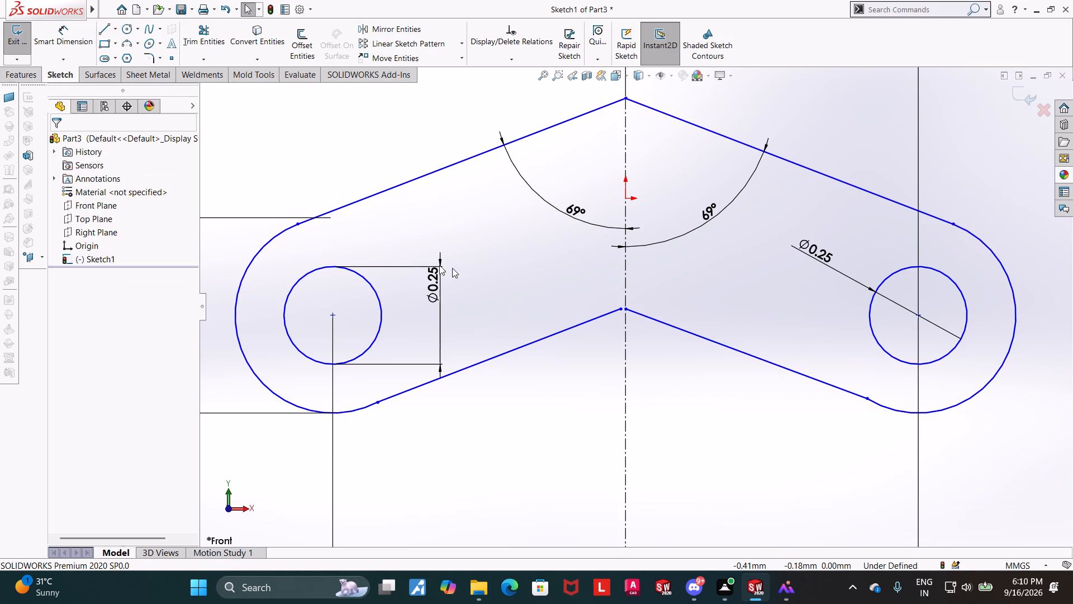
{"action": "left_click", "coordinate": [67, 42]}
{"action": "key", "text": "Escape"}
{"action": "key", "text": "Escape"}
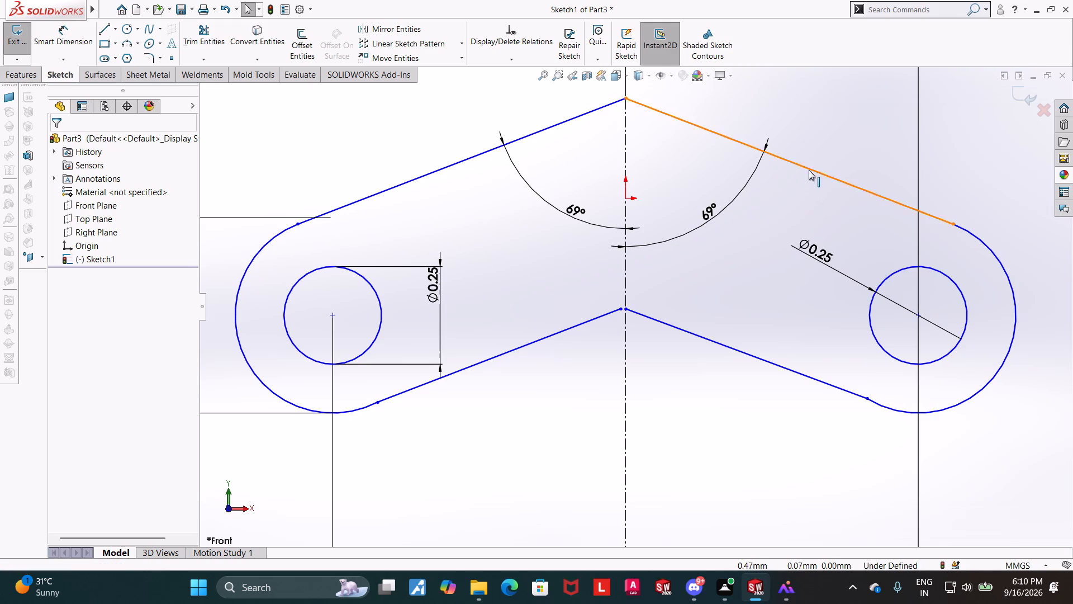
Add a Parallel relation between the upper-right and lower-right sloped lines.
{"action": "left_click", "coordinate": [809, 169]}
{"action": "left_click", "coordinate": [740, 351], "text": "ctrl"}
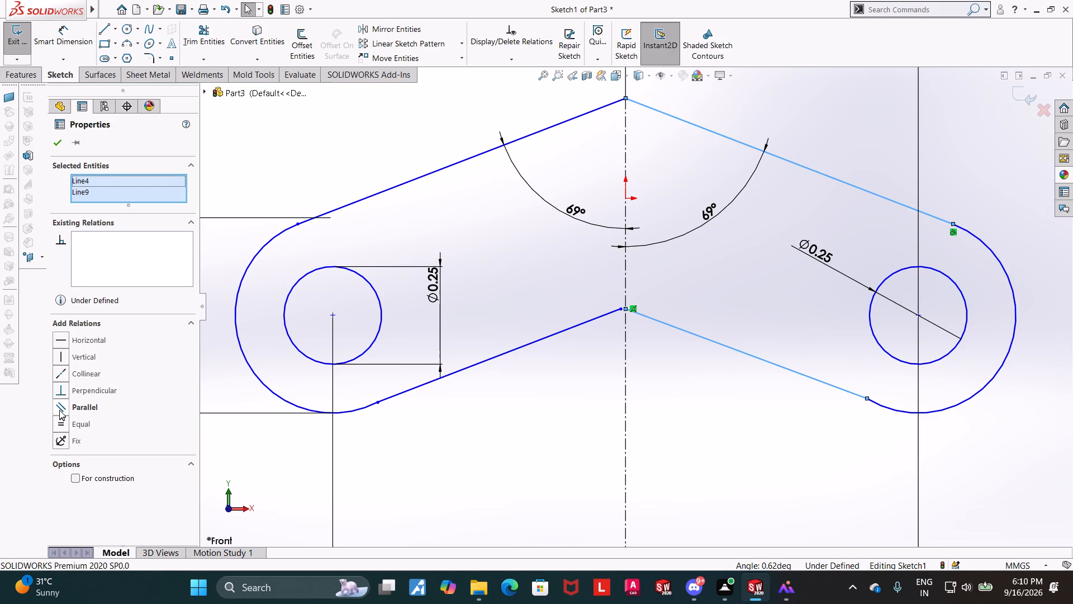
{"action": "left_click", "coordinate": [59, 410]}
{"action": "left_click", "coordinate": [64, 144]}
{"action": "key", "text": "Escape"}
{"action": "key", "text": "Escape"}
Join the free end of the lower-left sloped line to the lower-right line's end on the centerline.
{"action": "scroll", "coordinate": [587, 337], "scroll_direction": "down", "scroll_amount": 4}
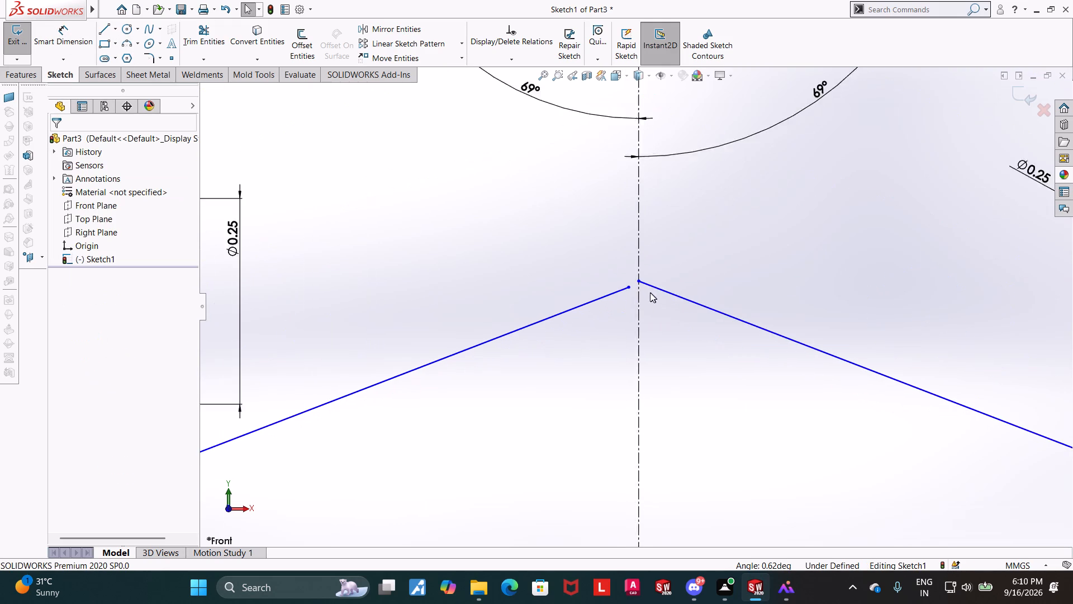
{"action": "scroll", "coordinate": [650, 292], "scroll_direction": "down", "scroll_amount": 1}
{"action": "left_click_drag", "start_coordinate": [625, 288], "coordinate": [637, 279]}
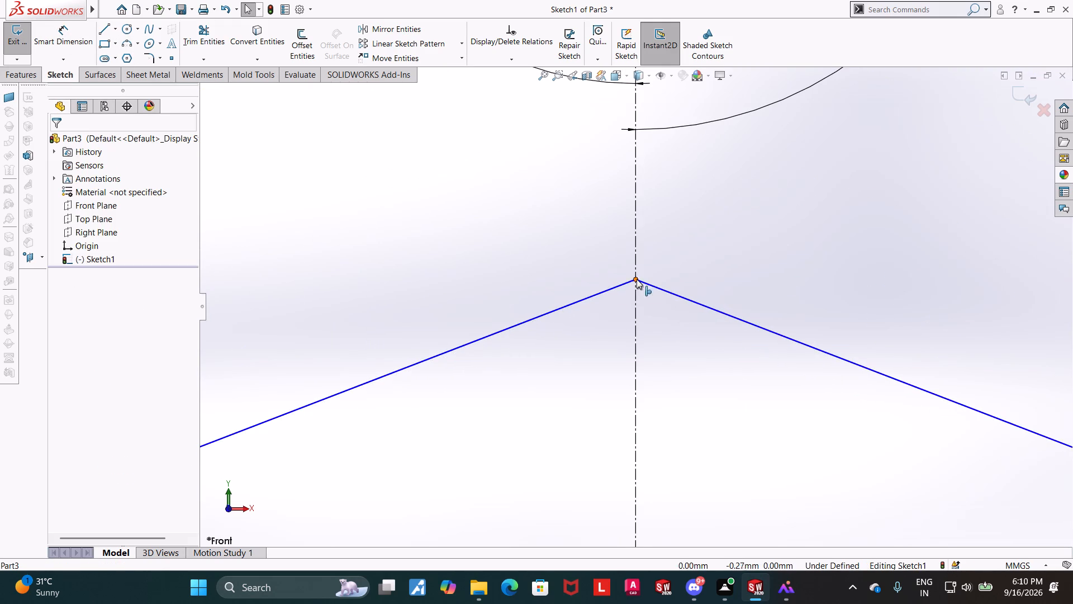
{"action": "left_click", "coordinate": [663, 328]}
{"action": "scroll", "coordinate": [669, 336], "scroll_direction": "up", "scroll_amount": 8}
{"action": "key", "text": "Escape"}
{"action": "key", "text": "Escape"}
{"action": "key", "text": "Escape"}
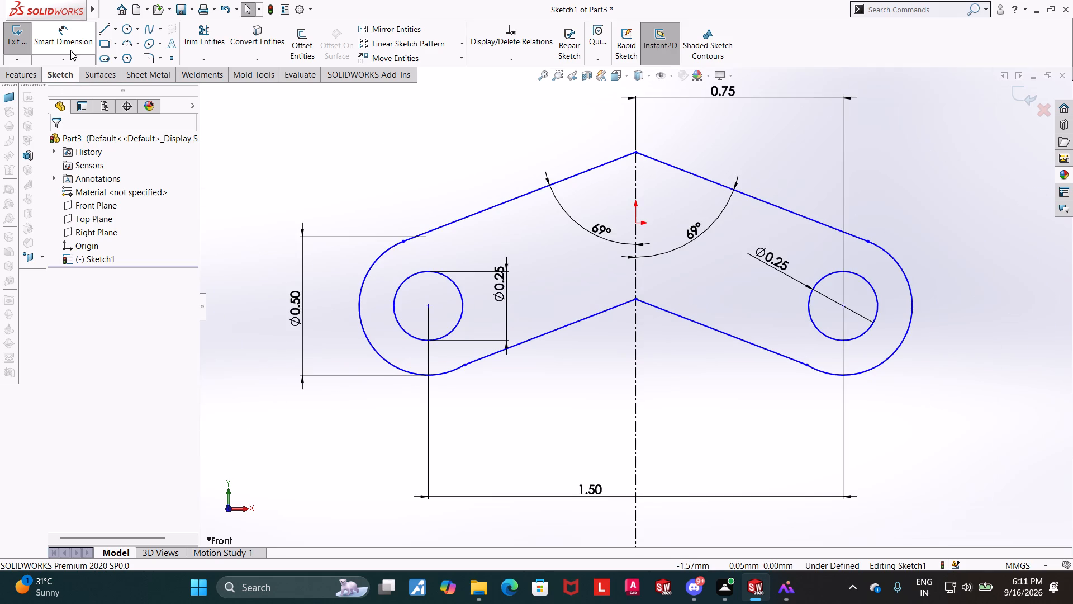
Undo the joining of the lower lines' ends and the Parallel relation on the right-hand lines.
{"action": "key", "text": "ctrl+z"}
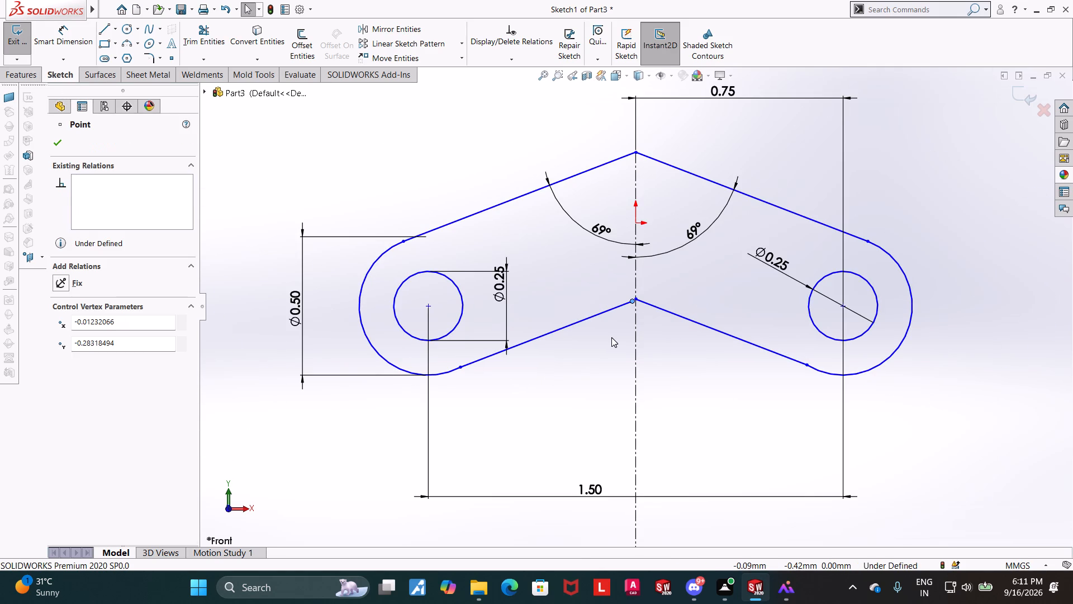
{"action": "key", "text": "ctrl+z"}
Trim away the lower-left sloped line.
{"action": "left_click", "coordinate": [209, 30]}
{"action": "left_click_drag", "start_coordinate": [590, 373], "coordinate": [562, 300]}
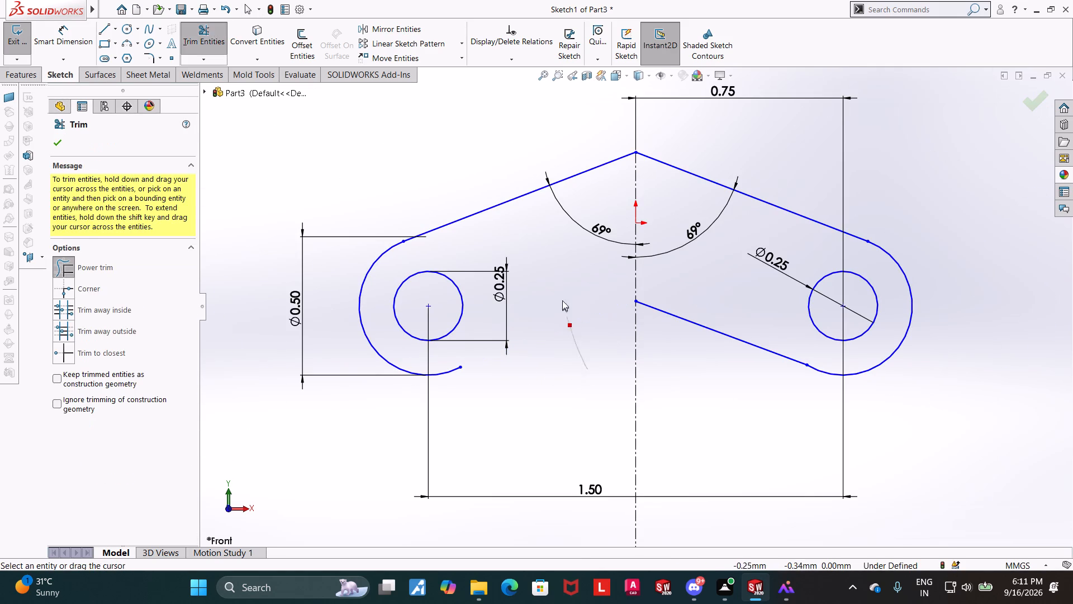
{"action": "left_click_drag", "start_coordinate": [562, 300], "coordinate": [560, 292]}
{"action": "key", "text": "Escape"}
{"action": "key", "text": "Escape"}
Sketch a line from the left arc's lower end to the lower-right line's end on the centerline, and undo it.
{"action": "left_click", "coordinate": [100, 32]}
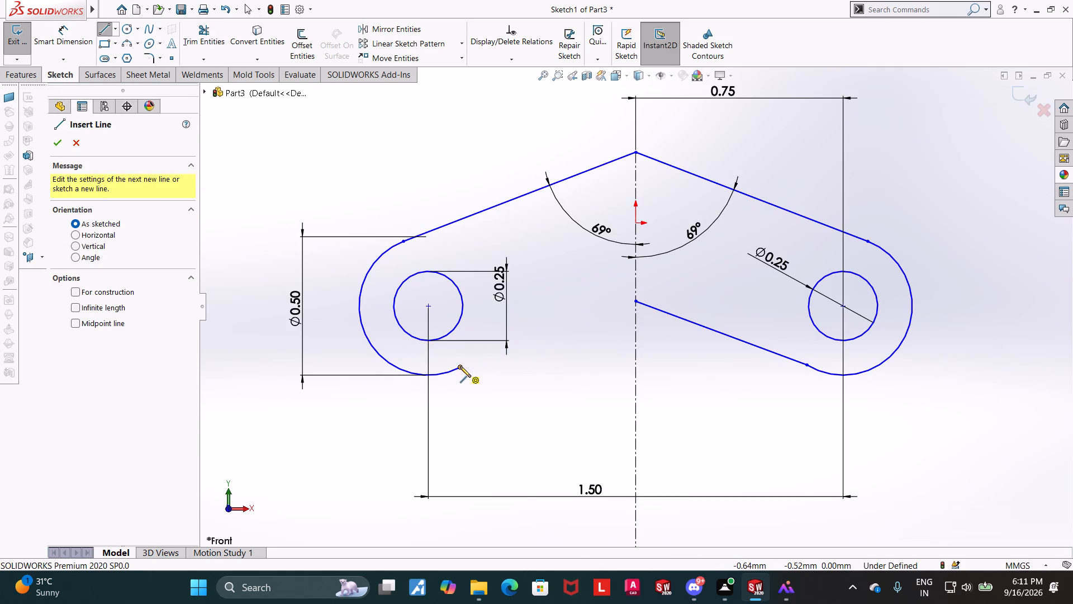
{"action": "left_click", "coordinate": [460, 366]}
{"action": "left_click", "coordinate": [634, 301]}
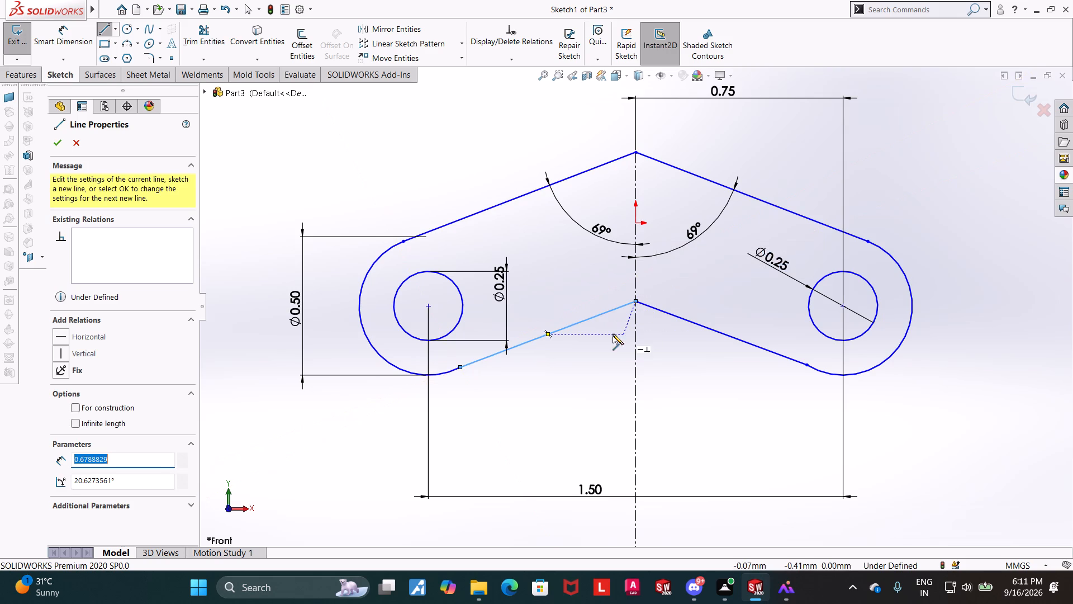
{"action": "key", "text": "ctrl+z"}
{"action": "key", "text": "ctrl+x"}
Sketch a line about 0.68 mm long from the left arc's lower end to the lower-right line's end on the centerline.
{"action": "left_click", "coordinate": [102, 26]}
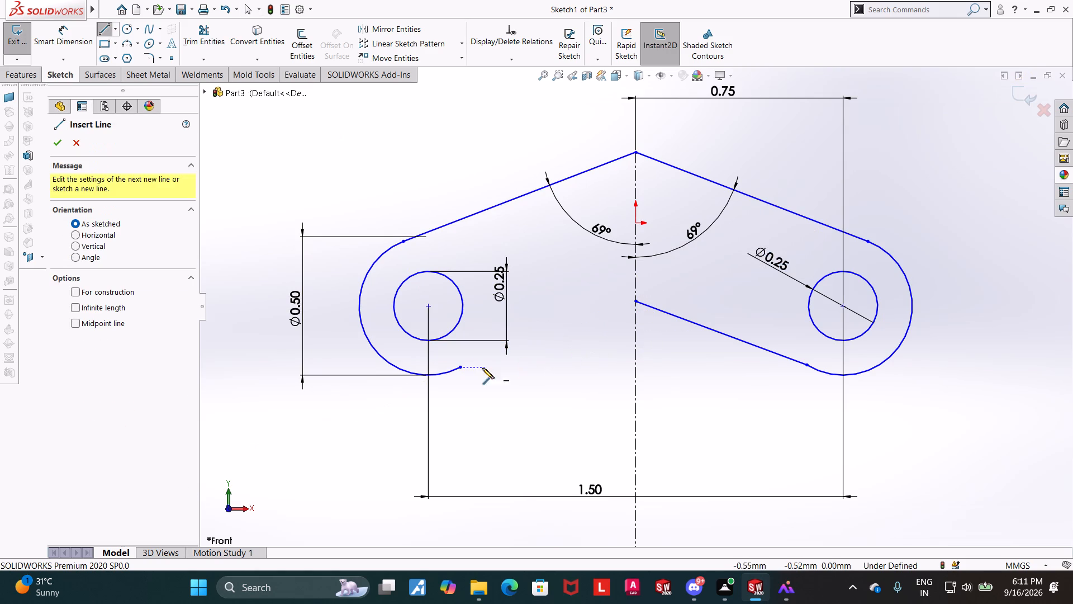
{"action": "left_click", "coordinate": [461, 365]}
{"action": "left_click", "coordinate": [635, 299]}
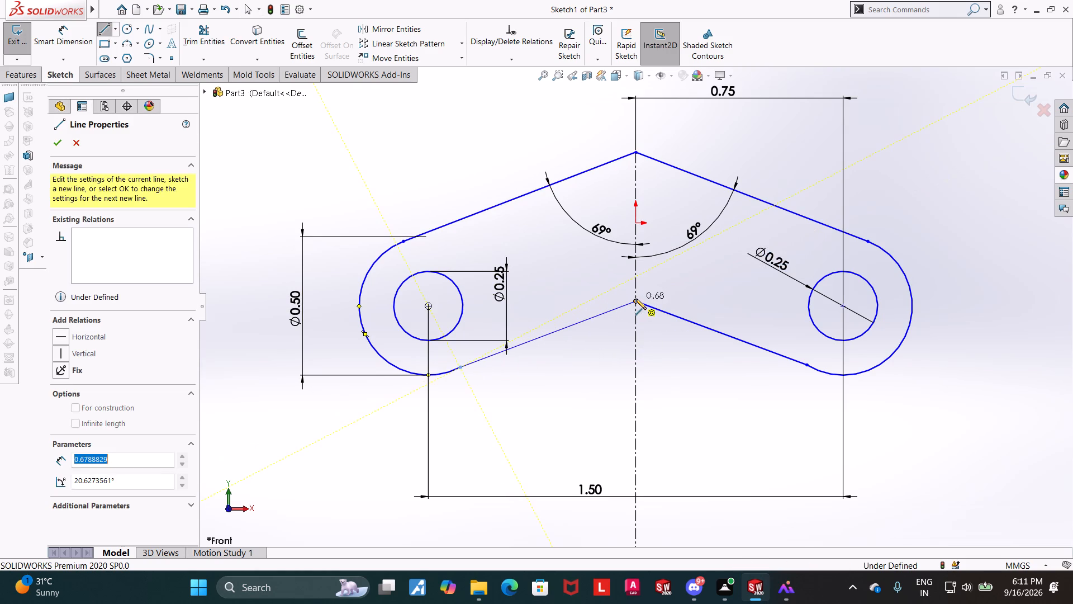
{"action": "key", "text": "Escape"}
{"action": "key", "text": "Escape"}
{"action": "key", "text": "Escape"}
{"action": "key", "text": "Escape"}
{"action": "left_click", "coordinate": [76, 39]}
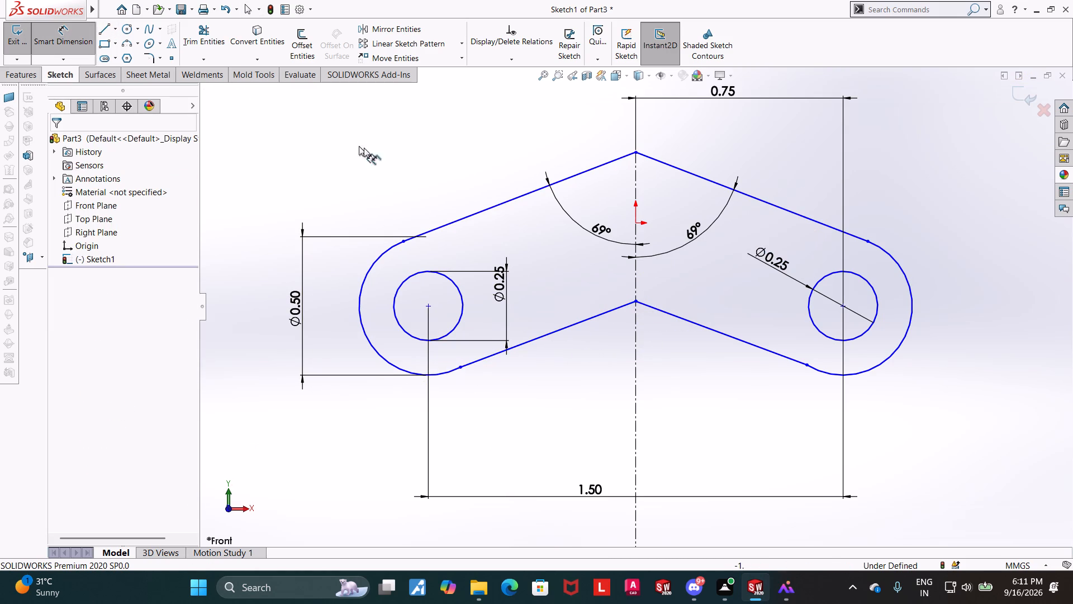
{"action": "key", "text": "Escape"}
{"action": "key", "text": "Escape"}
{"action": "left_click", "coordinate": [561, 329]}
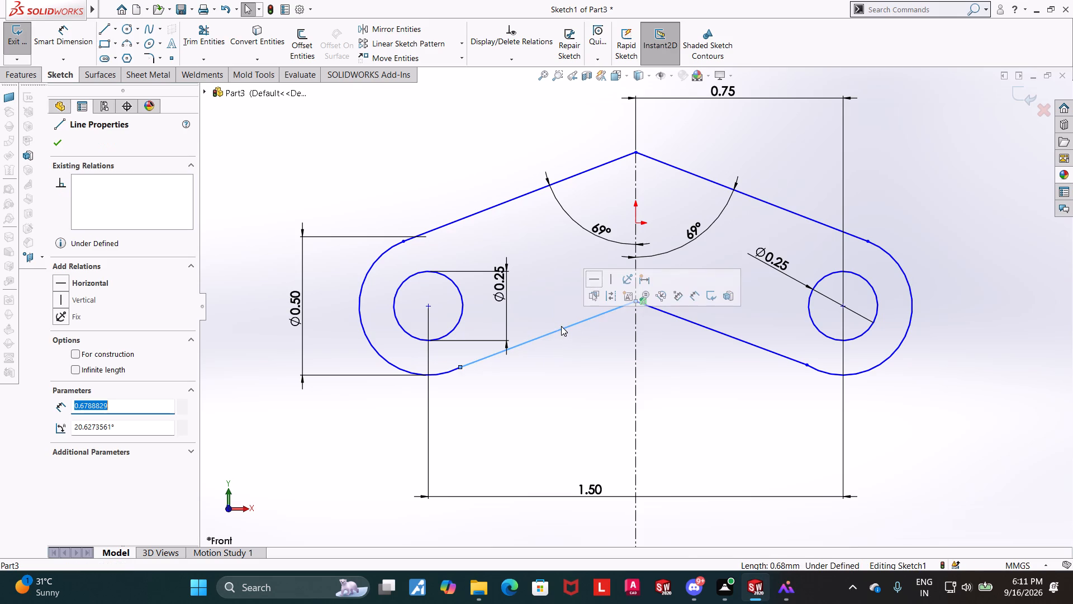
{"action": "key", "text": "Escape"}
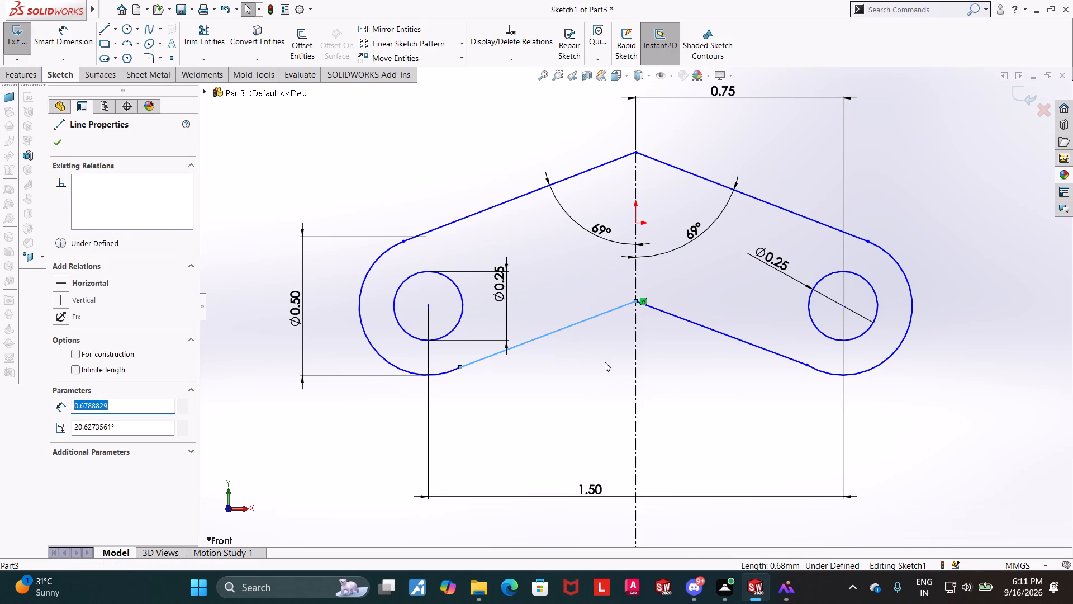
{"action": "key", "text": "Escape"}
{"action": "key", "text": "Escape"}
Add a Parallel relation between the new lower-left sloped line and the upper-left sloped line.
{"action": "left_click", "coordinate": [577, 325]}
{"action": "left_click", "coordinate": [487, 207], "text": "ctrl"}
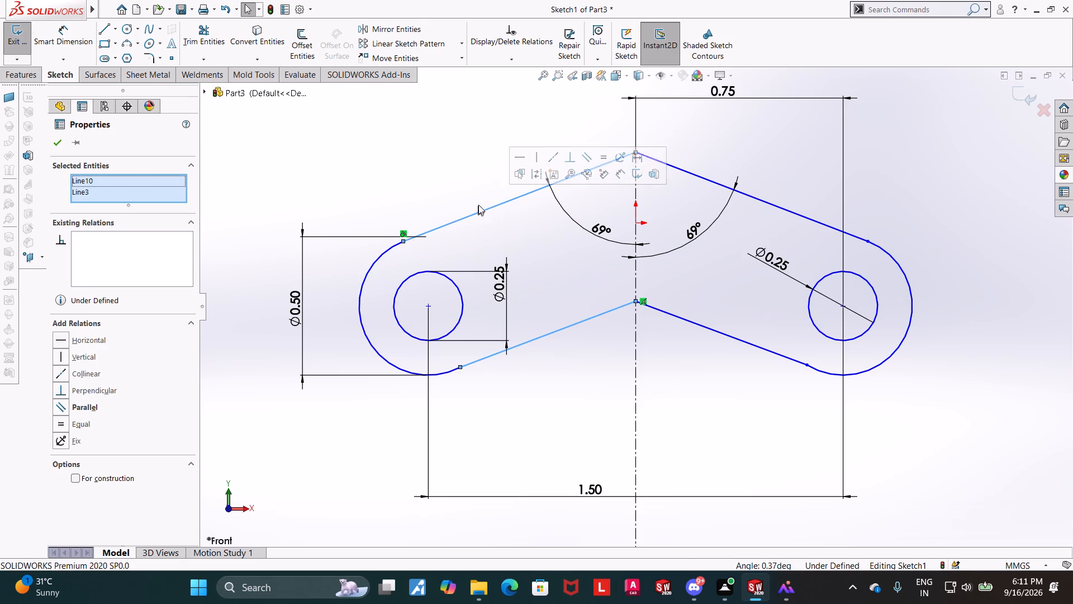
{"action": "left_click", "coordinate": [60, 407]}
{"action": "left_click", "coordinate": [57, 148]}
{"action": "key", "text": "Escape"}
{"action": "key", "text": "Escape"}
{"action": "key", "text": "Escape"}
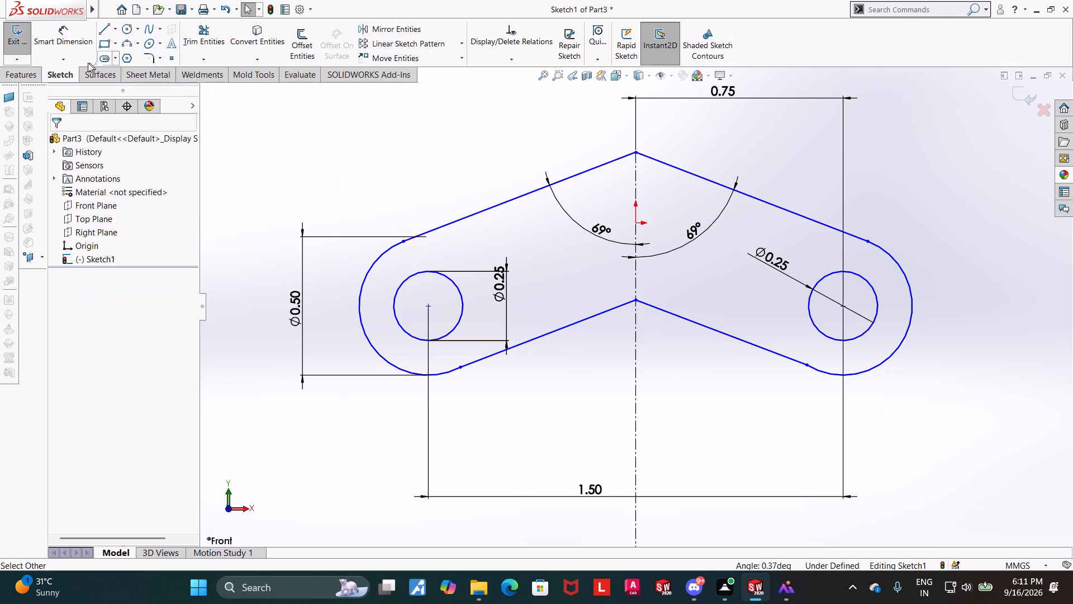
Dimension the angle between the two lower sloped lines as 138°.
{"action": "left_click", "coordinate": [51, 44]}
{"action": "left_click", "coordinate": [588, 317]}
{"action": "left_click", "coordinate": [676, 315]}
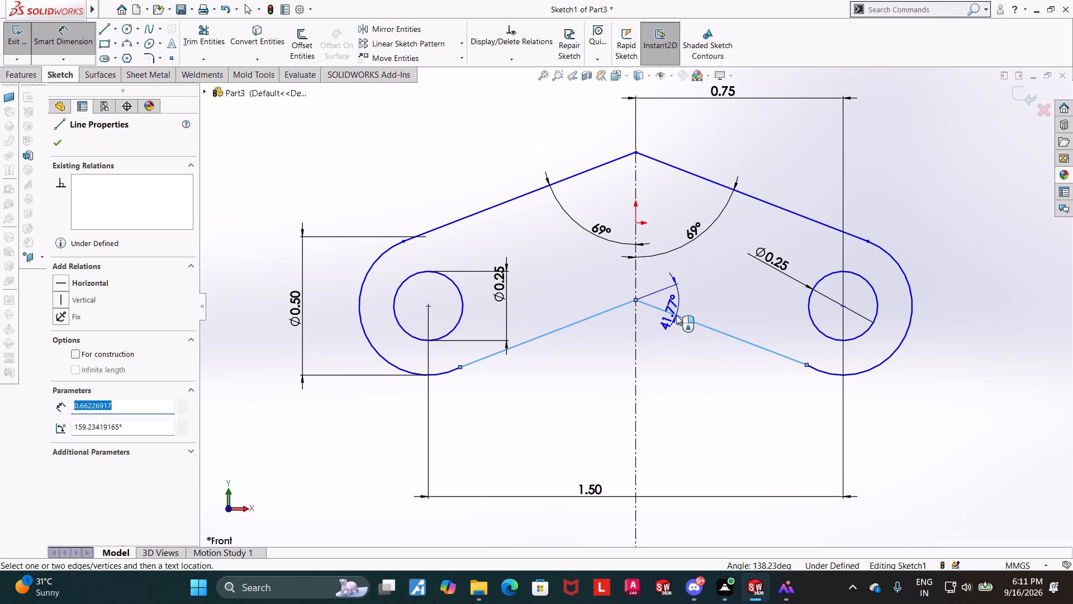
{"action": "left_click", "coordinate": [652, 373]}
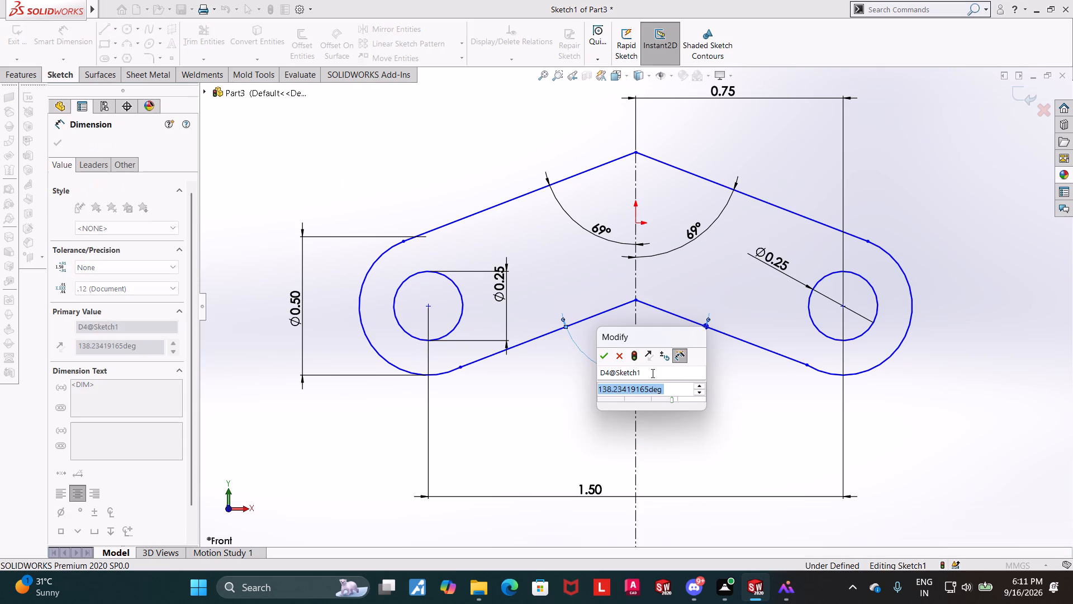
{"action": "type", "text": "138"}
{"action": "key", "text": "Return"}
{"action": "key", "text": "Escape"}
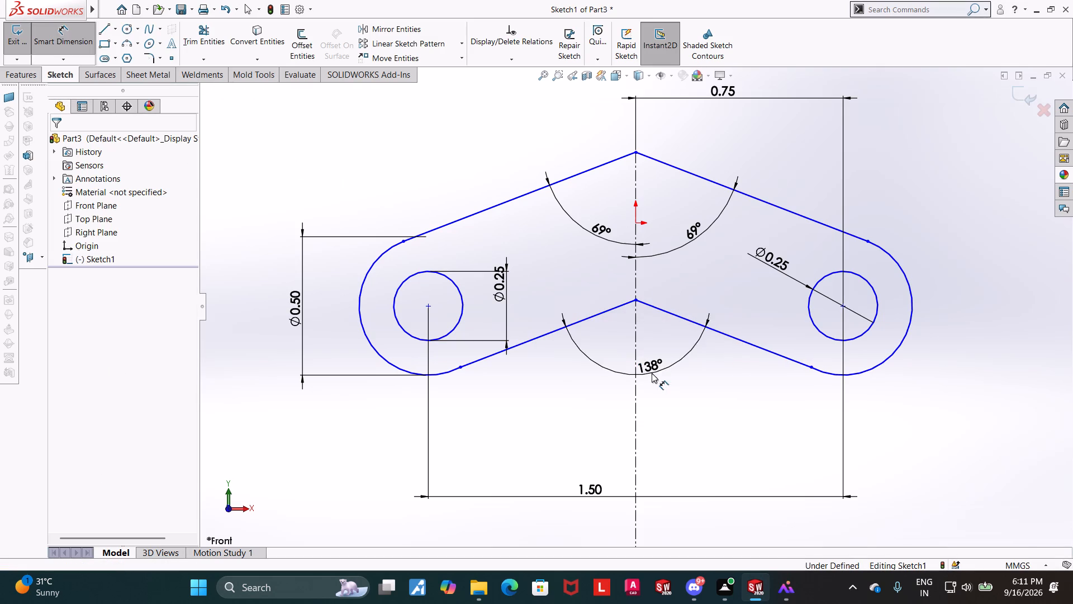
{"action": "key", "text": "Escape"}
{"action": "key", "text": "Escape"}
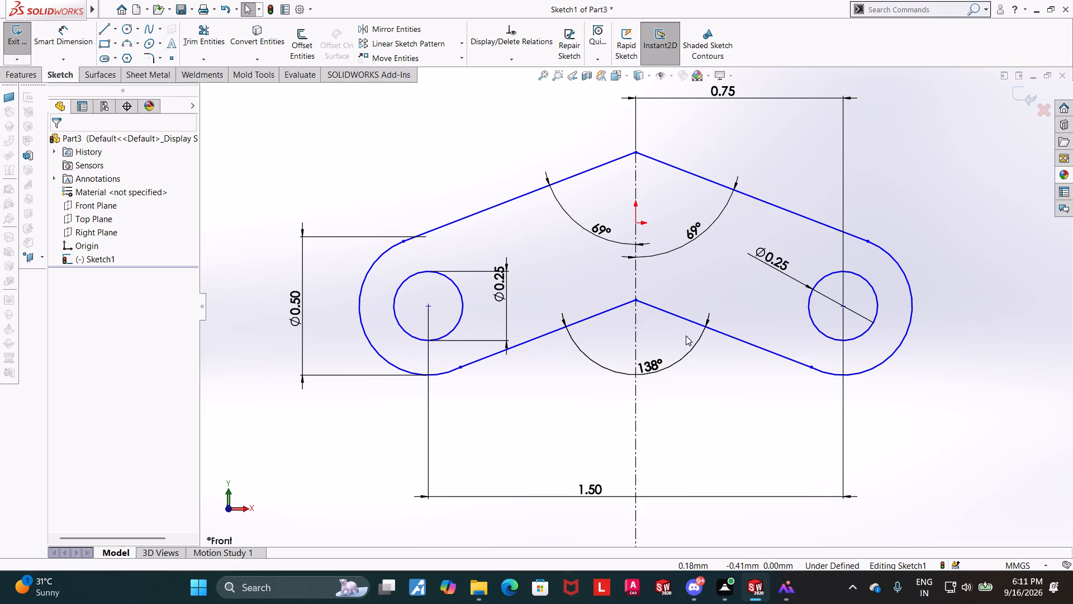
{"action": "key", "text": "Escape"}
{"action": "key", "text": "Escape"}
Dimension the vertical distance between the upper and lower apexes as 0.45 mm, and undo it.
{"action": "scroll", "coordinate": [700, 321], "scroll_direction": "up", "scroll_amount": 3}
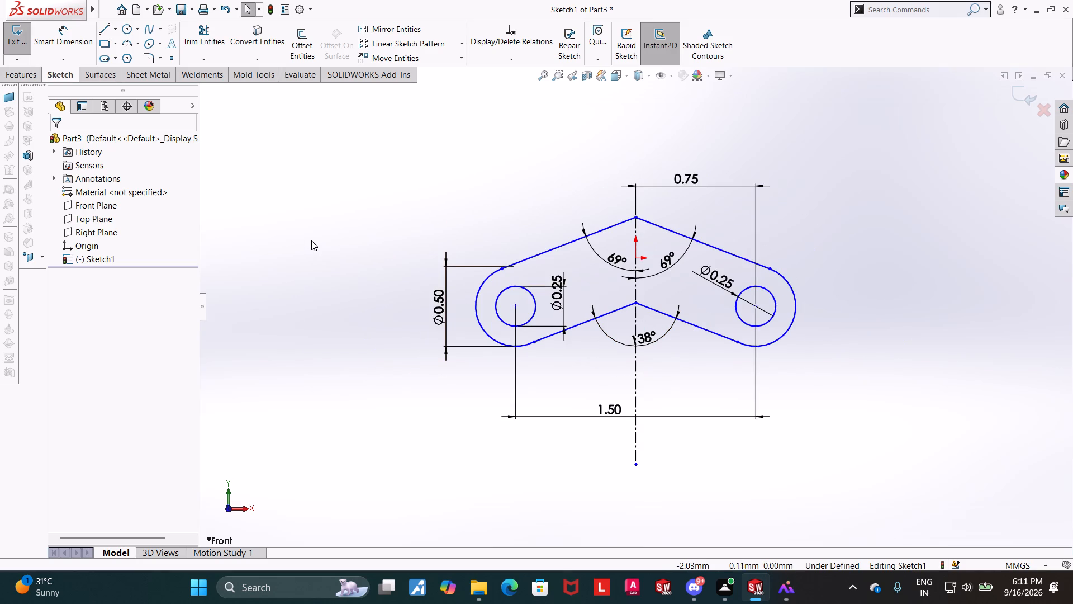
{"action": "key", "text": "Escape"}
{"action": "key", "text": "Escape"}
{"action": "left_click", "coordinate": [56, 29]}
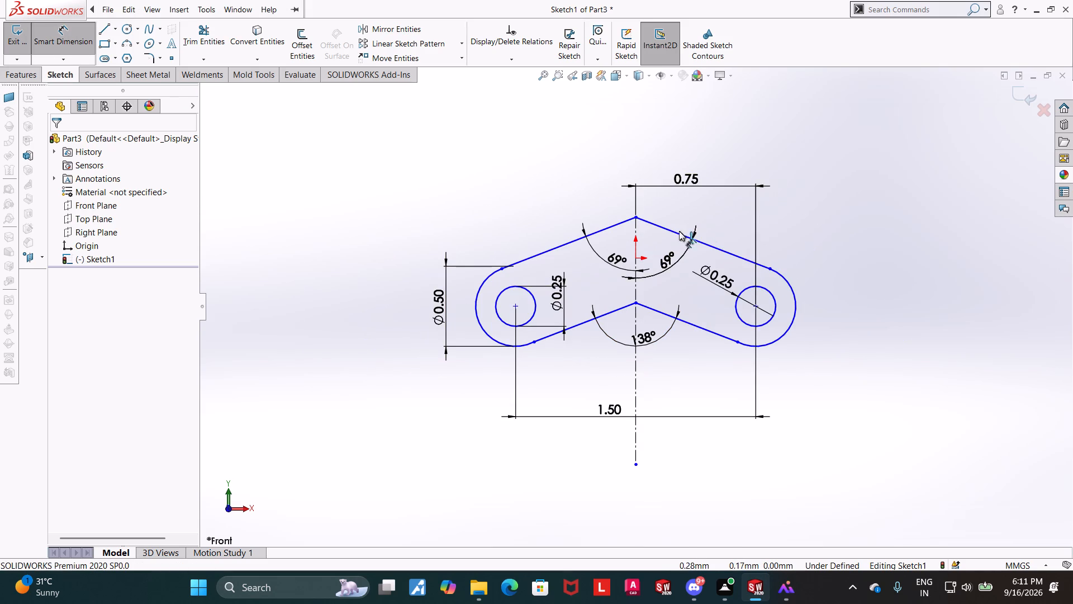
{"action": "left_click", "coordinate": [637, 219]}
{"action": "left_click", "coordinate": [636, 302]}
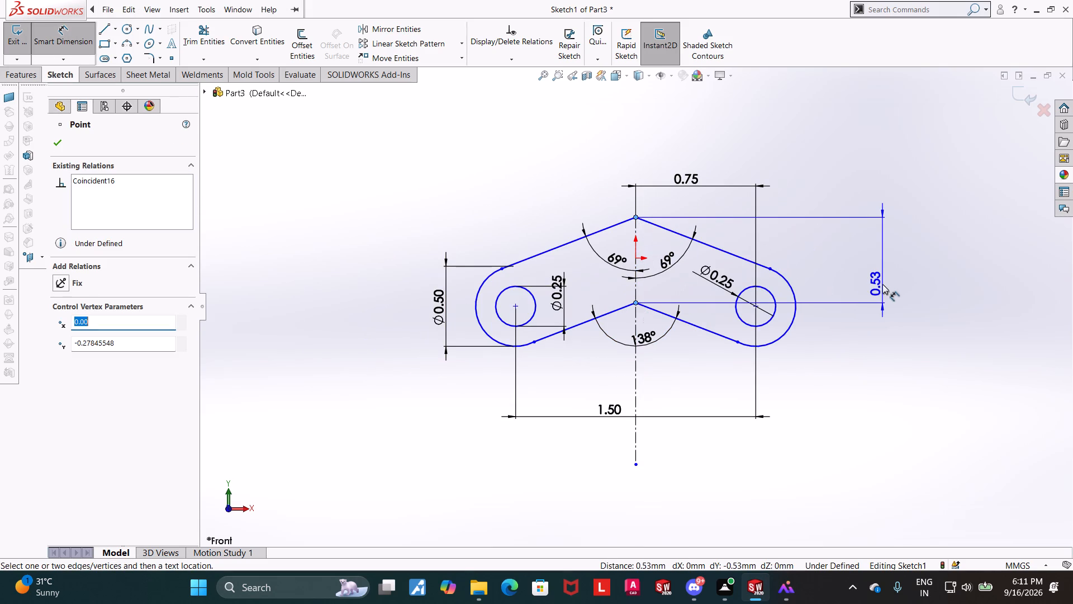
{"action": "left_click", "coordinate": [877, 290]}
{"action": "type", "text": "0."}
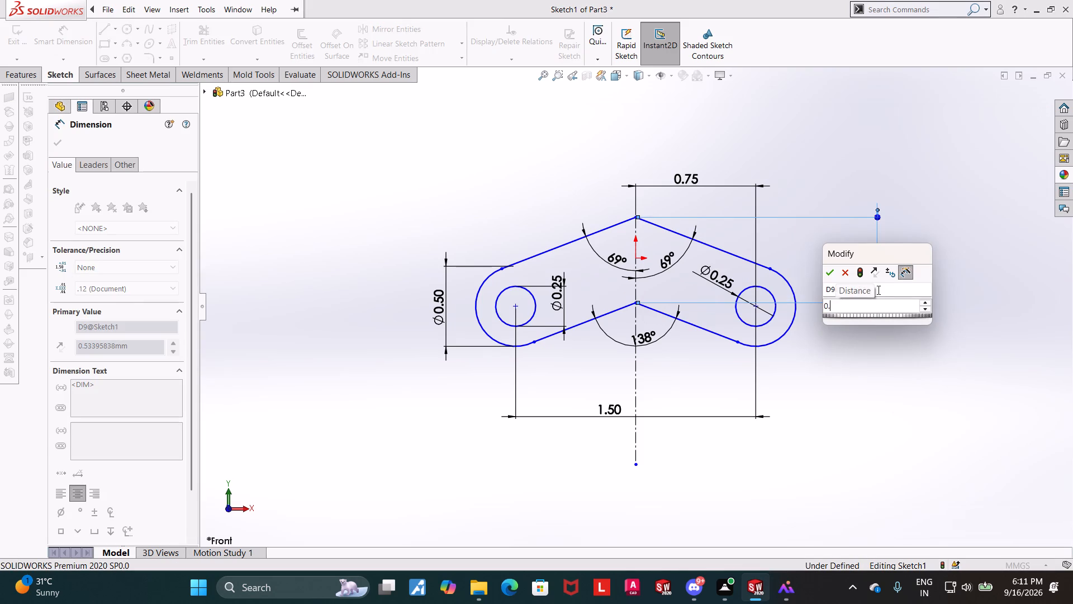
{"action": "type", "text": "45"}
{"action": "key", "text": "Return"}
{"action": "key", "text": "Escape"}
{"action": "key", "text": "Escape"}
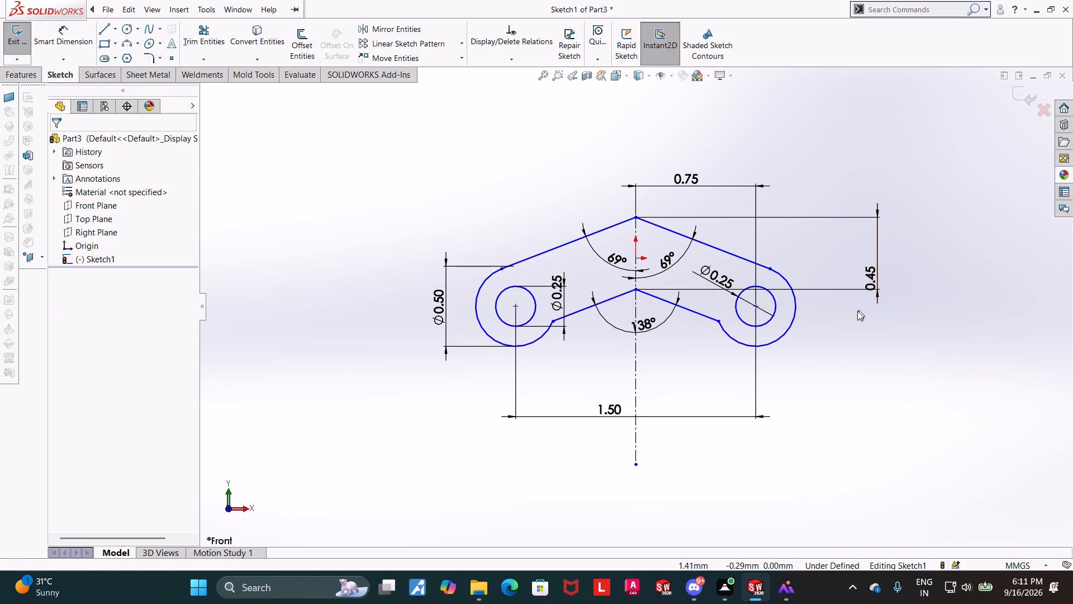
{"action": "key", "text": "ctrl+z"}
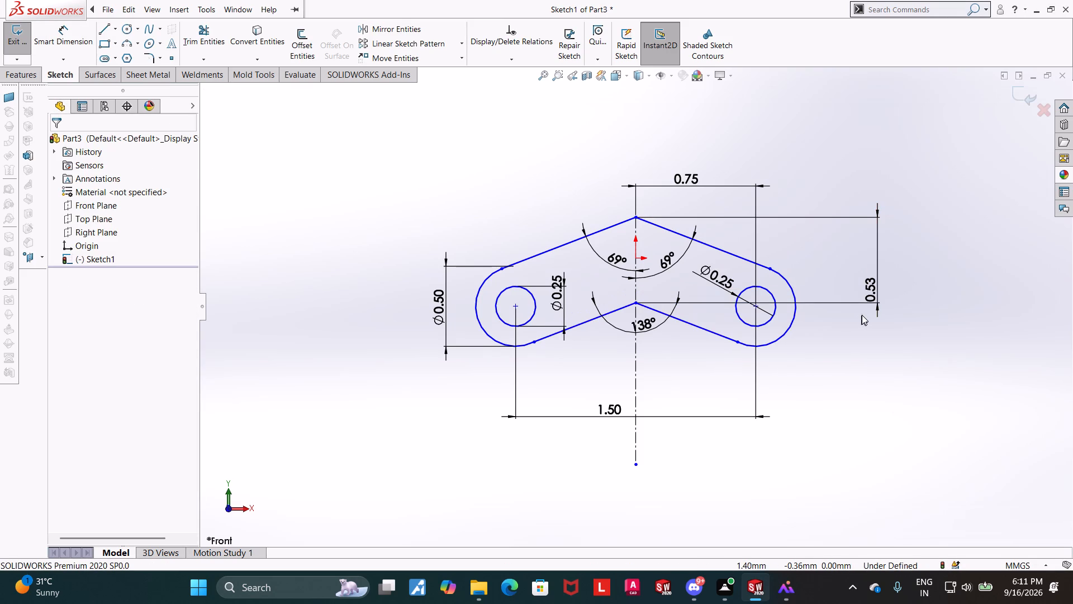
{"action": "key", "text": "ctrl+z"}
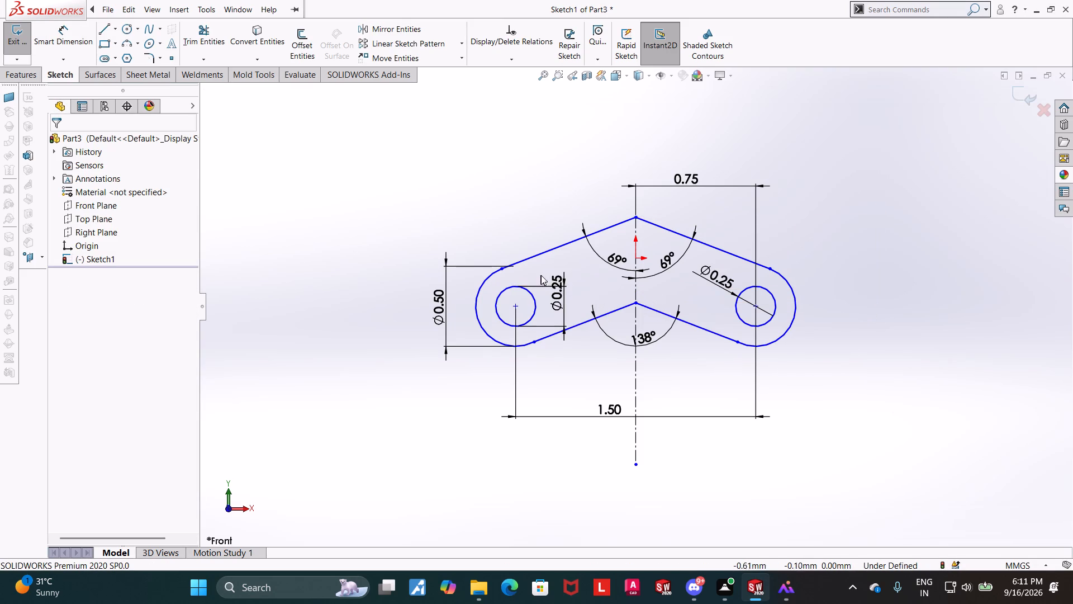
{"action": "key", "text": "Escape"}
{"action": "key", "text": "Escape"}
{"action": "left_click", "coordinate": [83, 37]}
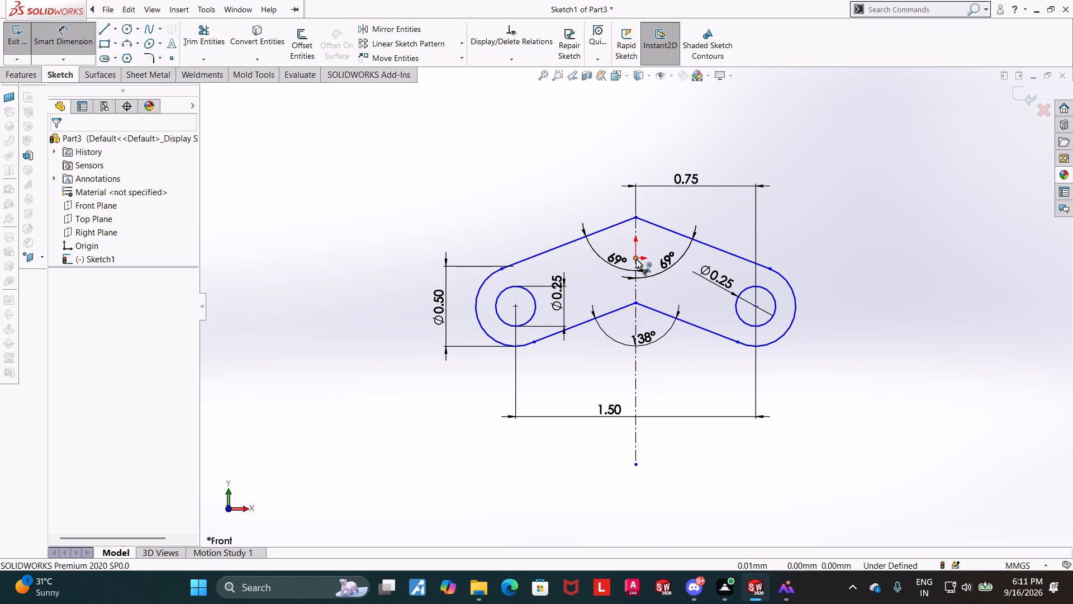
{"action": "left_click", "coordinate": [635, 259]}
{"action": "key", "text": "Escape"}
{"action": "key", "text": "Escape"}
Dimension the vertical distance from the origin to the upper apex as 0.45/2 mm and place the dimension closer to the outline.
{"action": "scroll", "coordinate": [638, 252], "scroll_direction": "down", "scroll_amount": 5}
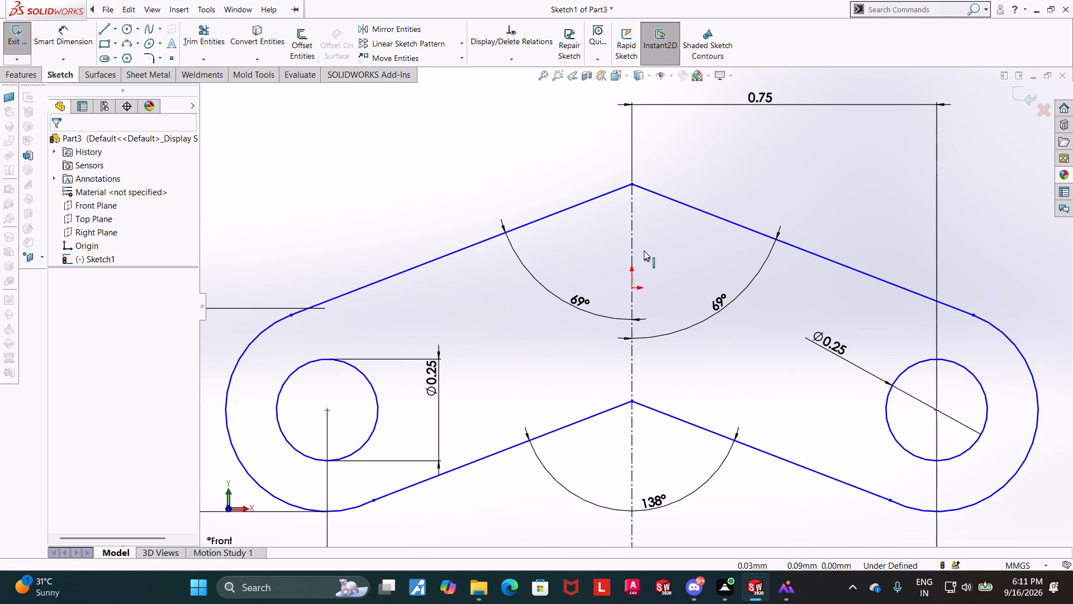
{"action": "left_click", "coordinate": [69, 40]}
{"action": "left_click", "coordinate": [630, 285]}
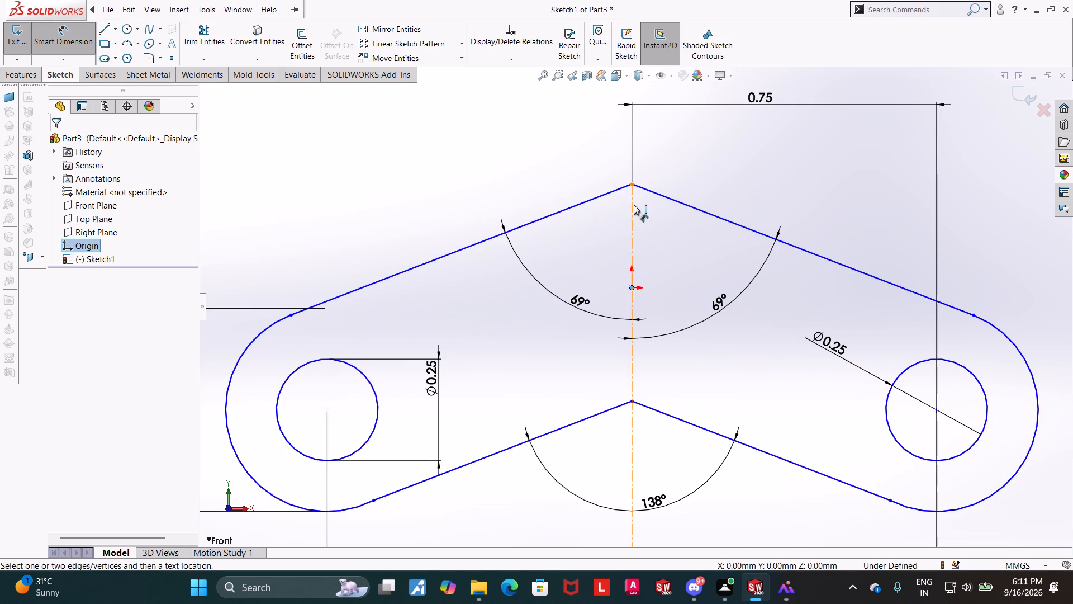
{"action": "left_click", "coordinate": [635, 185]}
{"action": "scroll", "coordinate": [1008, 267], "scroll_direction": "up", "scroll_amount": 3}
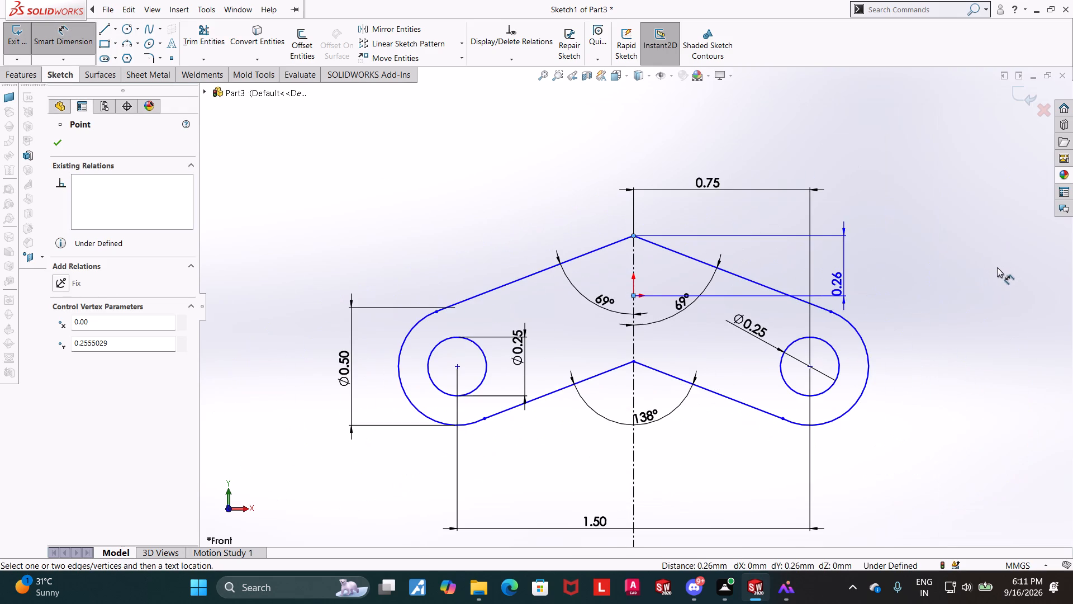
{"action": "left_click", "coordinate": [1032, 283]}
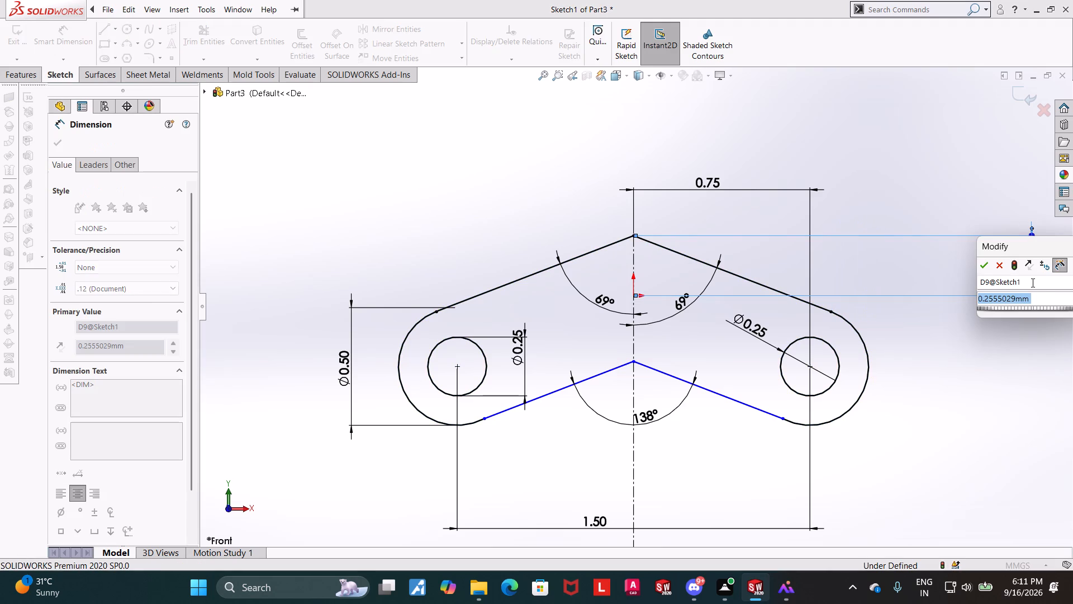
{"action": "type", "text": "0.45/2"}
{"action": "key", "text": "Return"}
{"action": "key", "text": "Escape"}
{"action": "key", "text": "Escape"}
{"action": "left_click_drag", "start_coordinate": [1025, 282], "coordinate": [984, 282]}
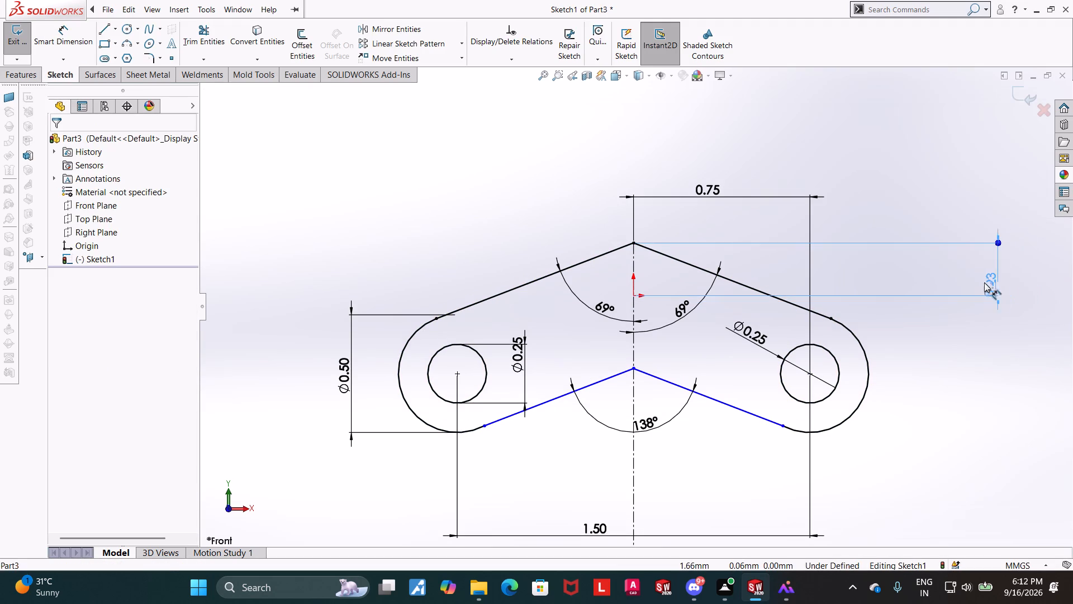
{"action": "left_click_drag", "start_coordinate": [984, 282], "coordinate": [939, 280]}
{"action": "key", "text": "Escape"}
{"action": "key", "text": "Escape"}
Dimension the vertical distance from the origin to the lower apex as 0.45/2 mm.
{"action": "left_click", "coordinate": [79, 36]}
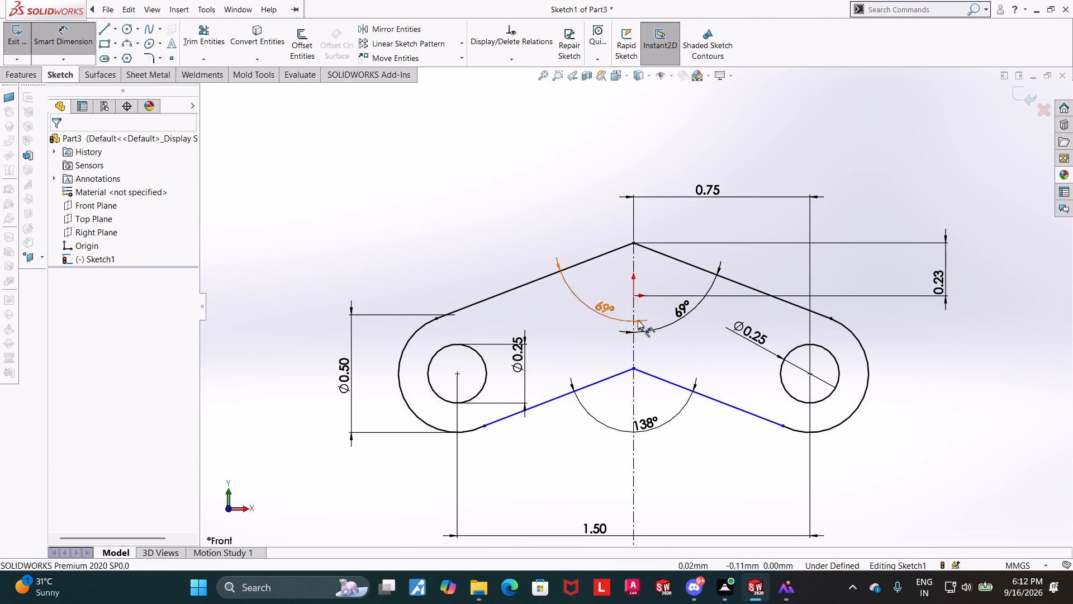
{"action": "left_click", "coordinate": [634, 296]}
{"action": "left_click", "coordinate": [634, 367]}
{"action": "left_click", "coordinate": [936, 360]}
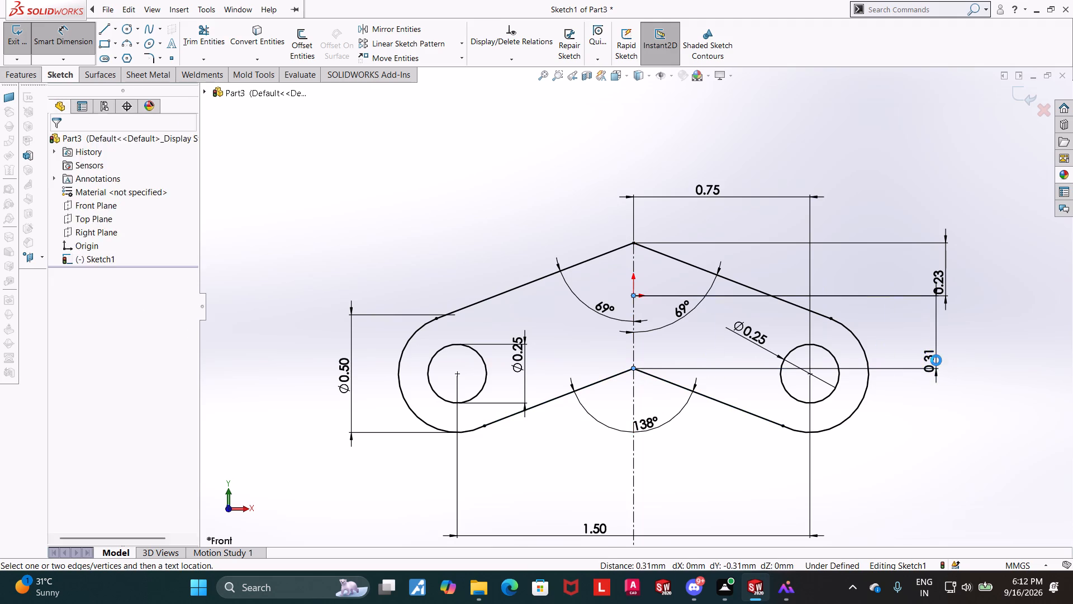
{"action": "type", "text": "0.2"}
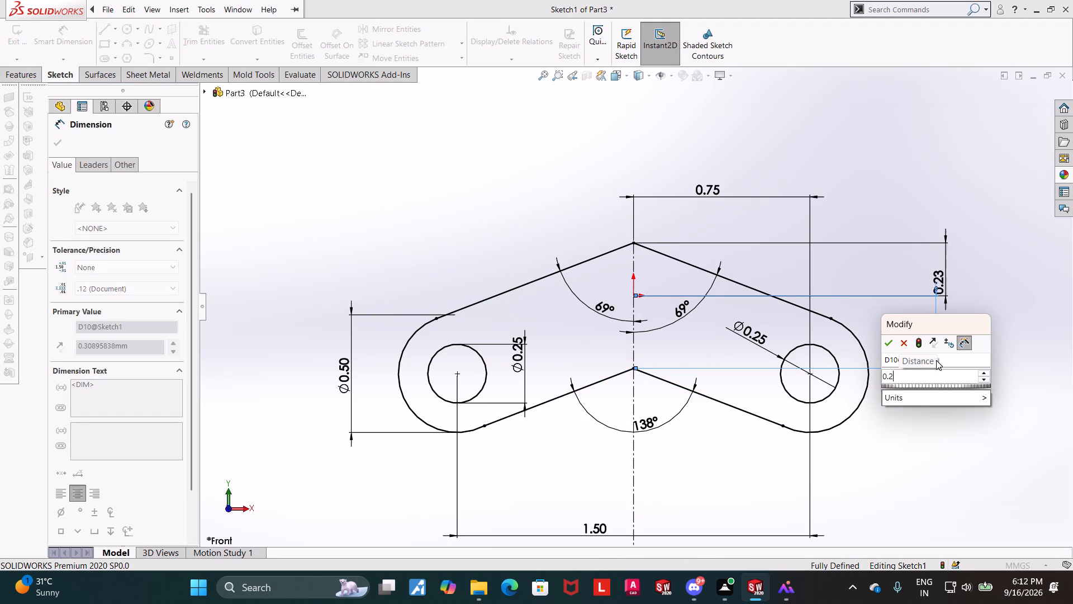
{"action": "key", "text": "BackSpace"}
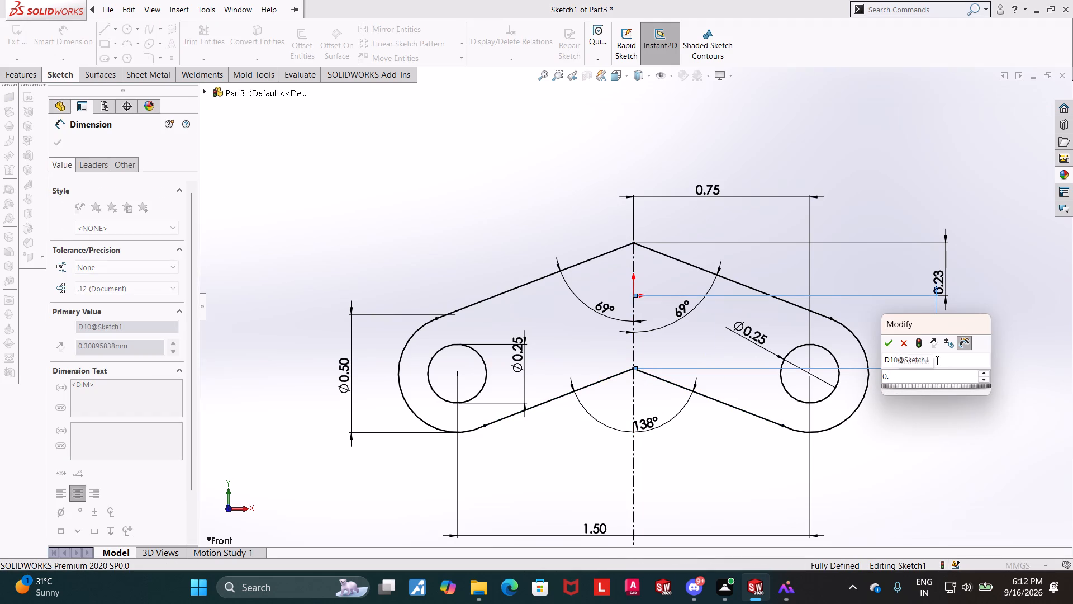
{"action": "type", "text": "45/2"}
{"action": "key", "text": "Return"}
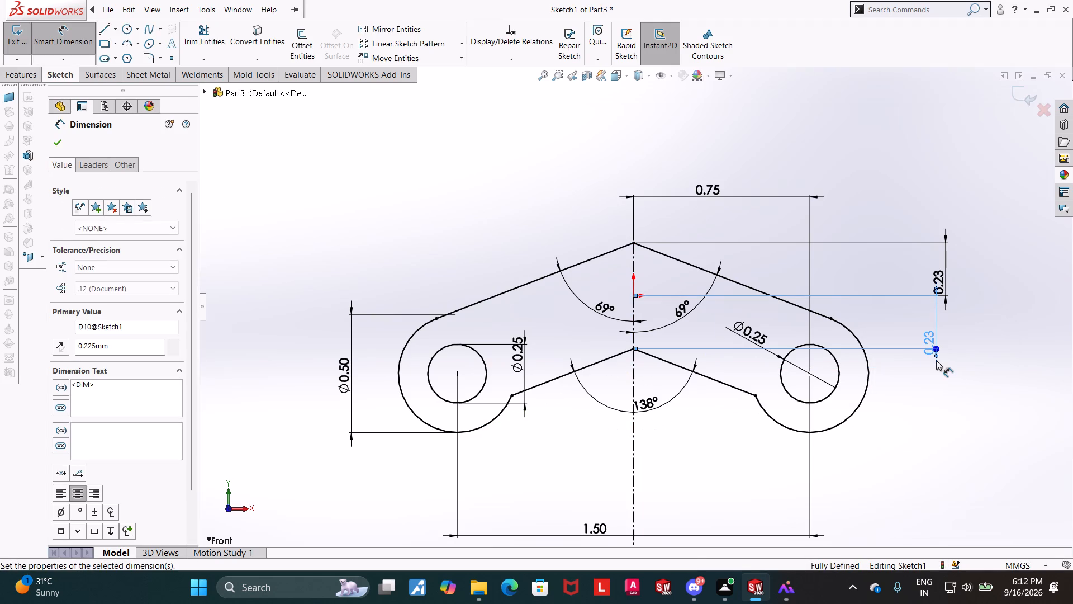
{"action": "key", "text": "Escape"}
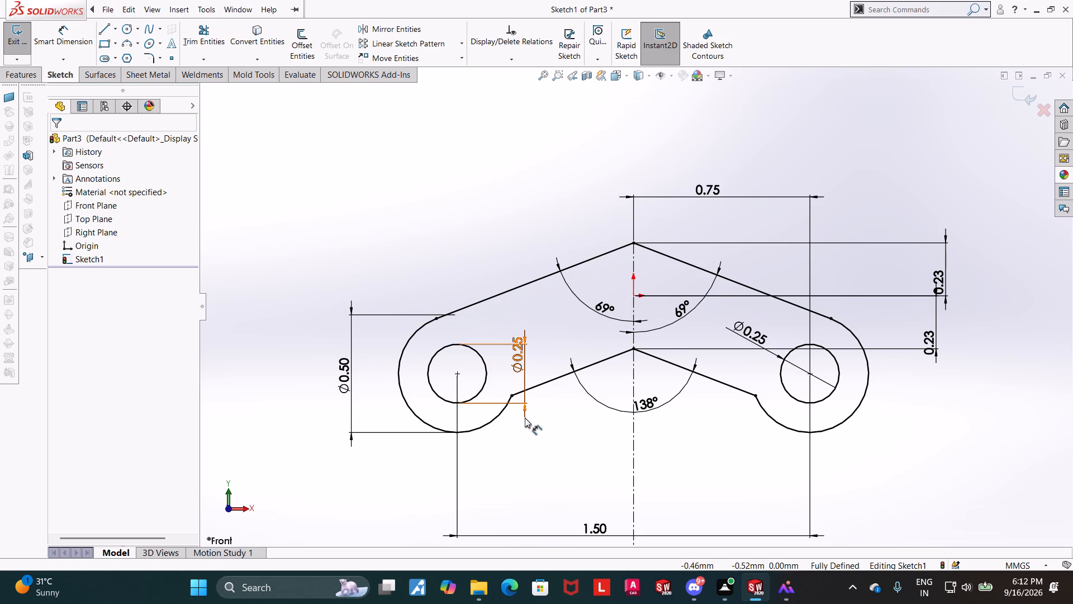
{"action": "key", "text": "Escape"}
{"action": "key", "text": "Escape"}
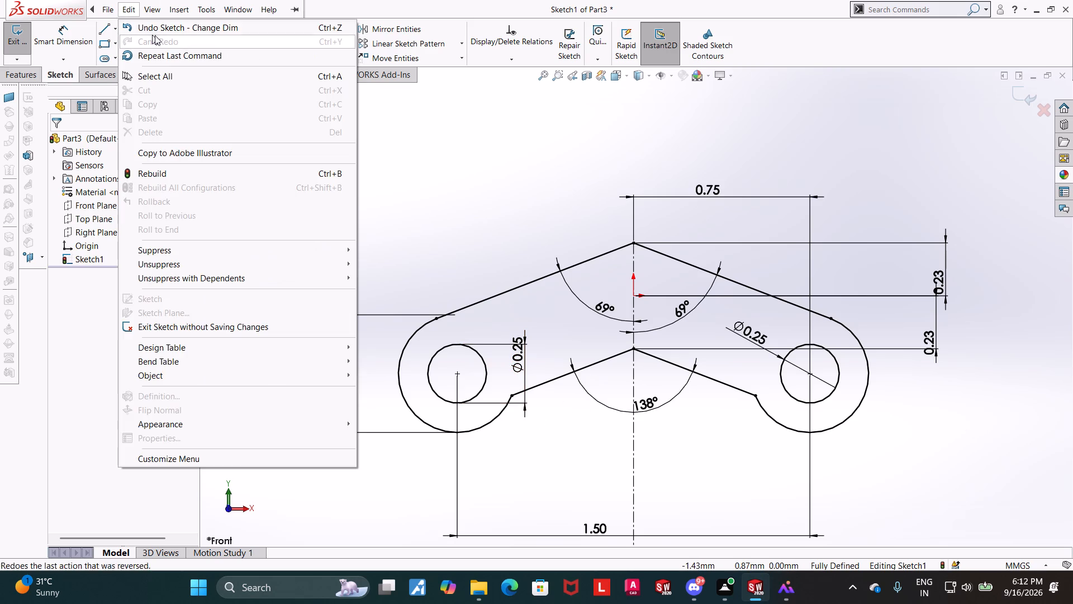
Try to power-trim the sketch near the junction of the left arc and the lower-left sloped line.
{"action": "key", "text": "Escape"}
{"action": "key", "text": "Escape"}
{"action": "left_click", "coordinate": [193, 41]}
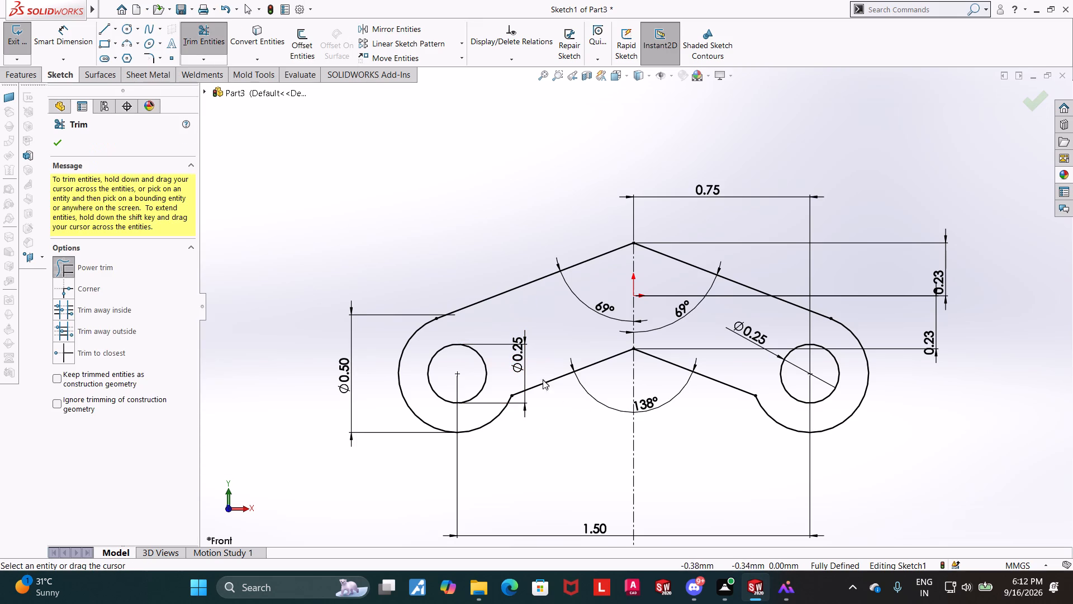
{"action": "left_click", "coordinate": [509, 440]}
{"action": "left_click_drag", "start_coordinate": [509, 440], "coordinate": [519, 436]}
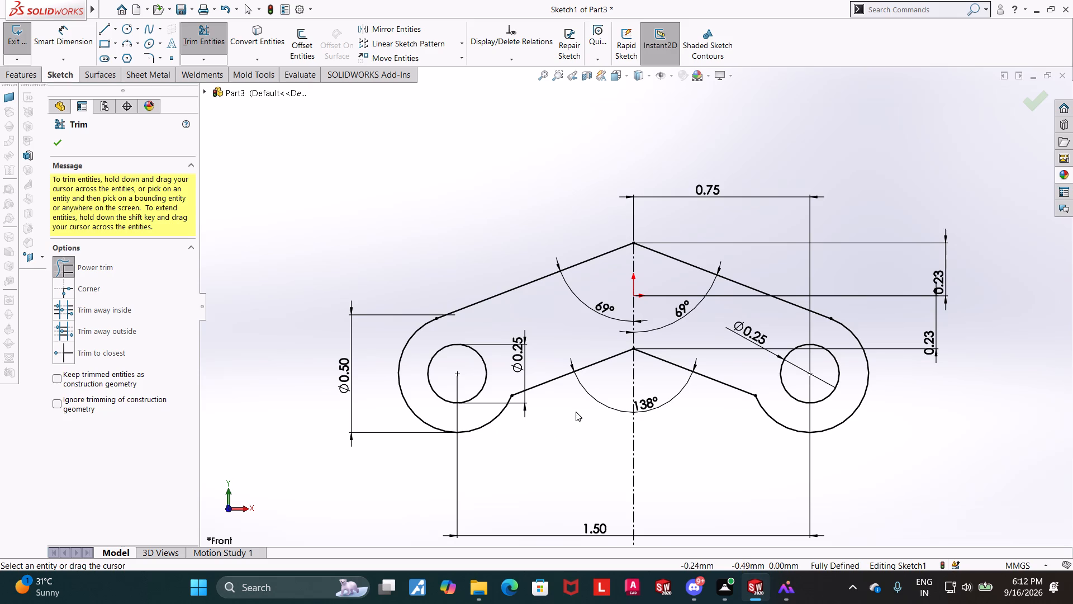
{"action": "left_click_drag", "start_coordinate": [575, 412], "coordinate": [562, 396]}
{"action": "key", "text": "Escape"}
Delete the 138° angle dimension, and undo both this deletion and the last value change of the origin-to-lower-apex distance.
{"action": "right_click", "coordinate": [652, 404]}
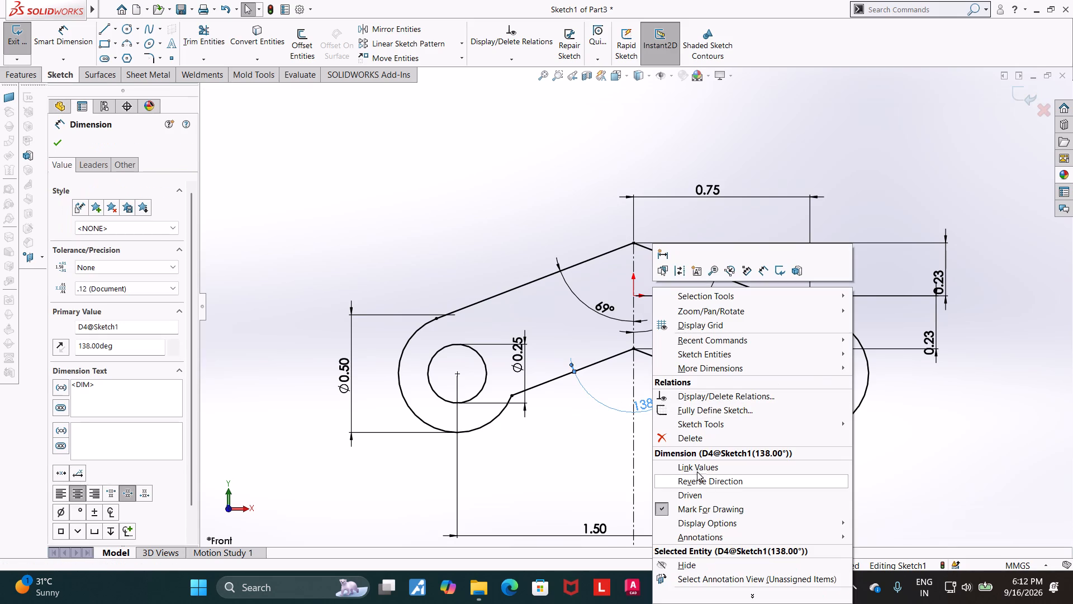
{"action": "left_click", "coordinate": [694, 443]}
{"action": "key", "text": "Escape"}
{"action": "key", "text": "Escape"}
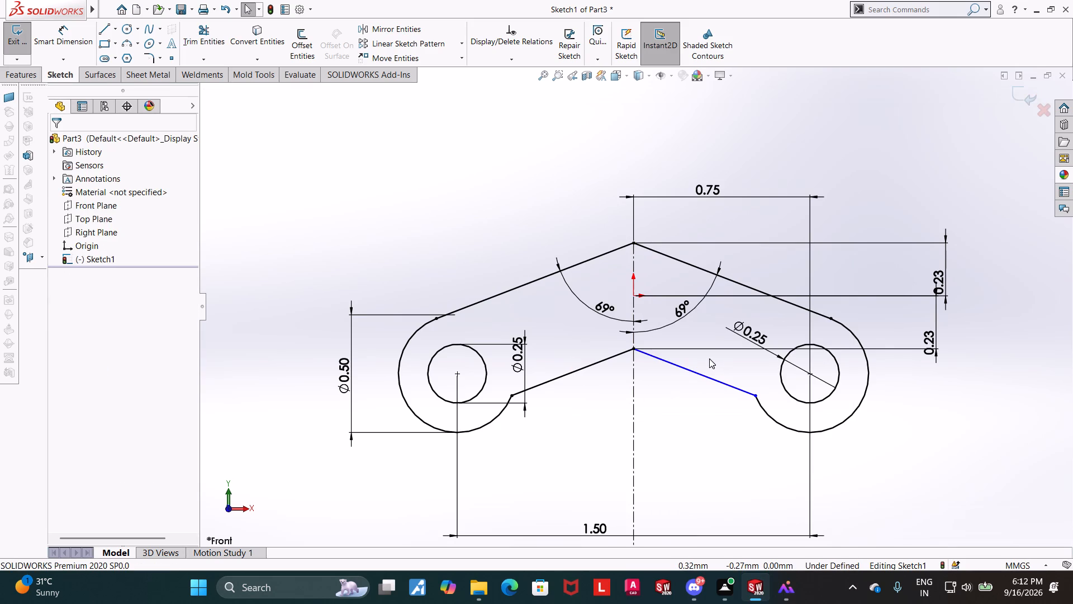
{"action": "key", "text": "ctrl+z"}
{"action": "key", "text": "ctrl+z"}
Delete the 138° angle dimension between the two lower sloped lines.
{"action": "right_click", "coordinate": [650, 407]}
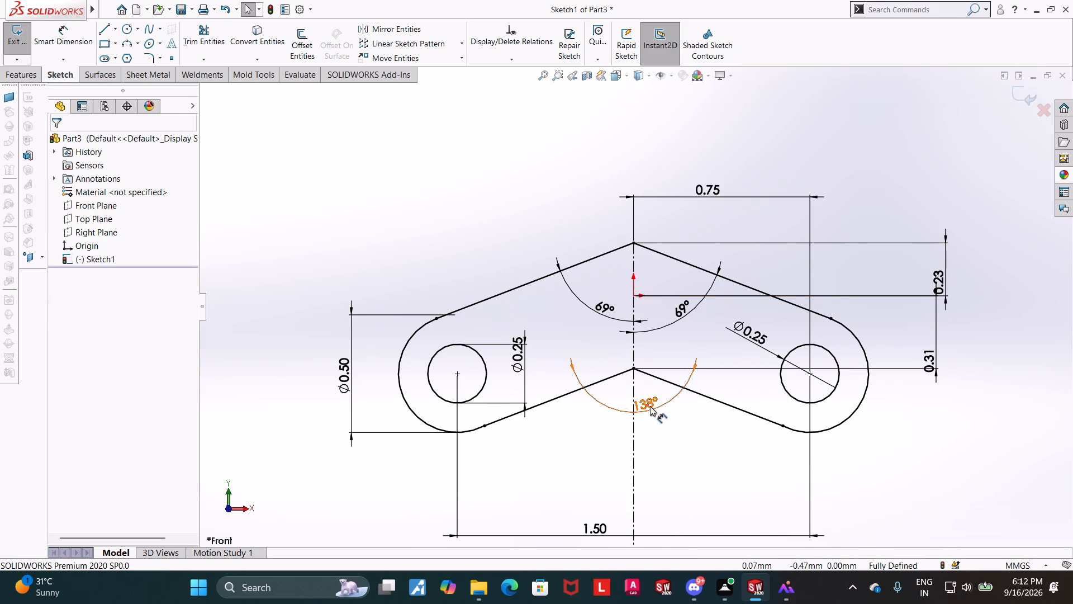
{"action": "left_click", "coordinate": [679, 444]}
{"action": "key", "text": "Escape"}
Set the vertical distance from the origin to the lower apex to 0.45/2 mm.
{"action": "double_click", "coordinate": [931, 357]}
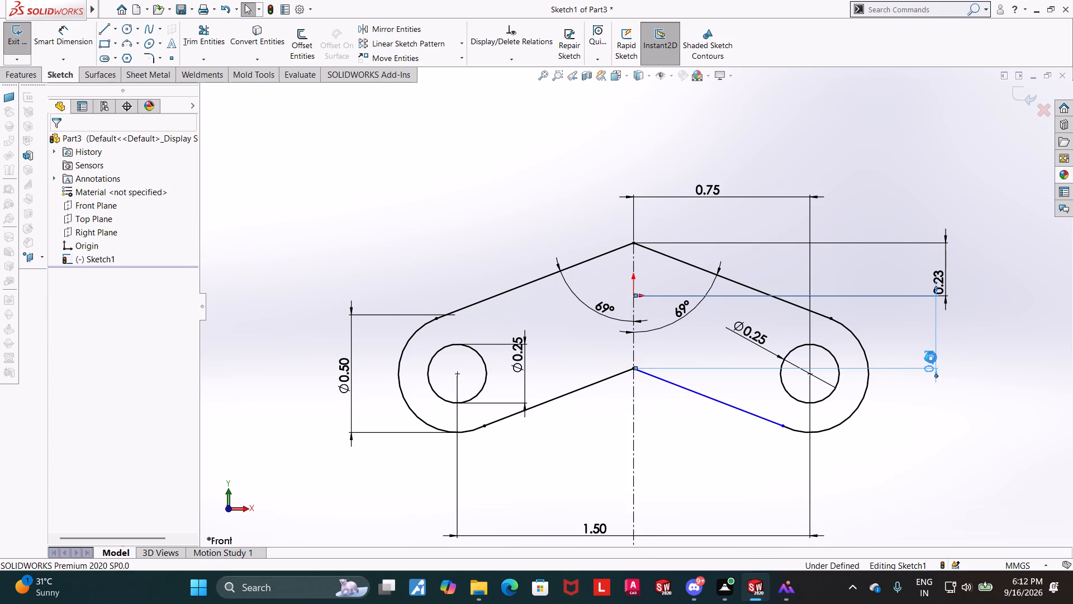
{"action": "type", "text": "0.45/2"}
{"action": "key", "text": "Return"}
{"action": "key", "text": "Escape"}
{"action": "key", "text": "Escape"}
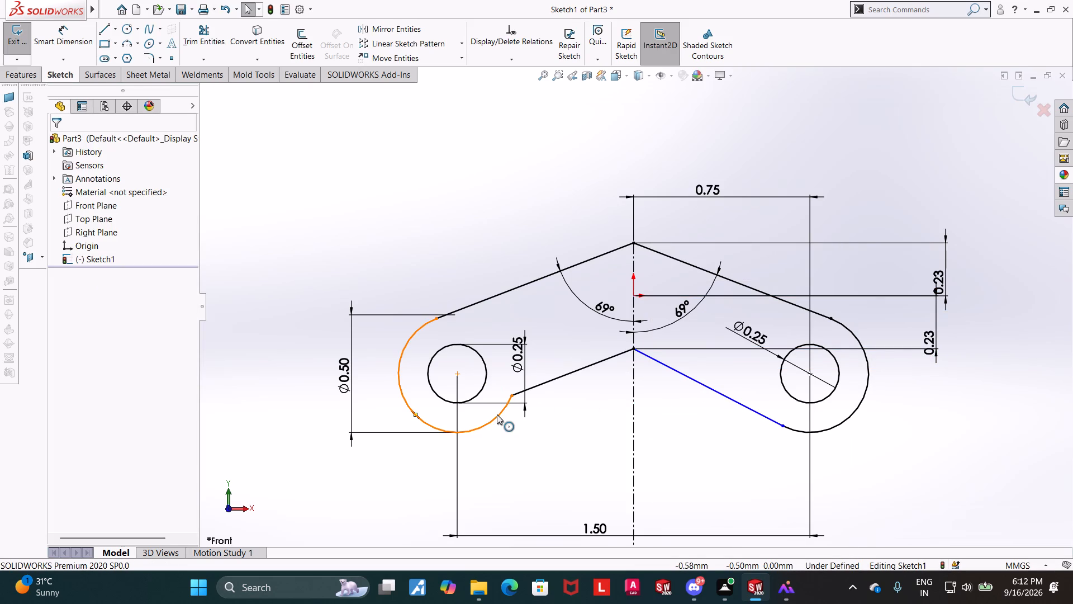
Delete the lower-left and lower-right sloped lines that meet at the lower apex.
{"action": "right_click", "coordinate": [561, 377]}
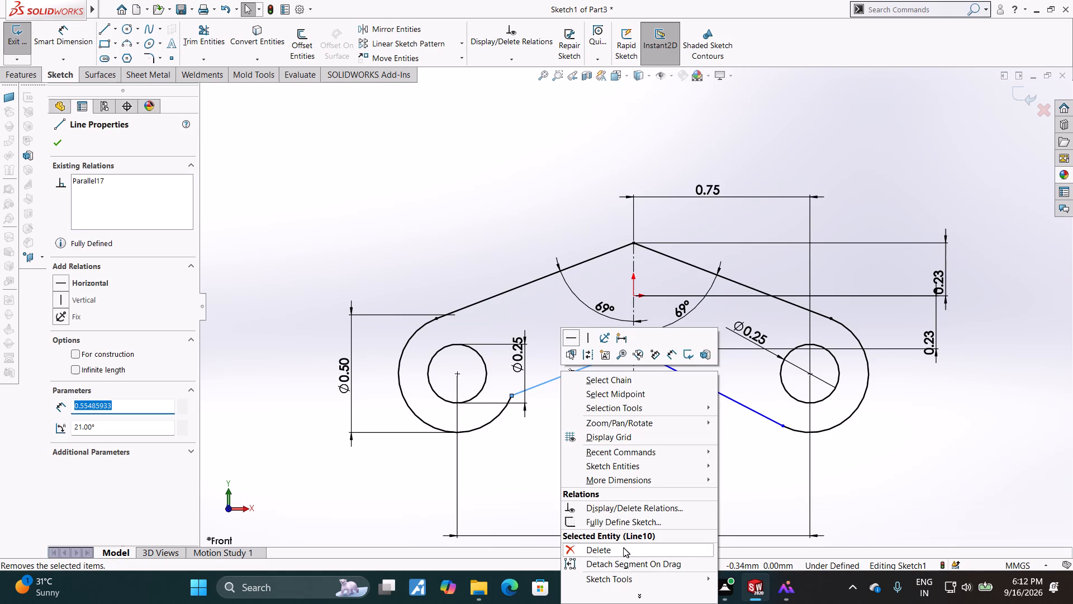
{"action": "left_click", "coordinate": [620, 549]}
{"action": "right_click", "coordinate": [681, 372]}
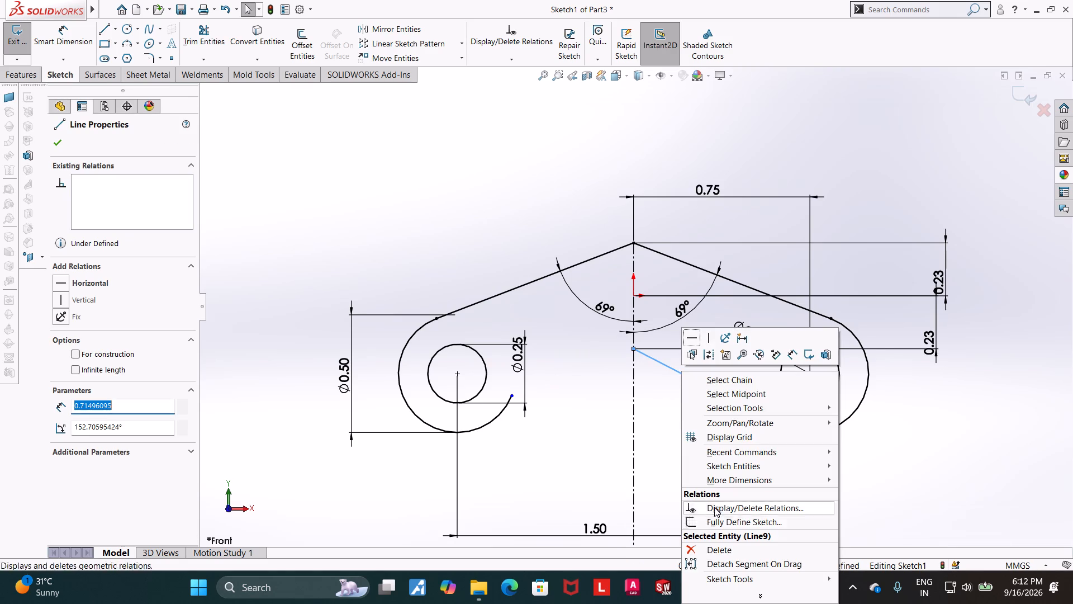
{"action": "left_click", "coordinate": [713, 550]}
{"action": "left_click", "coordinate": [471, 292]}
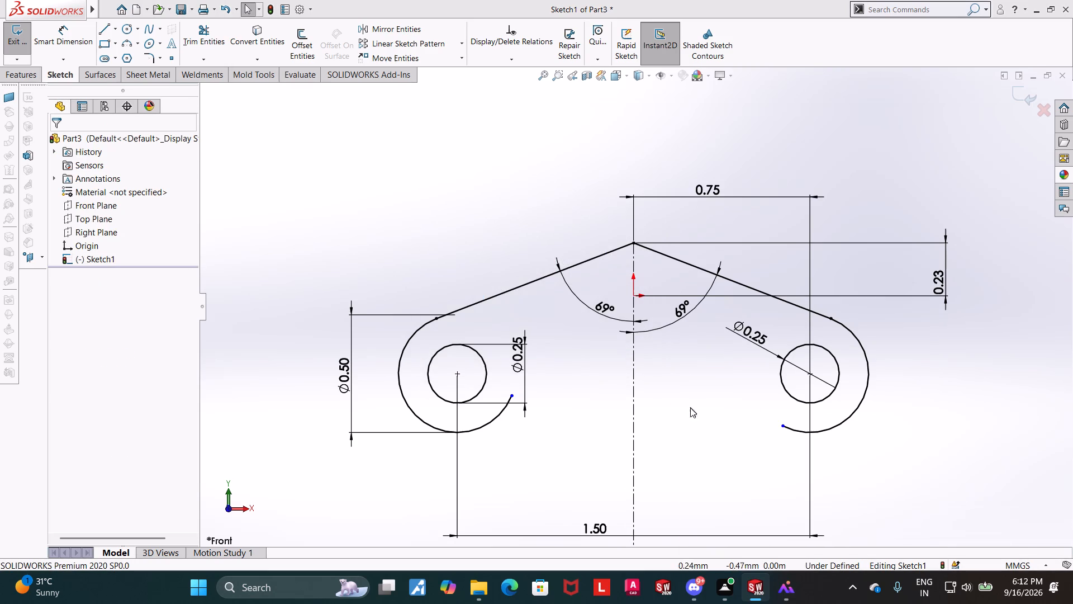
{"action": "key", "text": "Escape"}
{"action": "key", "text": "Escape"}
Sketch a line about 0.73 mm long from the lower part of the left arc up to the centerline.
{"action": "left_click", "coordinate": [99, 29]}
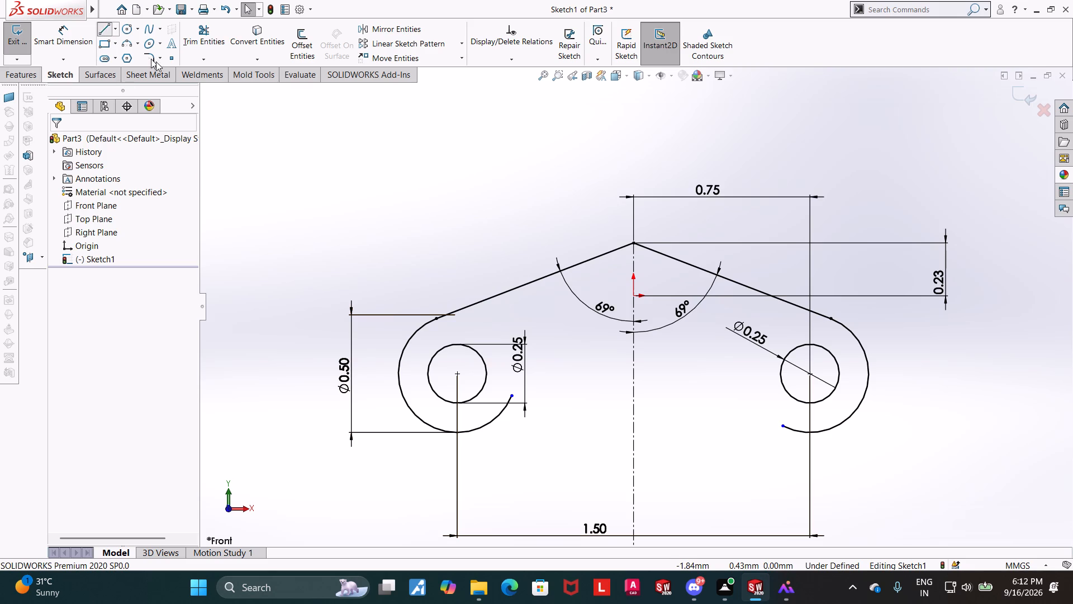
{"action": "left_click", "coordinate": [478, 429]}
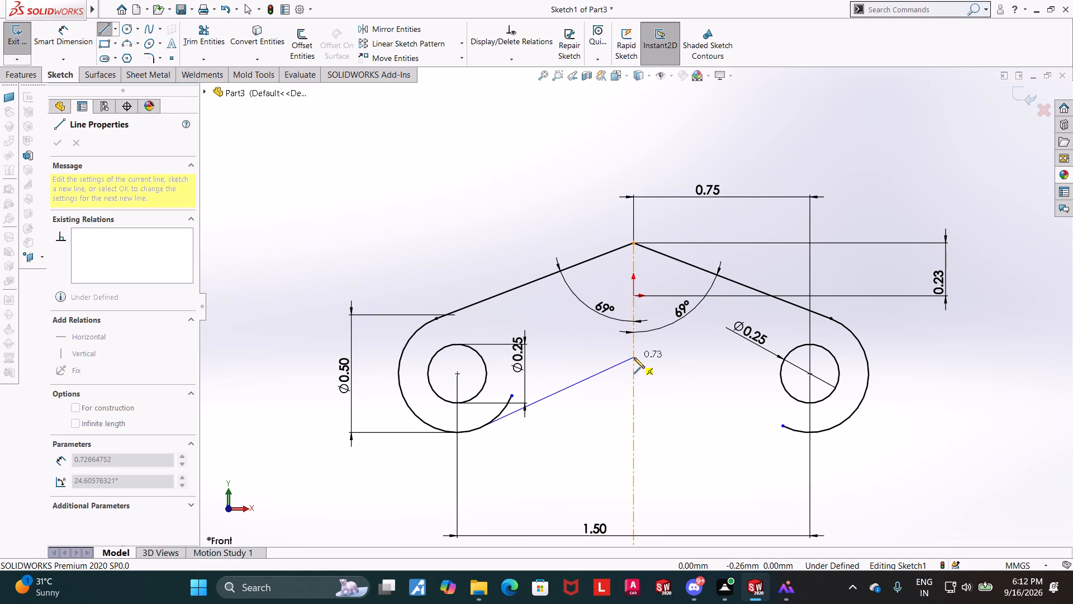
{"action": "left_click", "coordinate": [635, 351]}
{"action": "key", "text": "Escape"}
{"action": "key", "text": "Escape"}
{"action": "key", "text": "Escape"}
Sketch a line about 0.77 mm long from the lower part of the right arc to the lower apex on the centerline.
{"action": "left_click", "coordinate": [108, 27]}
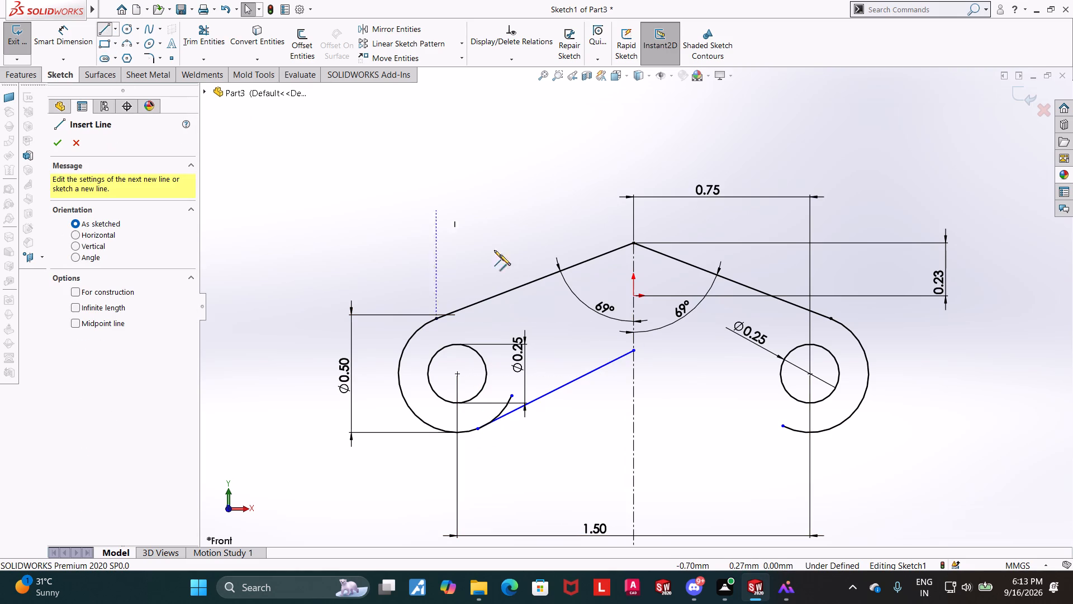
{"action": "left_click", "coordinate": [800, 434]}
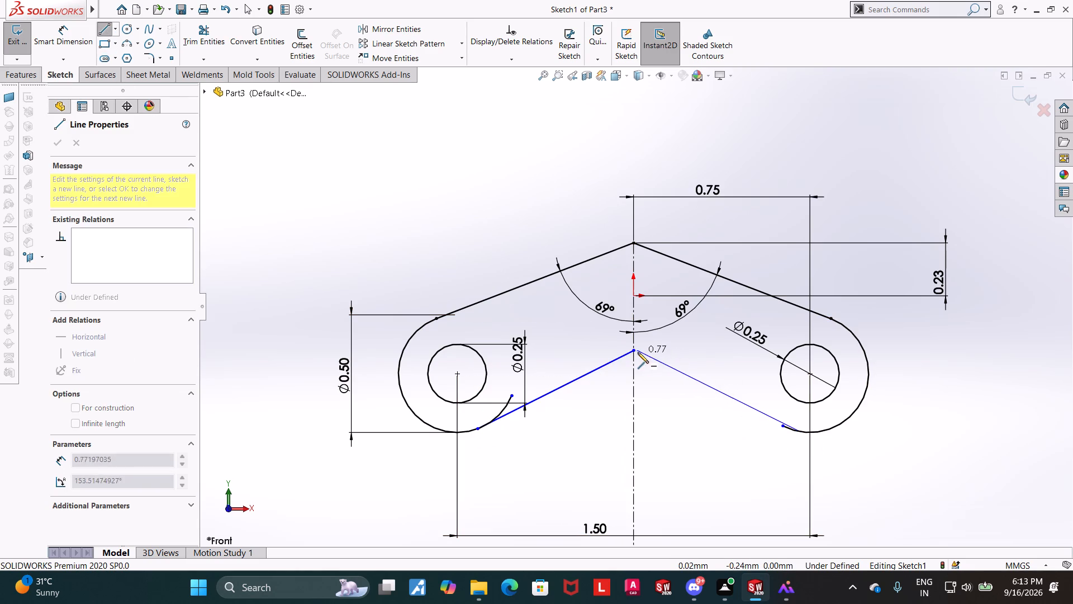
{"action": "left_click", "coordinate": [636, 351]}
{"action": "key", "text": "Escape"}
{"action": "key", "text": "Escape"}
{"action": "key", "text": "Escape"}
Add a tangent relation between the right end arc and the lower-right sloped line.
{"action": "scroll", "coordinate": [823, 426], "scroll_direction": "down", "scroll_amount": 4}
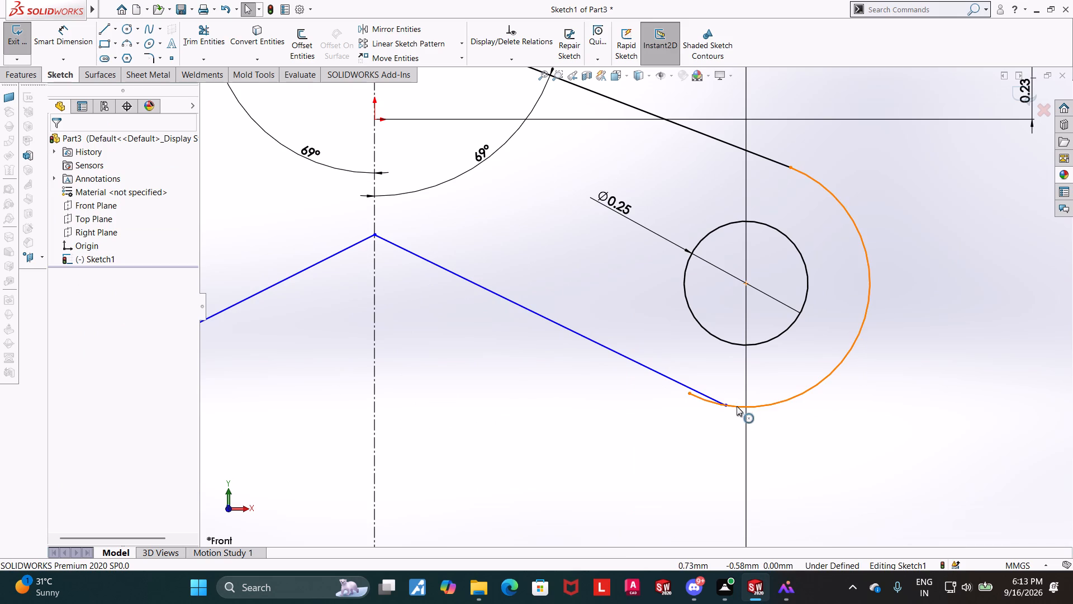
{"action": "left_click", "coordinate": [737, 405]}
{"action": "left_click", "coordinate": [680, 381], "text": "ctrl"}
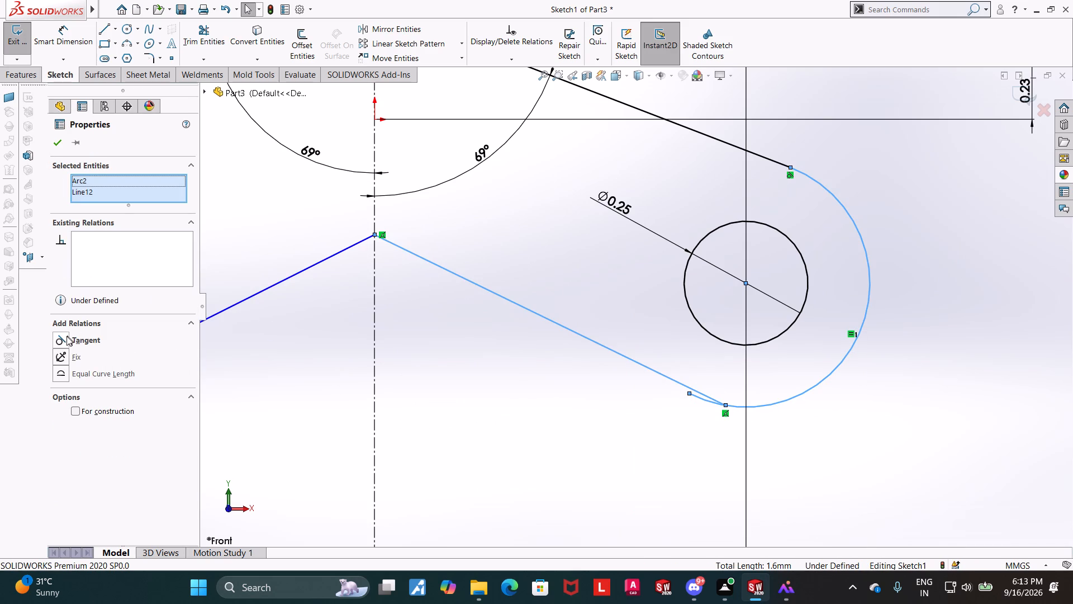
{"action": "left_click", "coordinate": [61, 339]}
{"action": "left_click", "coordinate": [60, 143]}
{"action": "key", "text": "Escape"}
Add a tangent relation between the left end arc and the lower-left sloped line.
{"action": "scroll", "coordinate": [482, 348], "scroll_direction": "up", "scroll_amount": 6}
{"action": "scroll", "coordinate": [485, 344], "scroll_direction": "down", "scroll_amount": 5}
{"action": "key", "text": "Escape"}
{"action": "left_click", "coordinate": [472, 290]}
{"action": "left_click", "coordinate": [481, 296], "text": "ctrl"}
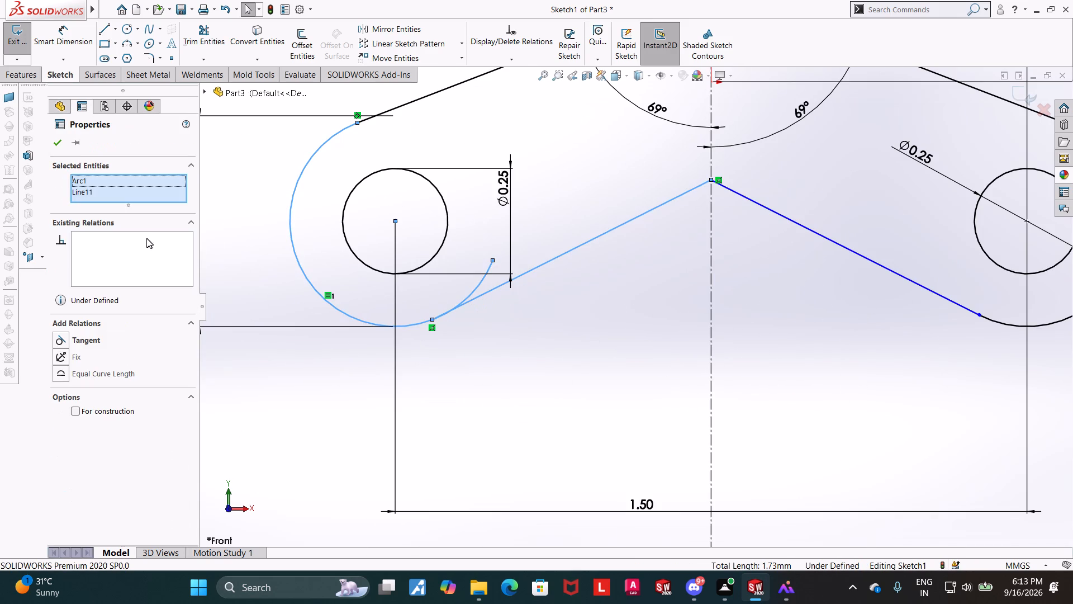
{"action": "left_click", "coordinate": [64, 339]}
{"action": "left_click", "coordinate": [54, 140]}
{"action": "key", "text": "Escape"}
{"action": "key", "text": "Escape"}
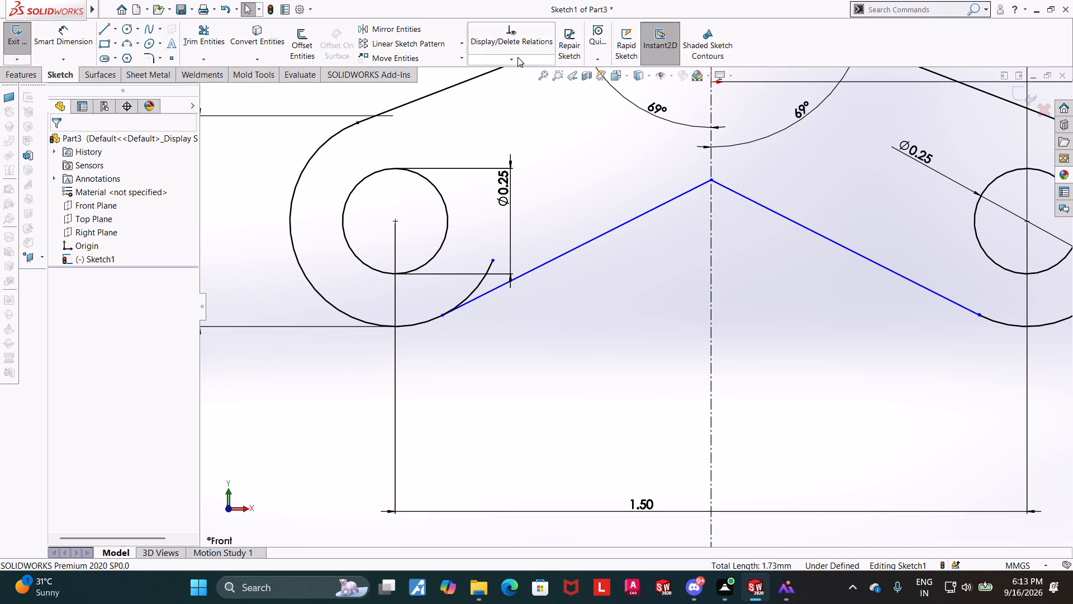
Trim the excess piece of the left arc that extends past the lower-left sloped line.
{"action": "left_click", "coordinate": [212, 34]}
{"action": "scroll", "coordinate": [502, 233], "scroll_direction": "down", "scroll_amount": 4}
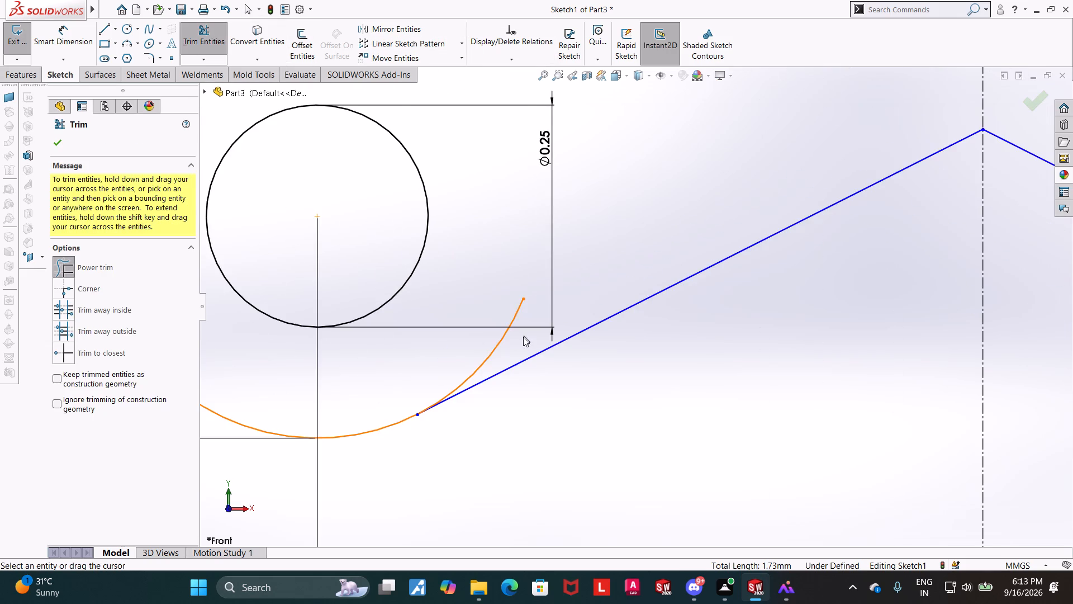
{"action": "left_click_drag", "start_coordinate": [520, 340], "coordinate": [470, 341]}
{"action": "scroll", "coordinate": [539, 341], "scroll_direction": "up", "scroll_amount": 6}
{"action": "scroll", "coordinate": [786, 293], "scroll_direction": "up", "scroll_amount": 2}
{"action": "key", "text": "Escape"}
{"action": "key", "text": "Escape"}
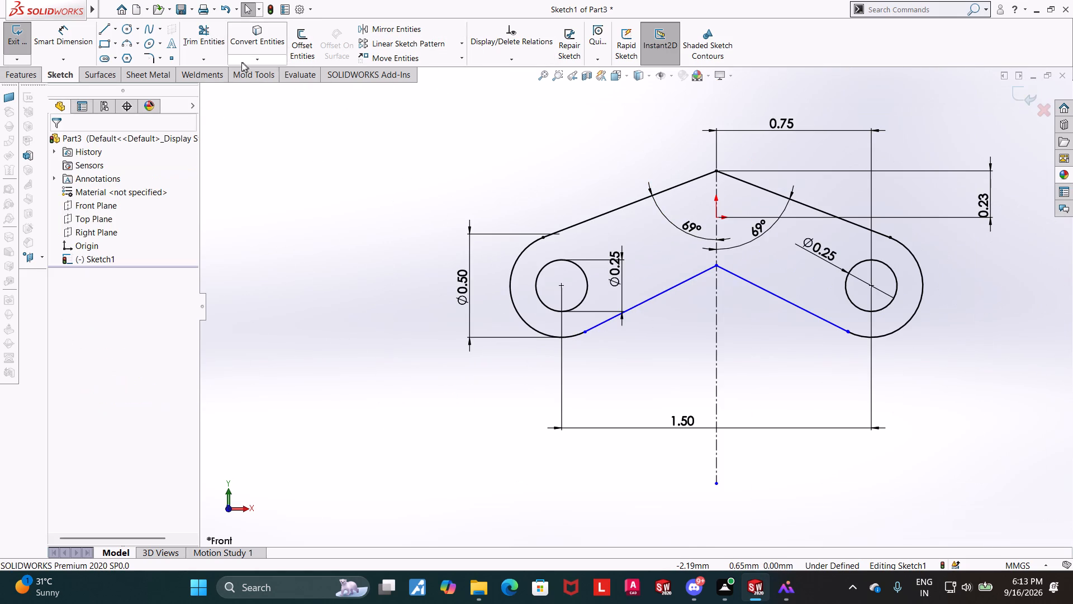
Dimension the vertical distance from the origin to the lower apex.
{"action": "left_click", "coordinate": [59, 36]}
{"action": "left_click", "coordinate": [719, 216]}
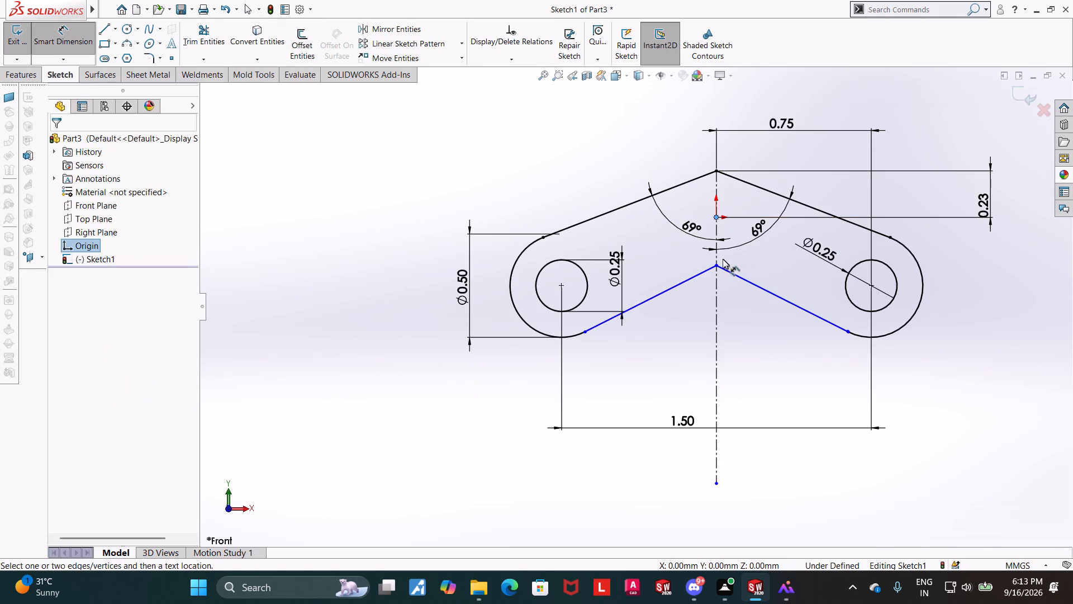
{"action": "left_click", "coordinate": [715, 265]}
{"action": "left_click", "coordinate": [985, 286]}
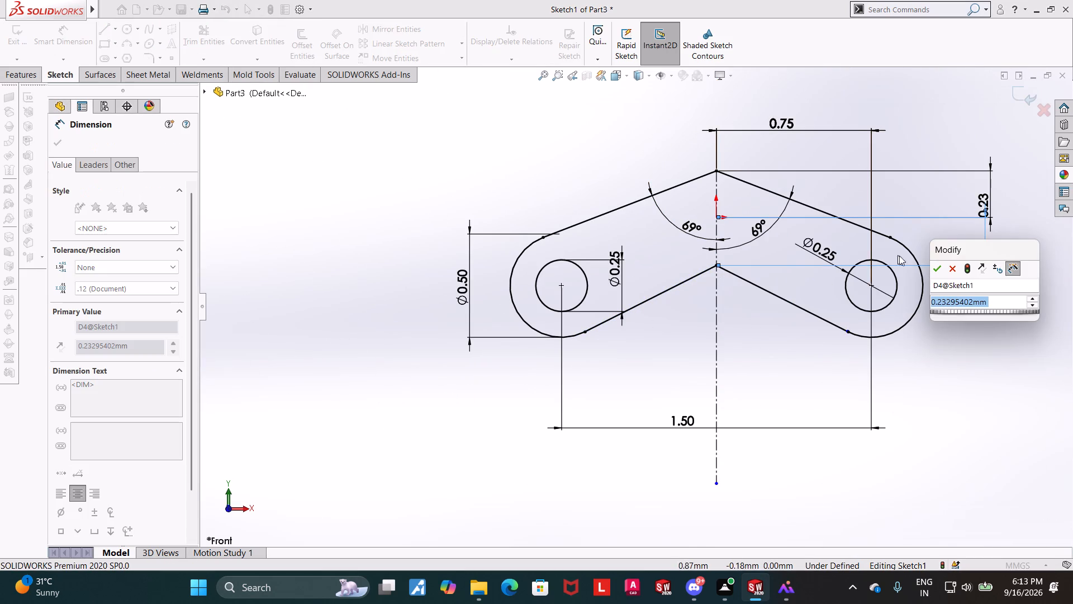
{"action": "left_click", "coordinate": [929, 265]}
{"action": "left_click", "coordinate": [934, 270]}
{"action": "key", "text": "Escape"}
{"action": "key", "text": "Escape"}
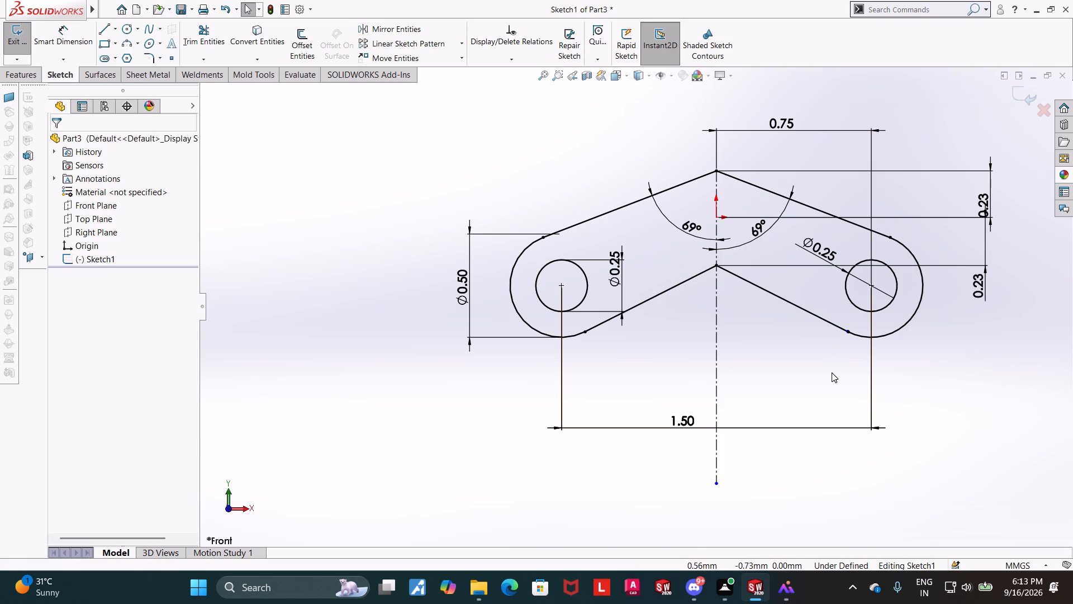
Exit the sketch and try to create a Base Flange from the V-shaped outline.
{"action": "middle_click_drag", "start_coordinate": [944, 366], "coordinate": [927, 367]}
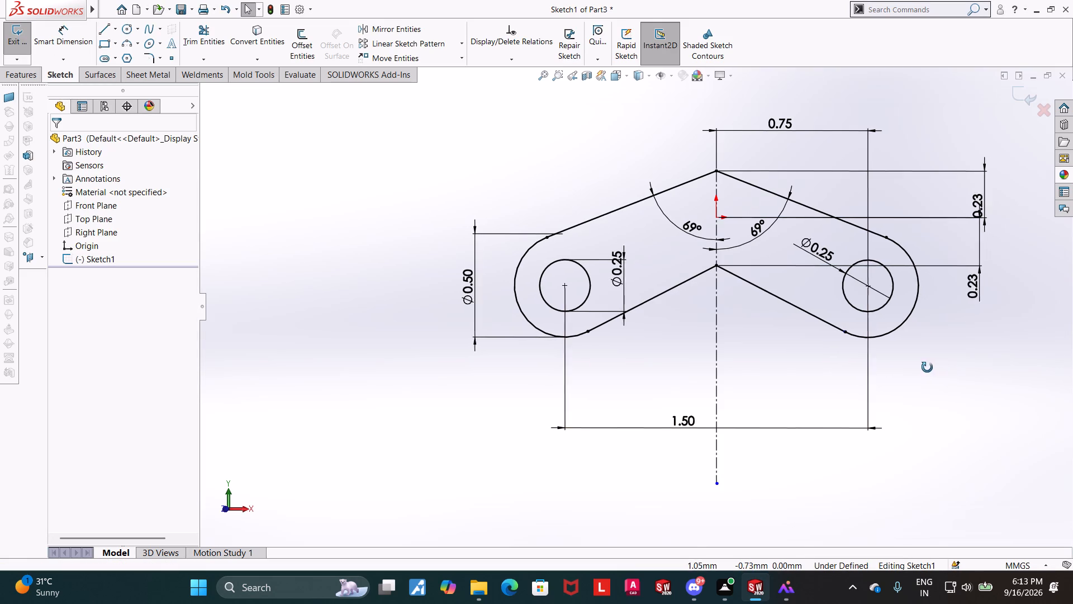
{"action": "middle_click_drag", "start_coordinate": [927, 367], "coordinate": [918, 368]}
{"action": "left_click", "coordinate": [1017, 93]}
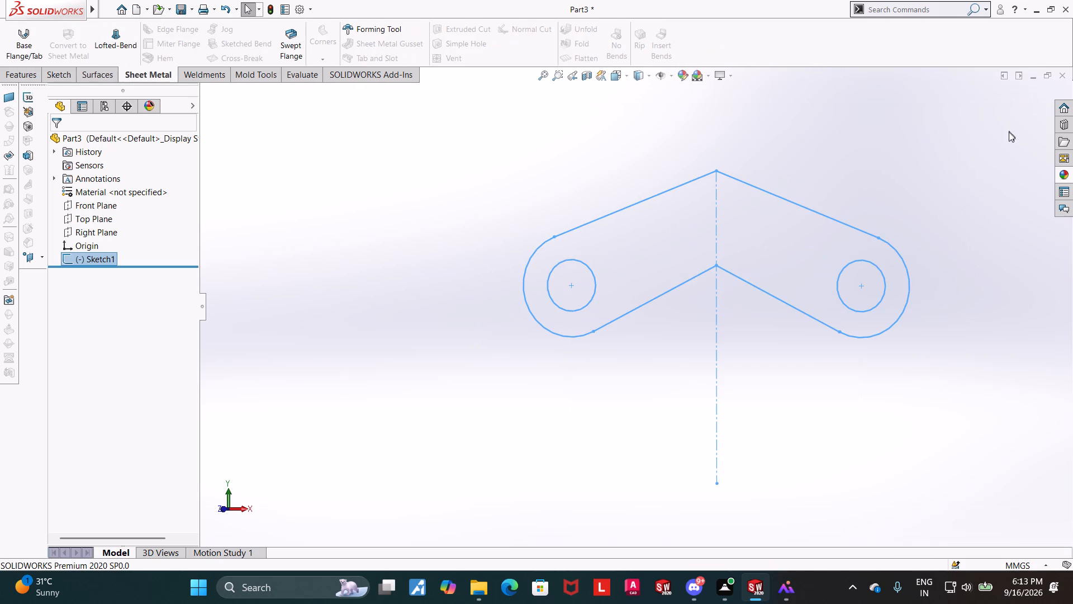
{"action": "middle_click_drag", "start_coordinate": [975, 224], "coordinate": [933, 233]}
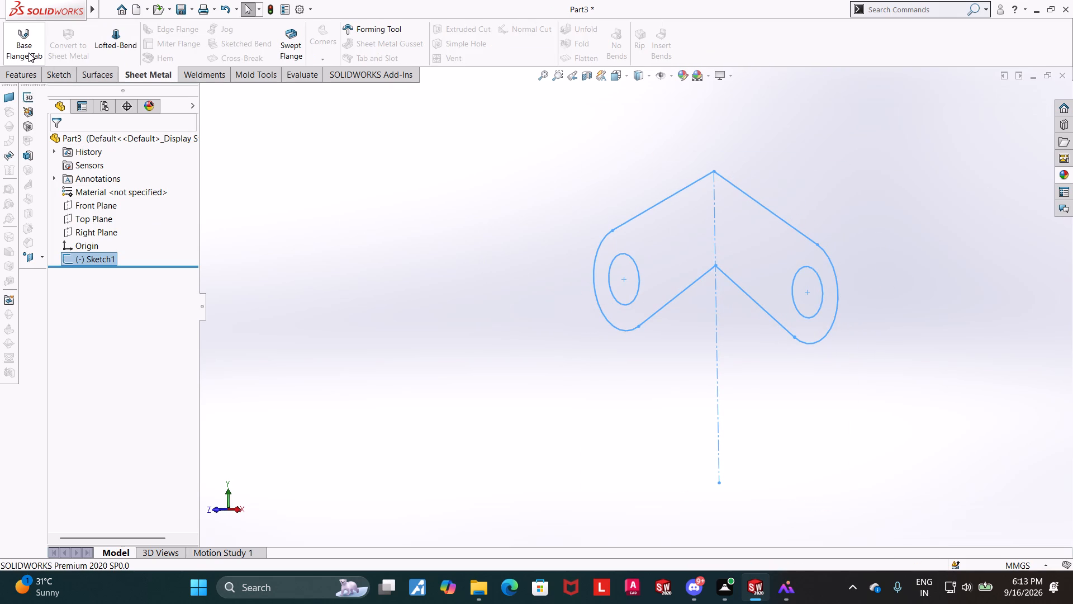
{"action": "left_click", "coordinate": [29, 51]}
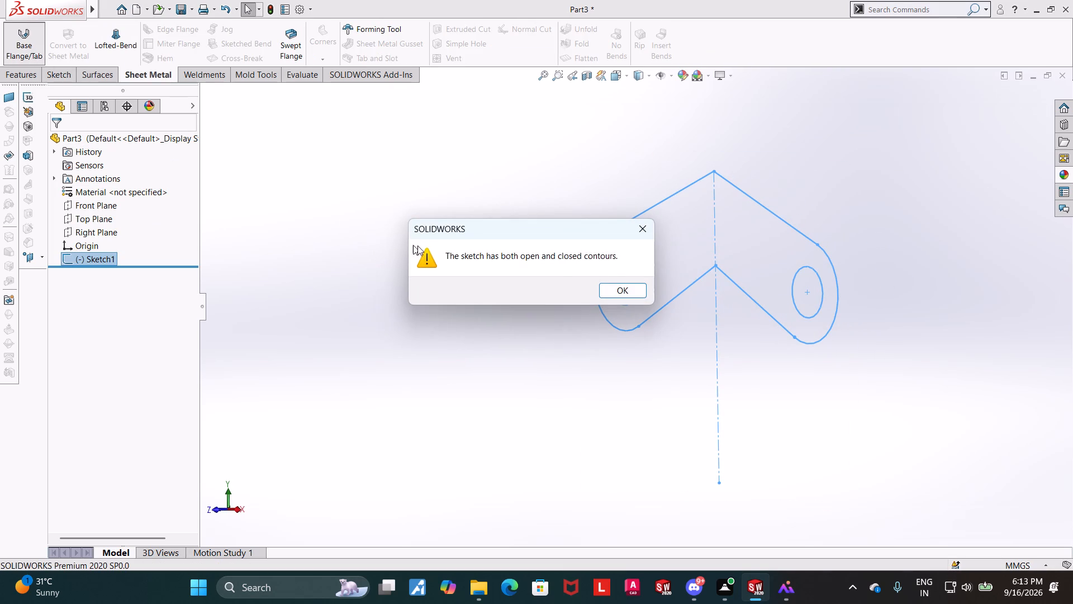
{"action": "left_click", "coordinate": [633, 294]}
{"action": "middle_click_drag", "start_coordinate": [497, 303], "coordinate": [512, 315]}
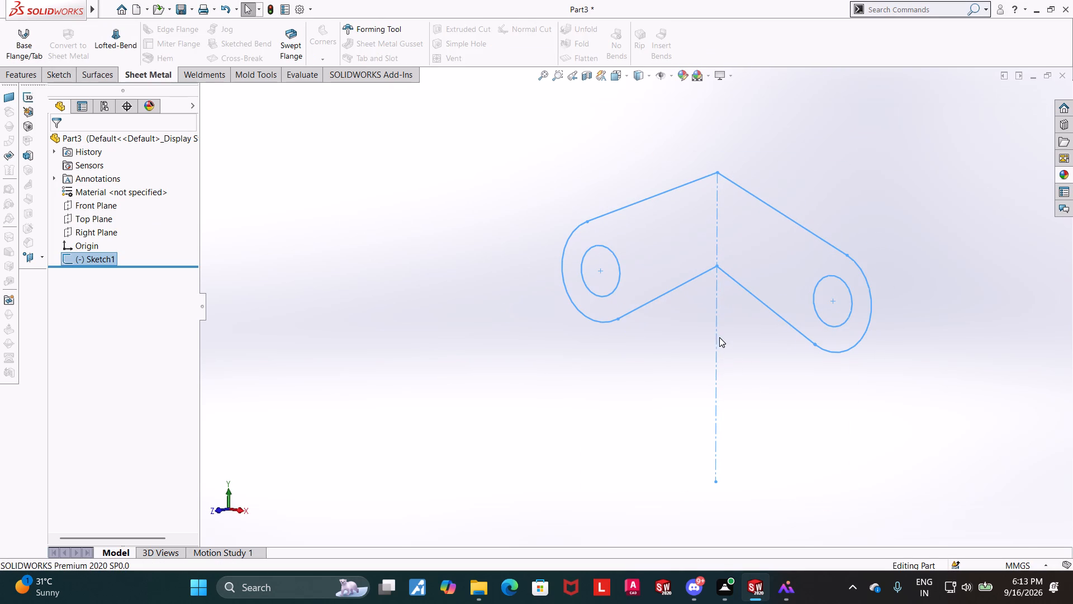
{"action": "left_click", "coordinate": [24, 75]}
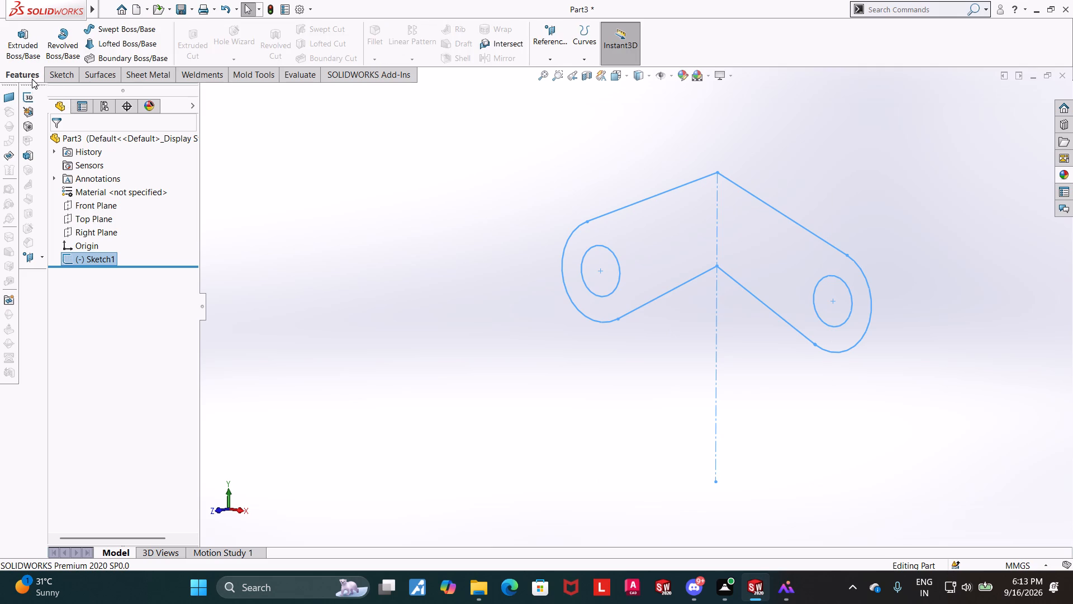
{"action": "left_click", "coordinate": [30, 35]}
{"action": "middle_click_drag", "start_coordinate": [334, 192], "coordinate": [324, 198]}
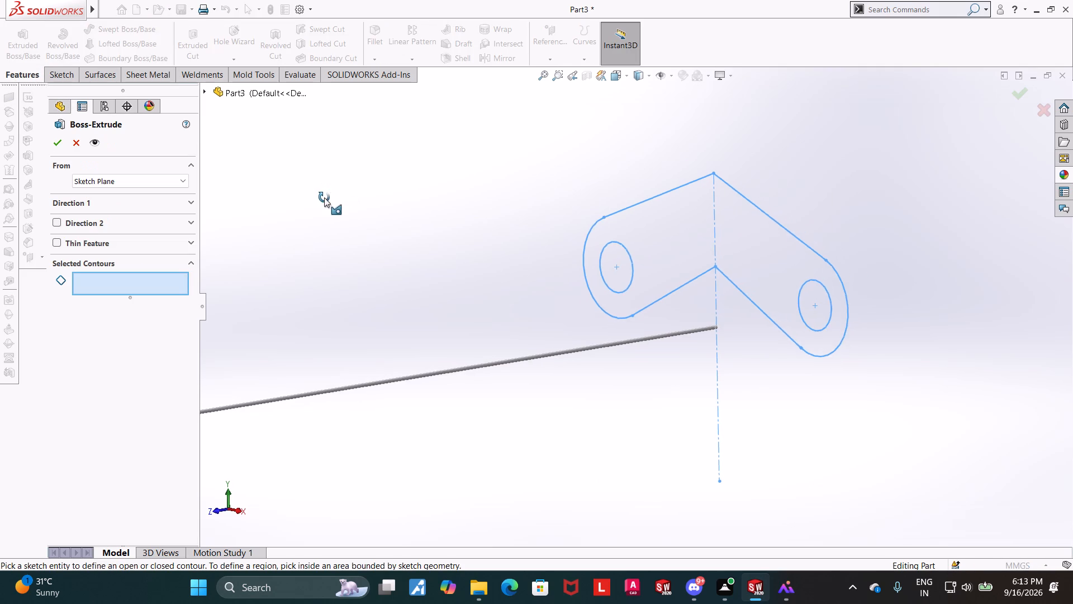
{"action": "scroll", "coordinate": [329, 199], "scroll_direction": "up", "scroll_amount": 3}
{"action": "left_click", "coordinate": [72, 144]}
Reopen Sketch1 for editing and orient the view normal to it.
{"action": "left_click", "coordinate": [101, 257]}
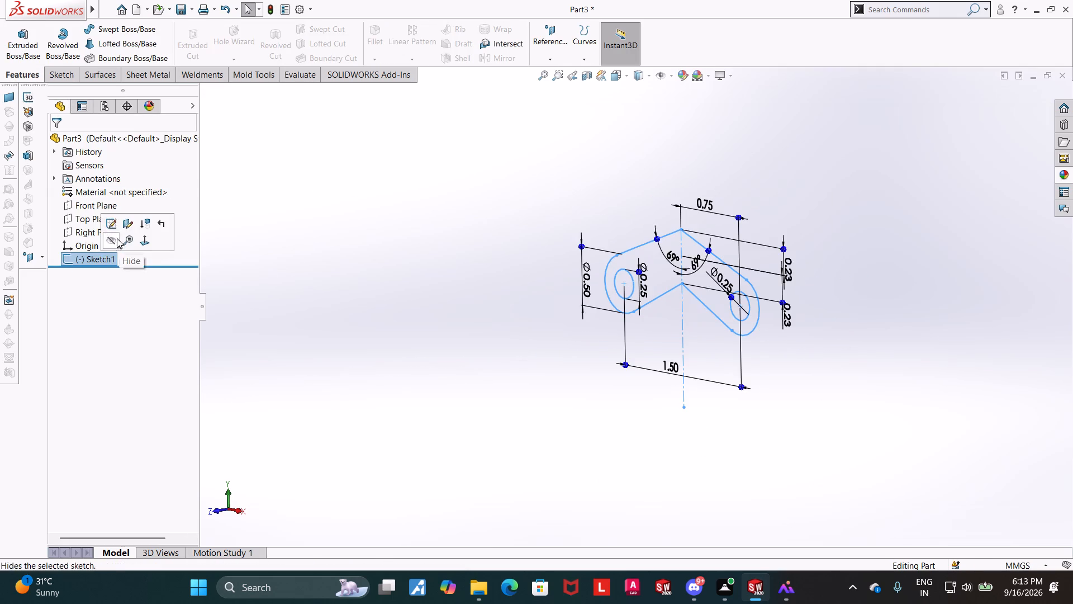
{"action": "left_click", "coordinate": [113, 229]}
{"action": "left_click", "coordinate": [226, 253]}
{"action": "left_click", "coordinate": [100, 257]}
{"action": "left_click", "coordinate": [110, 222]}
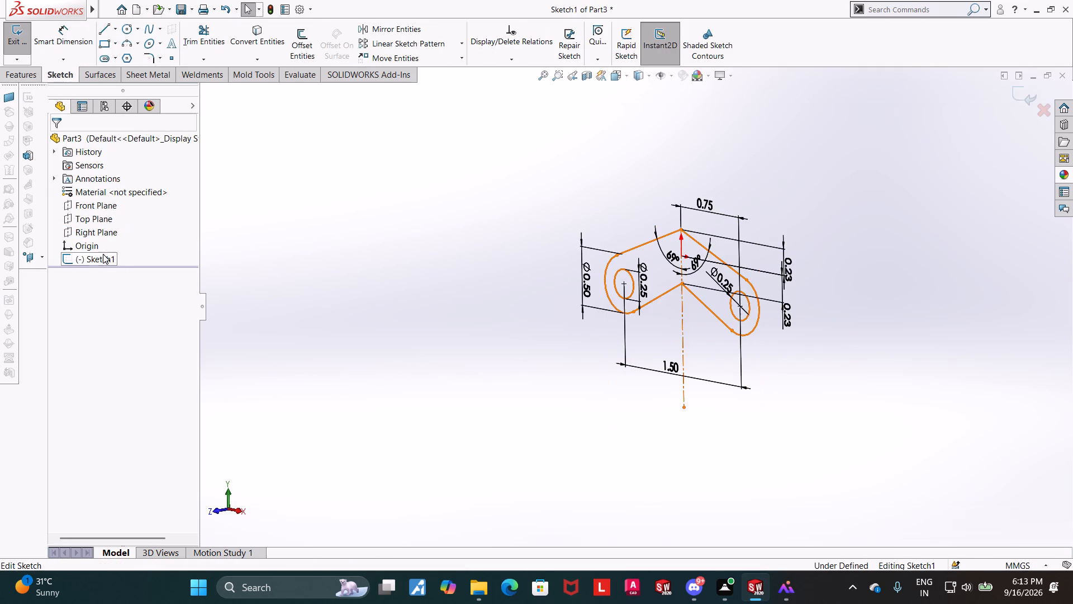
{"action": "left_click", "coordinate": [103, 259]}
{"action": "left_click", "coordinate": [131, 246]}
{"action": "scroll", "coordinate": [665, 280], "scroll_direction": "down", "scroll_amount": 3}
{"action": "scroll", "coordinate": [614, 329], "scroll_direction": "up", "scroll_amount": 5}
{"action": "key", "text": "Escape"}
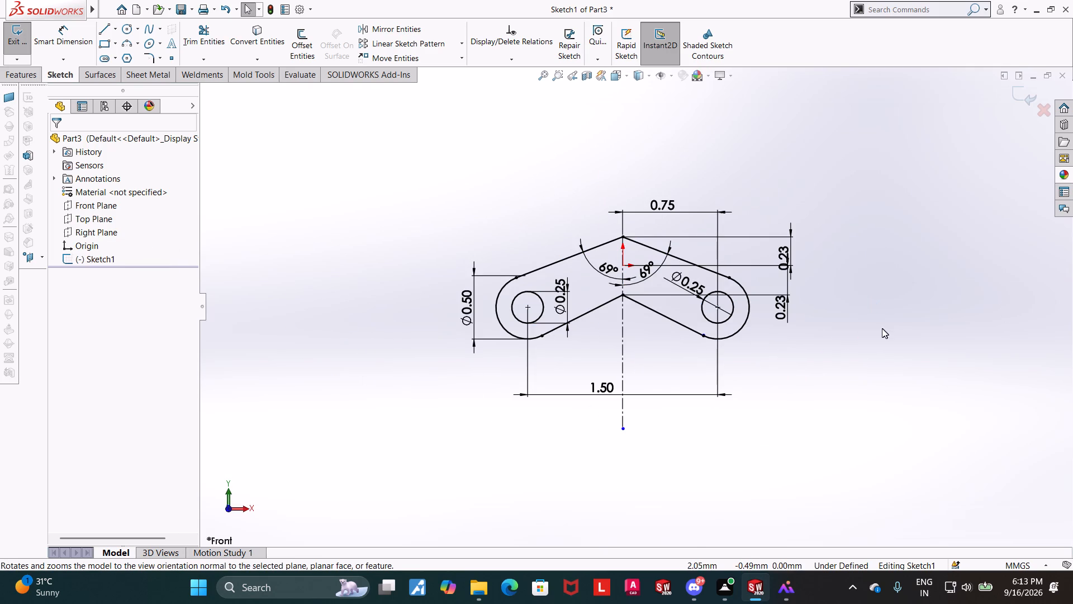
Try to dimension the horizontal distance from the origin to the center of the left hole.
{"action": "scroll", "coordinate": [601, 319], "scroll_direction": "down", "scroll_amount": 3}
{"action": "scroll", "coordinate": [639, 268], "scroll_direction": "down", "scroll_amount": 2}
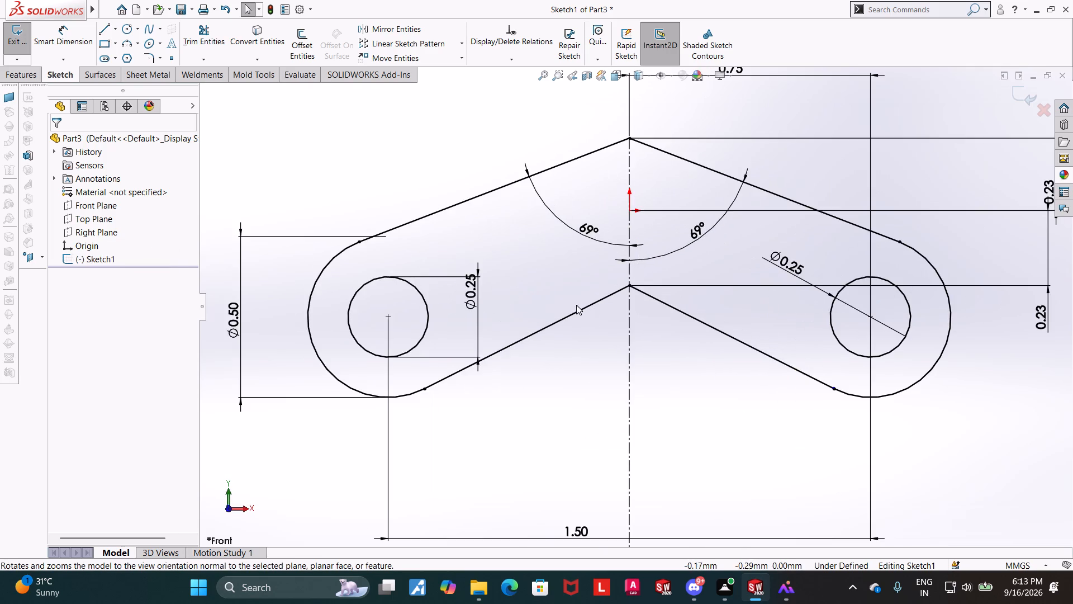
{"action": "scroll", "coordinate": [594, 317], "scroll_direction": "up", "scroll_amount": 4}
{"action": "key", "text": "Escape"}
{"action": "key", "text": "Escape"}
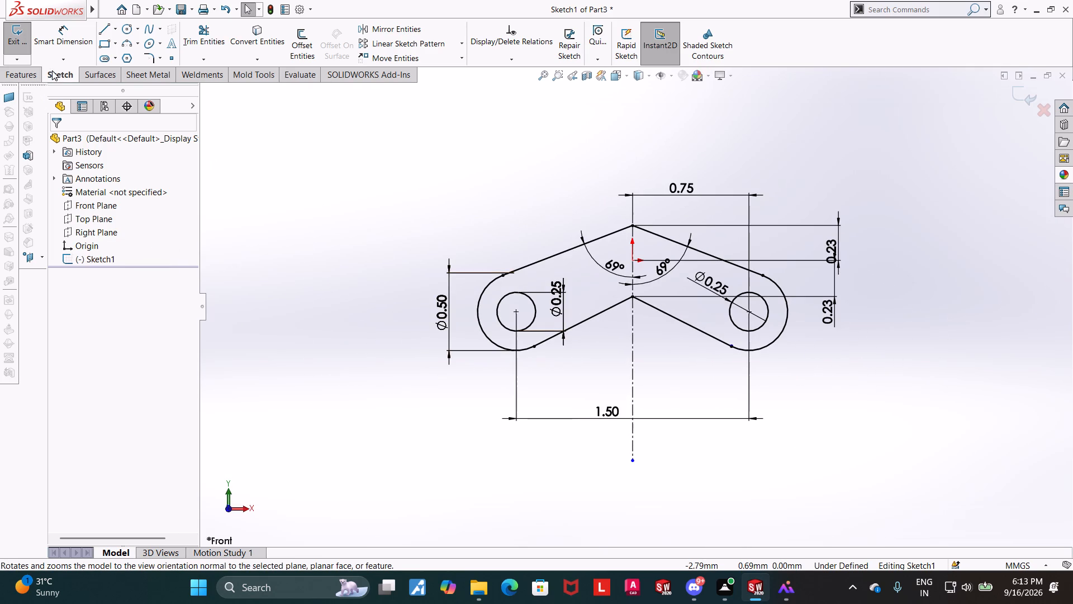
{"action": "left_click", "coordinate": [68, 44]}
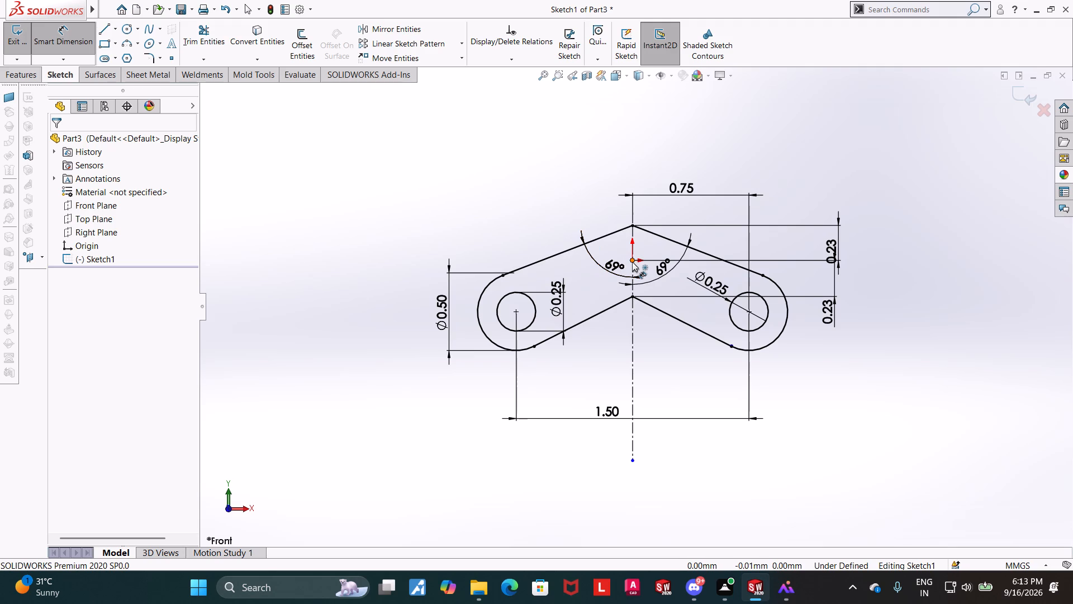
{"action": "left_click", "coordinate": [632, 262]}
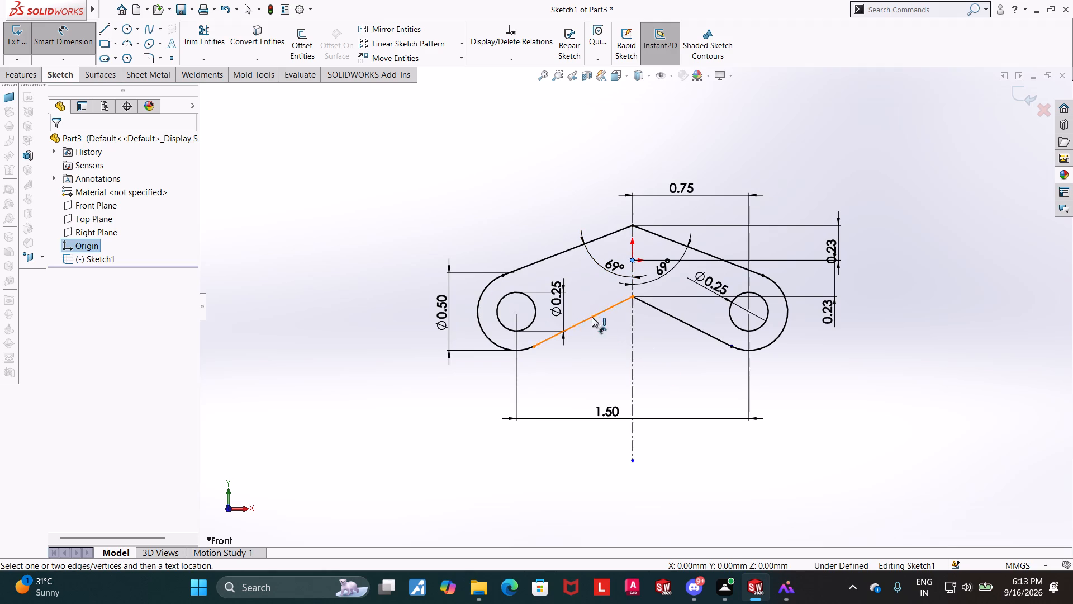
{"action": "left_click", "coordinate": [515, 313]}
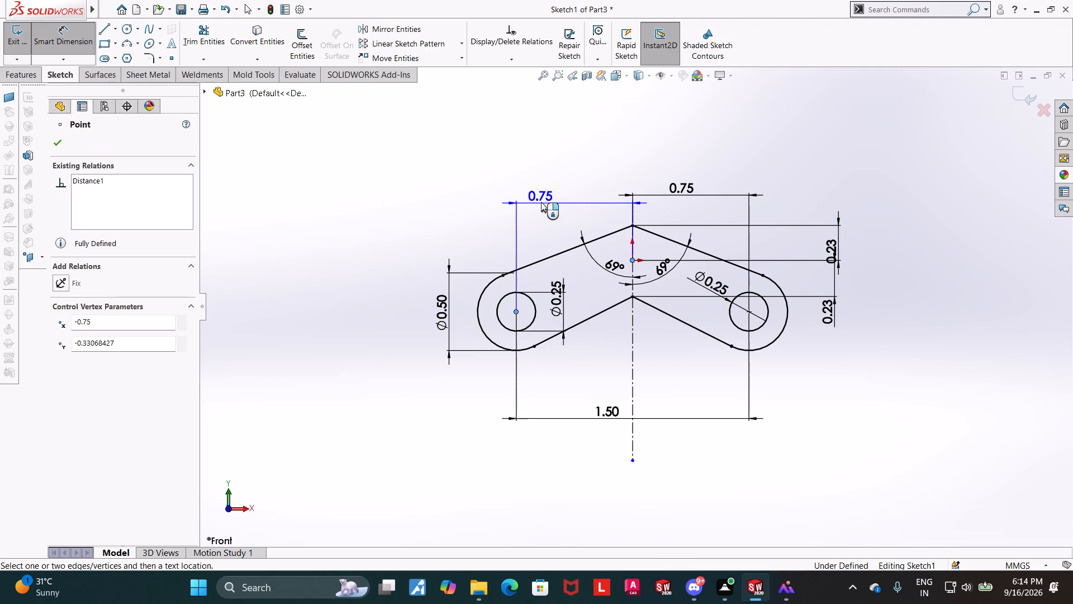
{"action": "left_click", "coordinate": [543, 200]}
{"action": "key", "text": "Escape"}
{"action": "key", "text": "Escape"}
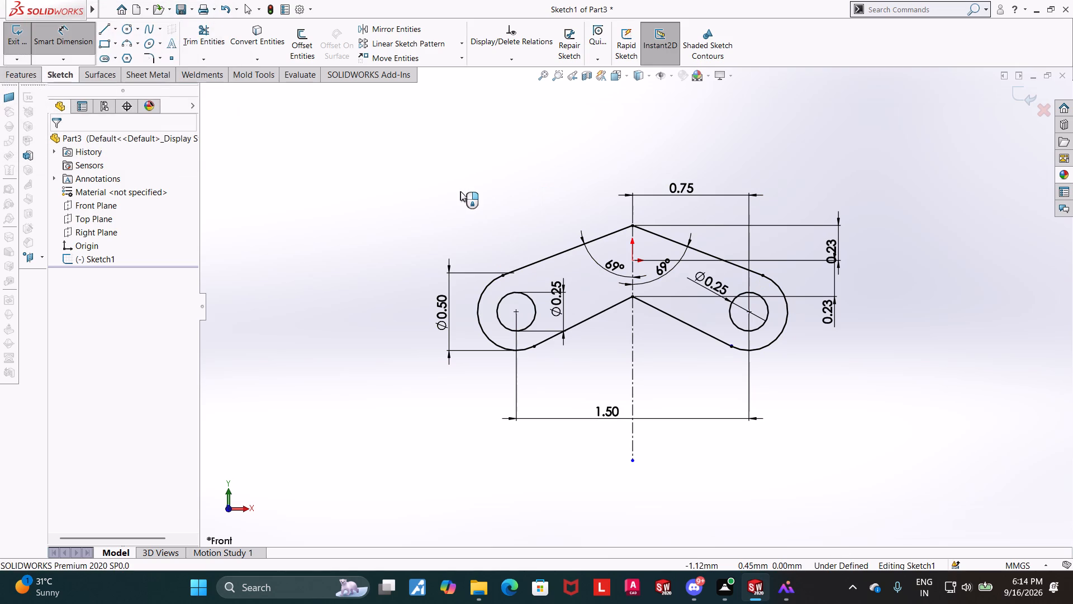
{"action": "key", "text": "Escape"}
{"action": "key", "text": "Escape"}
Add a vertical relation between the origin and the lower apex.
{"action": "scroll", "coordinate": [643, 273], "scroll_direction": "down", "scroll_amount": 3}
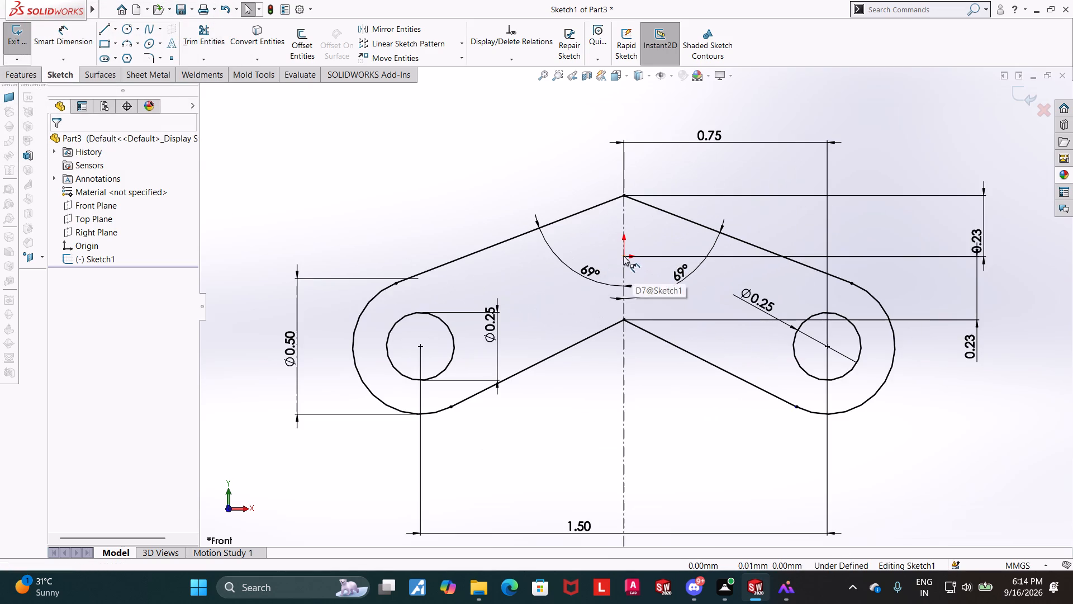
{"action": "left_click", "coordinate": [624, 258]}
{"action": "left_click", "coordinate": [625, 321], "text": "ctrl"}
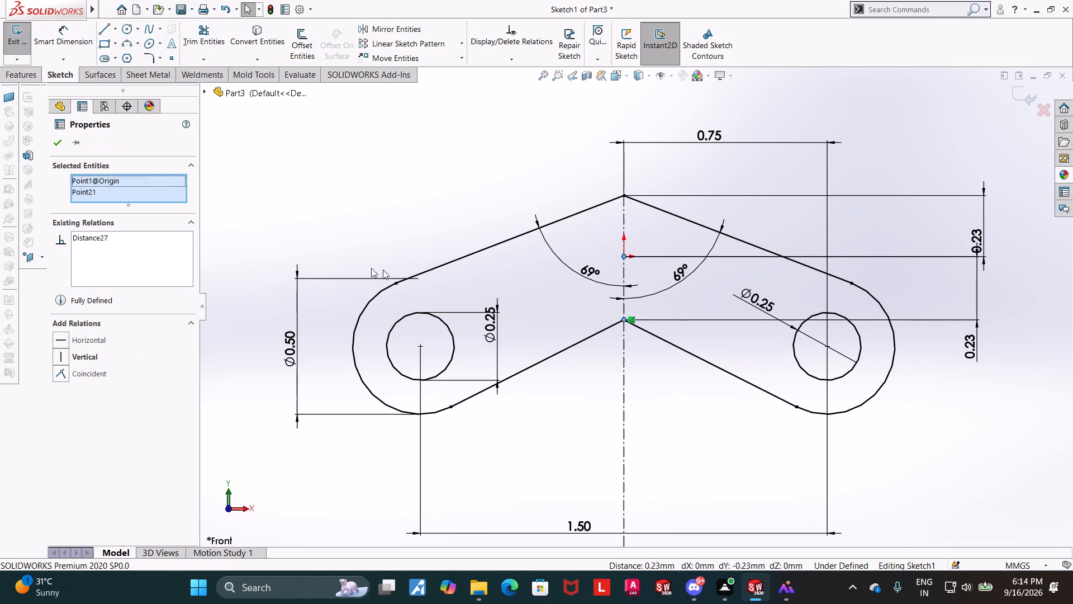
{"action": "left_click", "coordinate": [58, 355]}
{"action": "left_click", "coordinate": [55, 142]}
{"action": "key", "text": "Escape"}
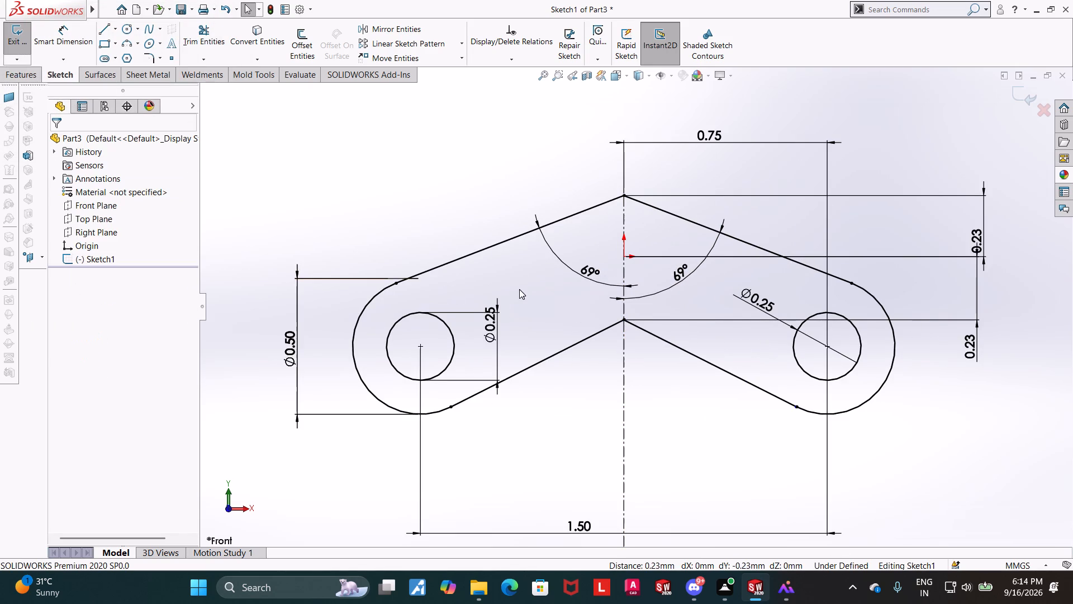
{"action": "key", "text": "Escape"}
{"action": "key", "text": "Escape"}
Add a vertical relation between the origin and the upper apex.
{"action": "left_click", "coordinate": [624, 256]}
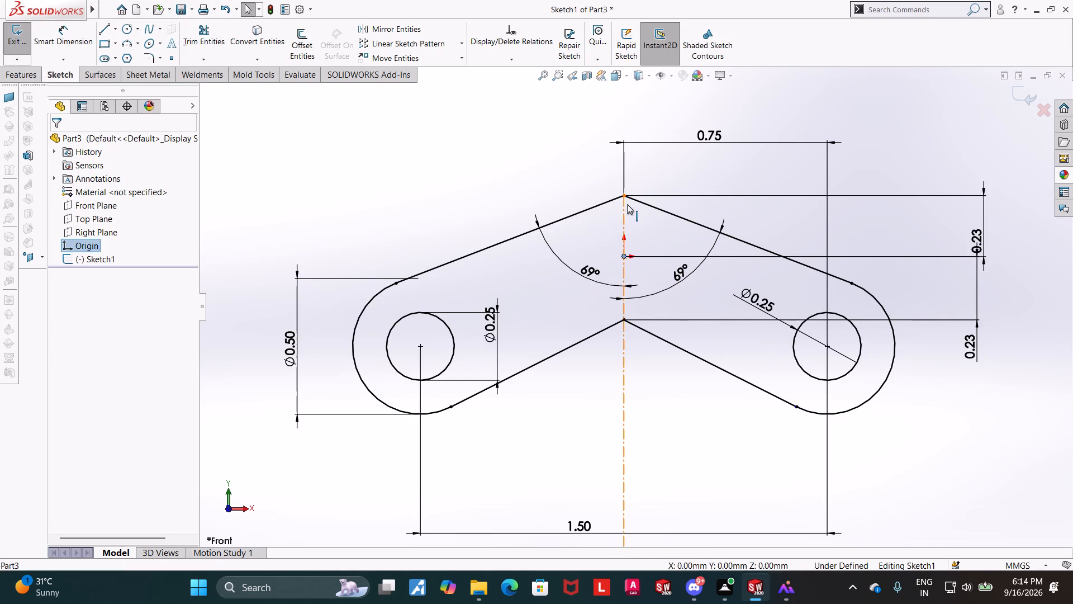
{"action": "left_click", "coordinate": [624, 195], "text": "ctrl"}
{"action": "left_click", "coordinate": [62, 358]}
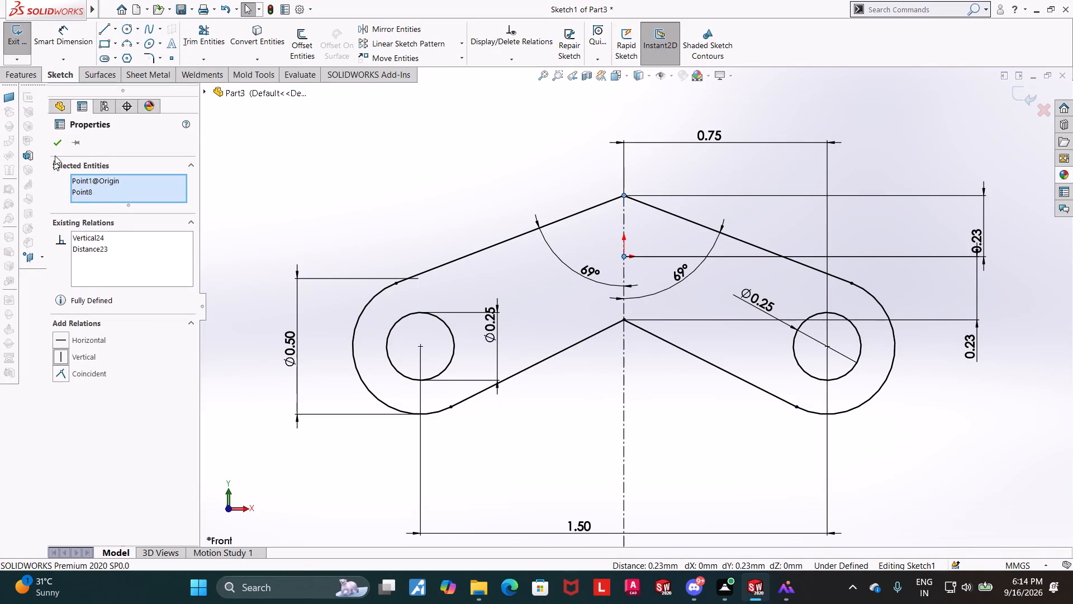
{"action": "left_click", "coordinate": [55, 146]}
{"action": "key", "text": "Escape"}
{"action": "key", "text": "Escape"}
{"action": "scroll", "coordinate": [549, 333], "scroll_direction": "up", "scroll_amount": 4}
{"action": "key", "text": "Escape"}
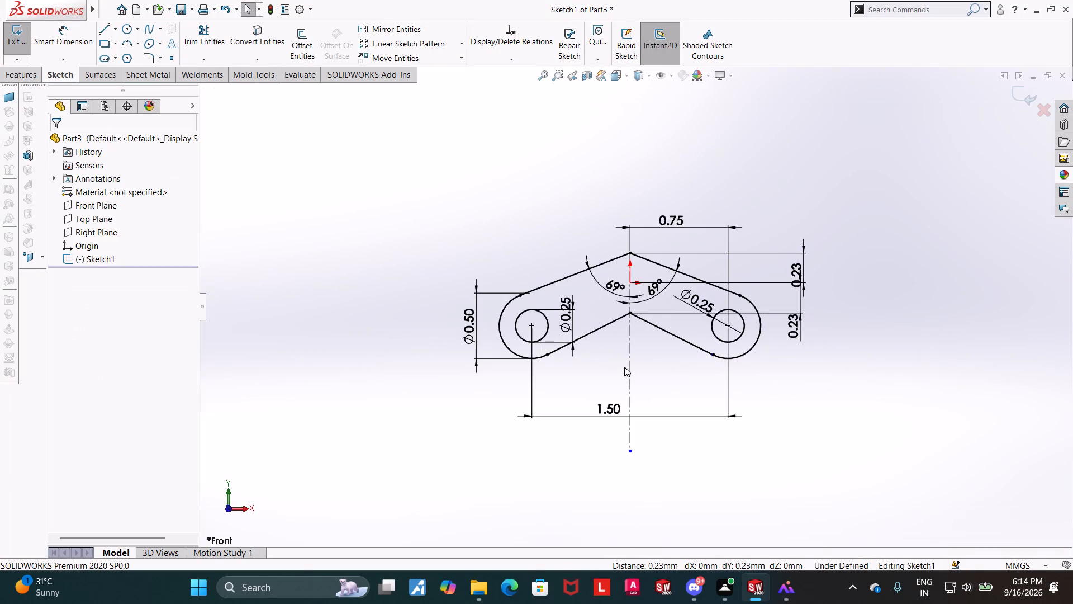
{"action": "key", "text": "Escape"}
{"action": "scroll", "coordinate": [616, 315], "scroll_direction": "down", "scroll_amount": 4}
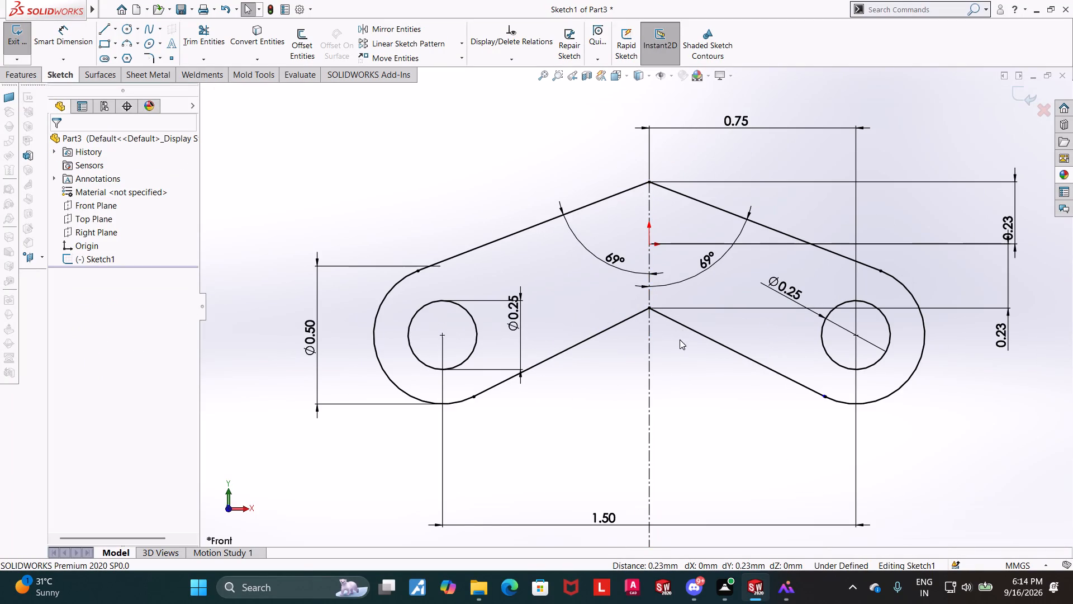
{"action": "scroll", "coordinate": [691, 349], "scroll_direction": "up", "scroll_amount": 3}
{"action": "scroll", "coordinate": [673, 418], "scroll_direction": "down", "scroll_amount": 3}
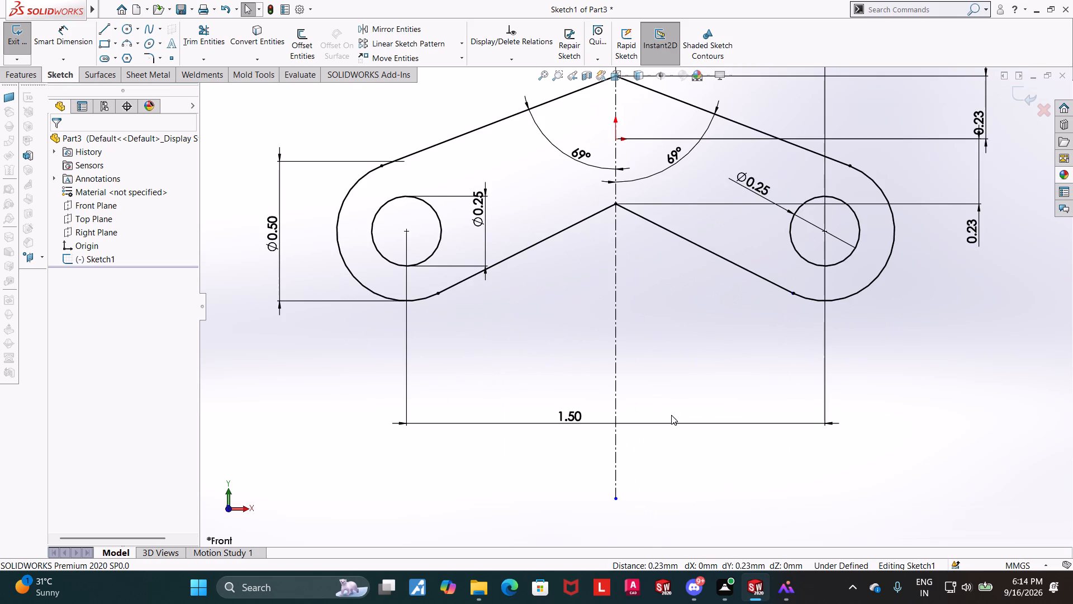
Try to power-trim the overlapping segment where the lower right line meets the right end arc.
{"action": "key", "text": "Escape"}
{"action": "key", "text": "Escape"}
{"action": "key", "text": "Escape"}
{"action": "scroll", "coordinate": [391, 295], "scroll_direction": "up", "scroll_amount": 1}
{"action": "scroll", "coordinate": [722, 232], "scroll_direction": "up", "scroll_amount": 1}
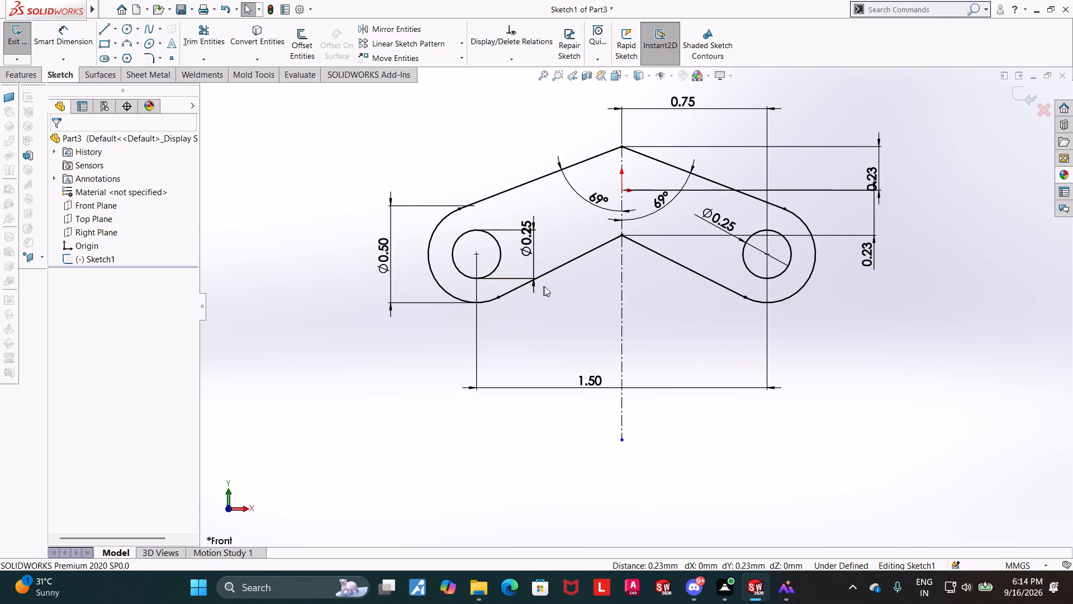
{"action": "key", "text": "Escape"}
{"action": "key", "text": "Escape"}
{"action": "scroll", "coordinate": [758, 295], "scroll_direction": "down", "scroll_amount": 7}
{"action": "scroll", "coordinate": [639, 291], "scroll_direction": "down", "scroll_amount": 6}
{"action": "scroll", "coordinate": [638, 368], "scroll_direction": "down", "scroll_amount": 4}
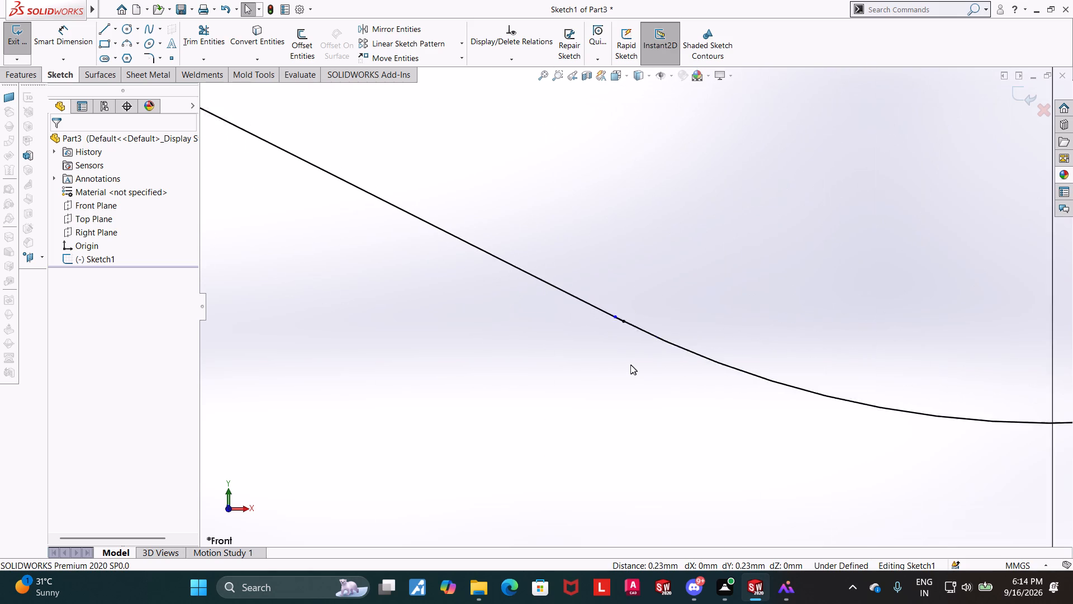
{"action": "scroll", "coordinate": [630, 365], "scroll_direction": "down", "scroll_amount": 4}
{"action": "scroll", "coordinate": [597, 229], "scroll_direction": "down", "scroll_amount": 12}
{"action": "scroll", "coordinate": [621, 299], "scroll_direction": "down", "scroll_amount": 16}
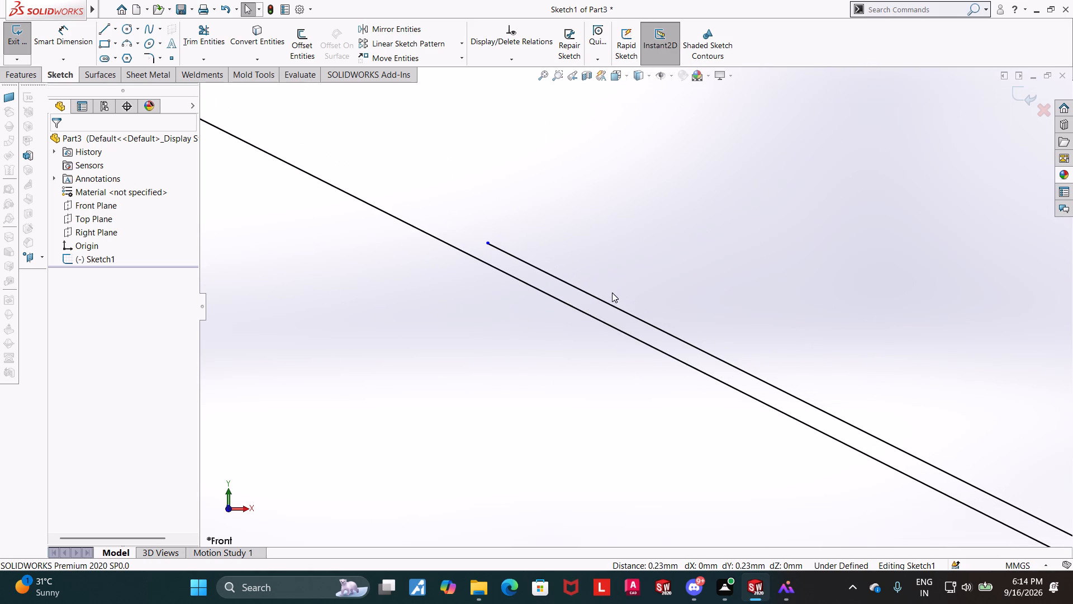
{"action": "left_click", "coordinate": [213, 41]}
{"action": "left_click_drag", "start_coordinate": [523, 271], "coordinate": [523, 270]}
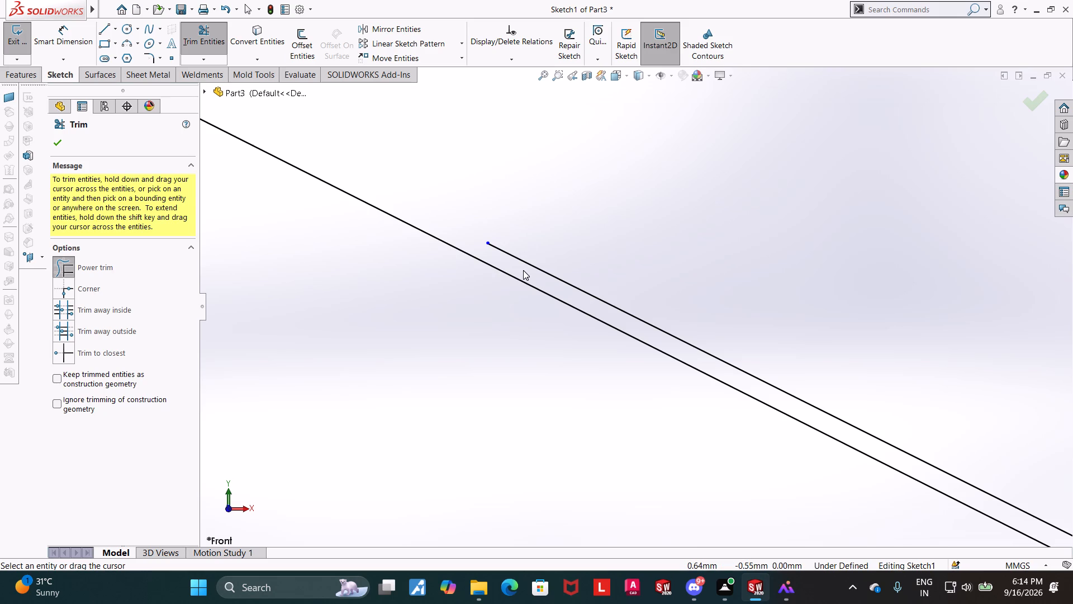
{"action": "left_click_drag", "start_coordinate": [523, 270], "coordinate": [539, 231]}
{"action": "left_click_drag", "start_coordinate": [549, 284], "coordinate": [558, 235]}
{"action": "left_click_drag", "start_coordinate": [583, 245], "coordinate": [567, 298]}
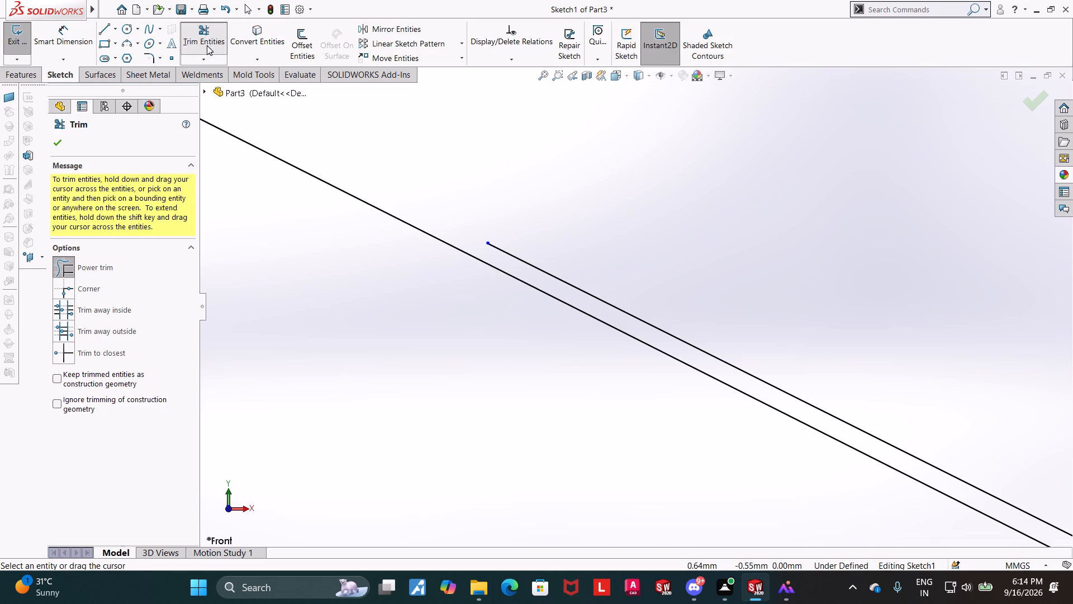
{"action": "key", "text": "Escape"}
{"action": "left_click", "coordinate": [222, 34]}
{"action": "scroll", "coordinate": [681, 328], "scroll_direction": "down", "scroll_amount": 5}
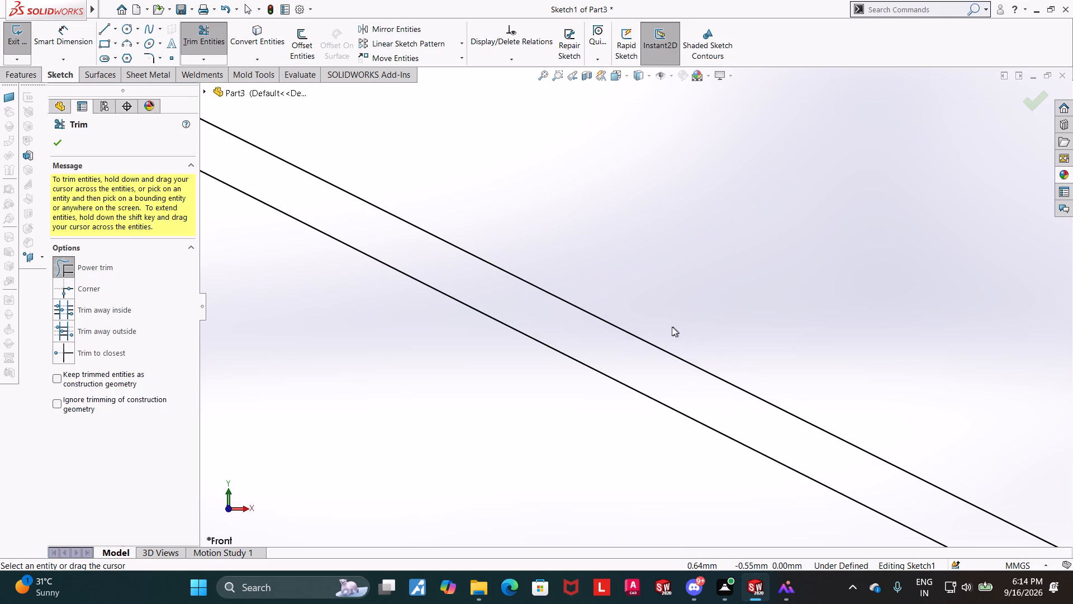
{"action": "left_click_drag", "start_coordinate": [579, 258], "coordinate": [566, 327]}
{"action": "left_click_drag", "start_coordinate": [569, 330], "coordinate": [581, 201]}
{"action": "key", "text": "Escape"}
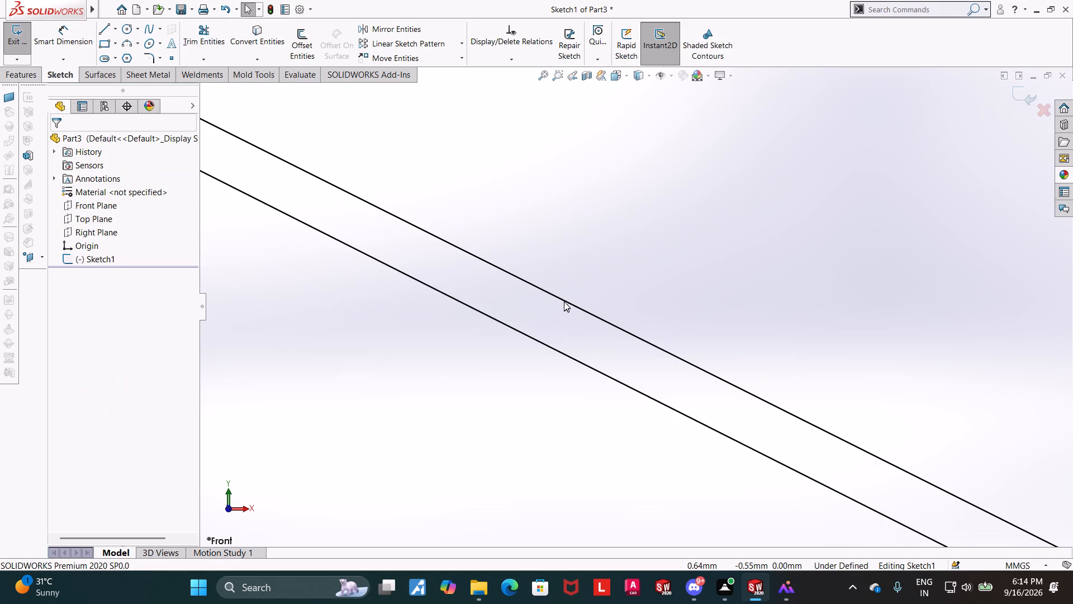
Examine closely how the lower right line and the right end arc meet at their junction.
{"action": "scroll", "coordinate": [580, 289], "scroll_direction": "up", "scroll_amount": 20}
{"action": "scroll", "coordinate": [580, 289], "scroll_direction": "up", "scroll_amount": 20}
{"action": "scroll", "coordinate": [580, 289], "scroll_direction": "up", "scroll_amount": 3}
{"action": "right_click", "coordinate": [87, 262]}
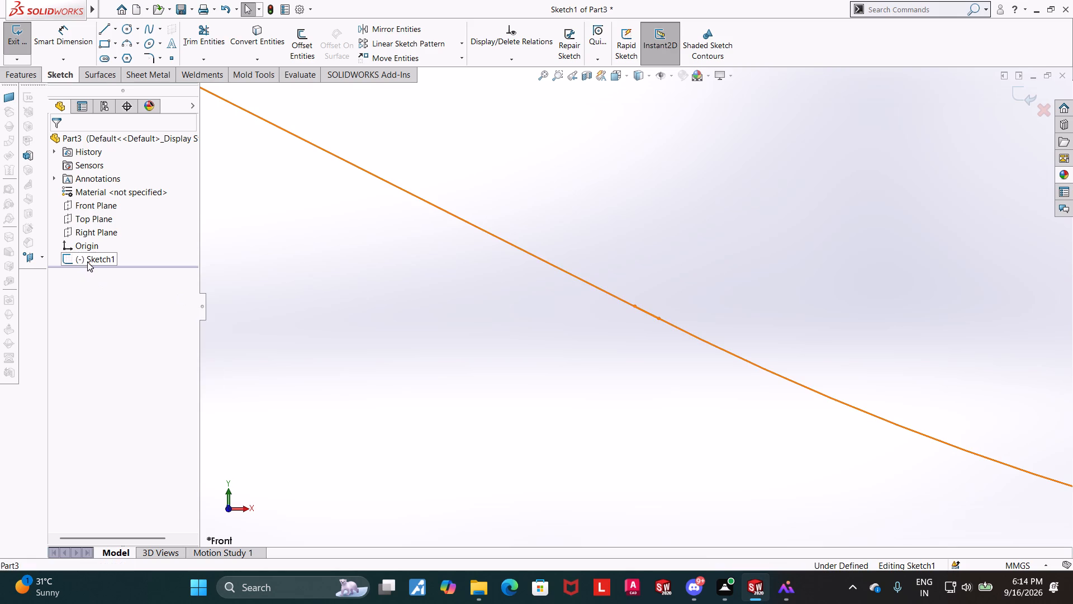
{"action": "key", "text": "Escape"}
{"action": "key", "text": "Escape"}
{"action": "scroll", "coordinate": [349, 262], "scroll_direction": "up", "scroll_amount": 16}
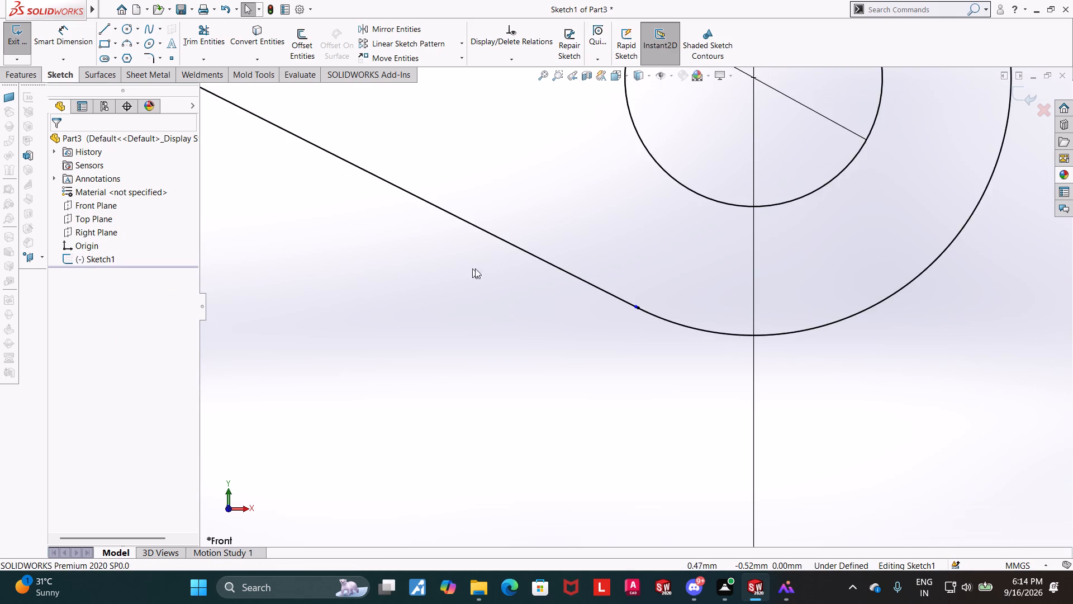
{"action": "scroll", "coordinate": [658, 296], "scroll_direction": "down", "scroll_amount": 18}
{"action": "scroll", "coordinate": [822, 221], "scroll_direction": "down", "scroll_amount": 14}
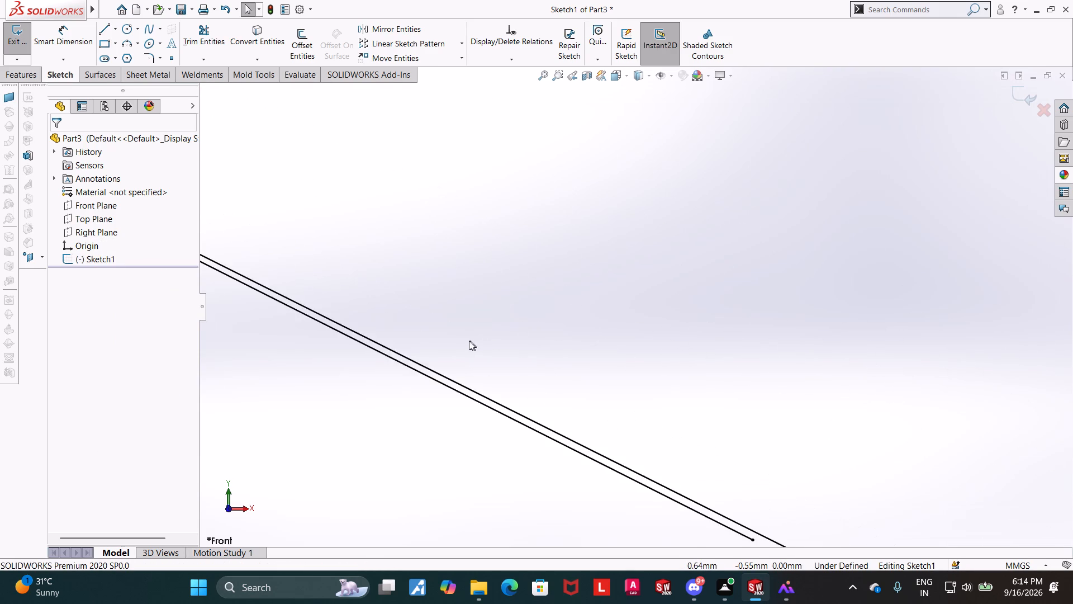
{"action": "scroll", "coordinate": [384, 352], "scroll_direction": "down", "scroll_amount": 3}
{"action": "scroll", "coordinate": [391, 346], "scroll_direction": "up", "scroll_amount": 10}
{"action": "scroll", "coordinate": [409, 276], "scroll_direction": "down", "scroll_amount": 7}
{"action": "scroll", "coordinate": [478, 149], "scroll_direction": "up", "scroll_amount": 7}
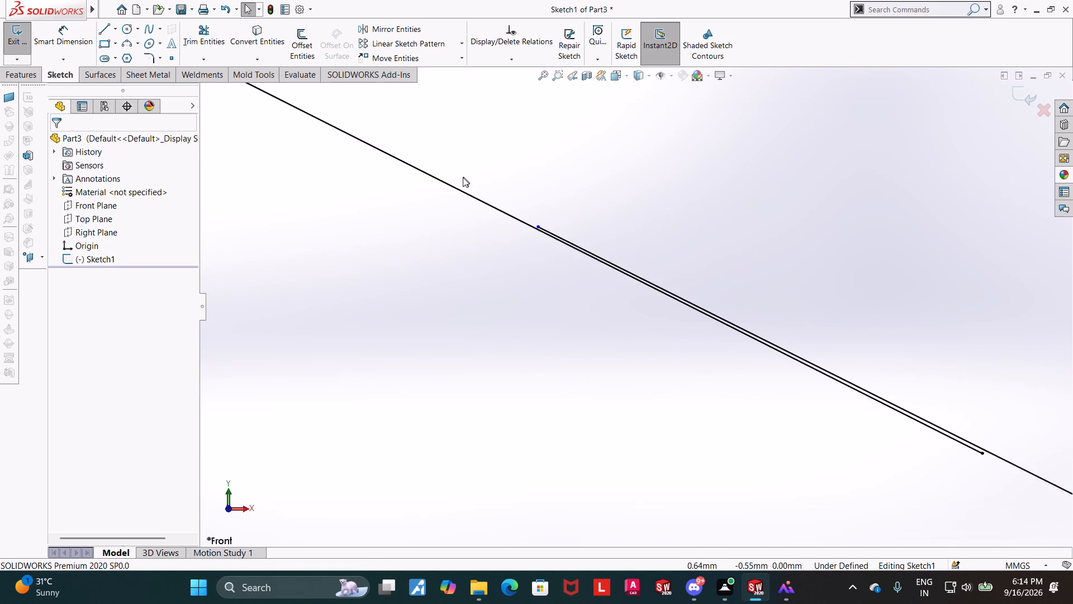
{"action": "scroll", "coordinate": [569, 204], "scroll_direction": "down", "scroll_amount": 5}
{"action": "key", "text": "Escape"}
{"action": "key", "text": "Escape"}
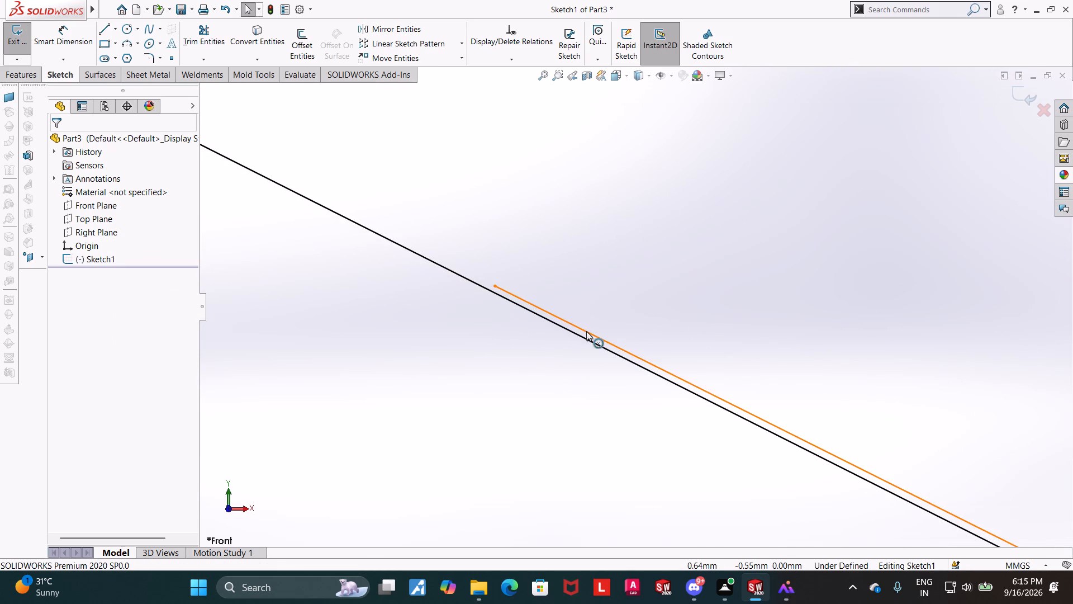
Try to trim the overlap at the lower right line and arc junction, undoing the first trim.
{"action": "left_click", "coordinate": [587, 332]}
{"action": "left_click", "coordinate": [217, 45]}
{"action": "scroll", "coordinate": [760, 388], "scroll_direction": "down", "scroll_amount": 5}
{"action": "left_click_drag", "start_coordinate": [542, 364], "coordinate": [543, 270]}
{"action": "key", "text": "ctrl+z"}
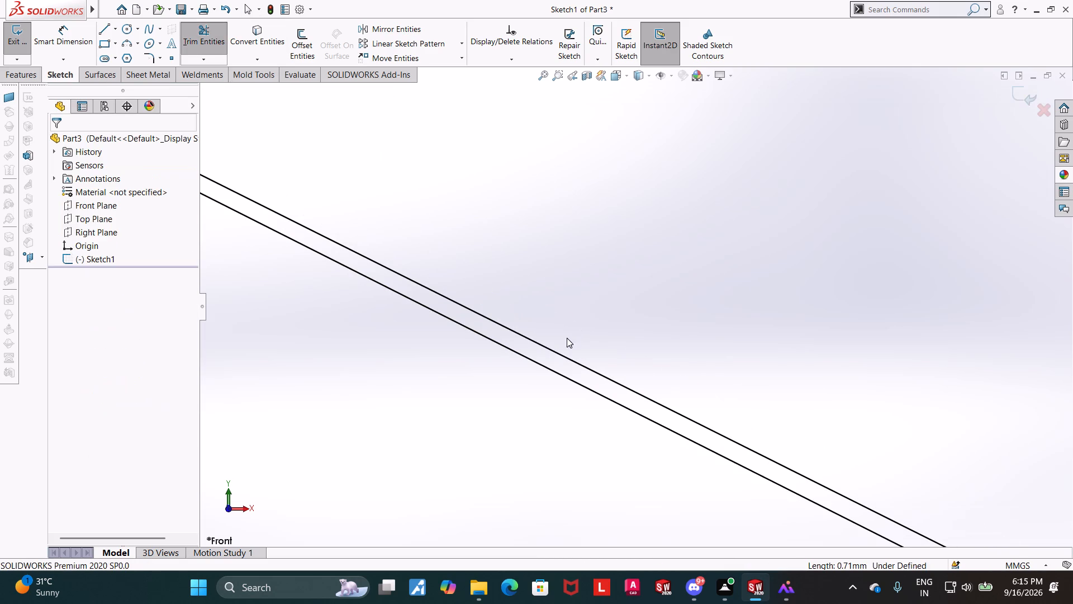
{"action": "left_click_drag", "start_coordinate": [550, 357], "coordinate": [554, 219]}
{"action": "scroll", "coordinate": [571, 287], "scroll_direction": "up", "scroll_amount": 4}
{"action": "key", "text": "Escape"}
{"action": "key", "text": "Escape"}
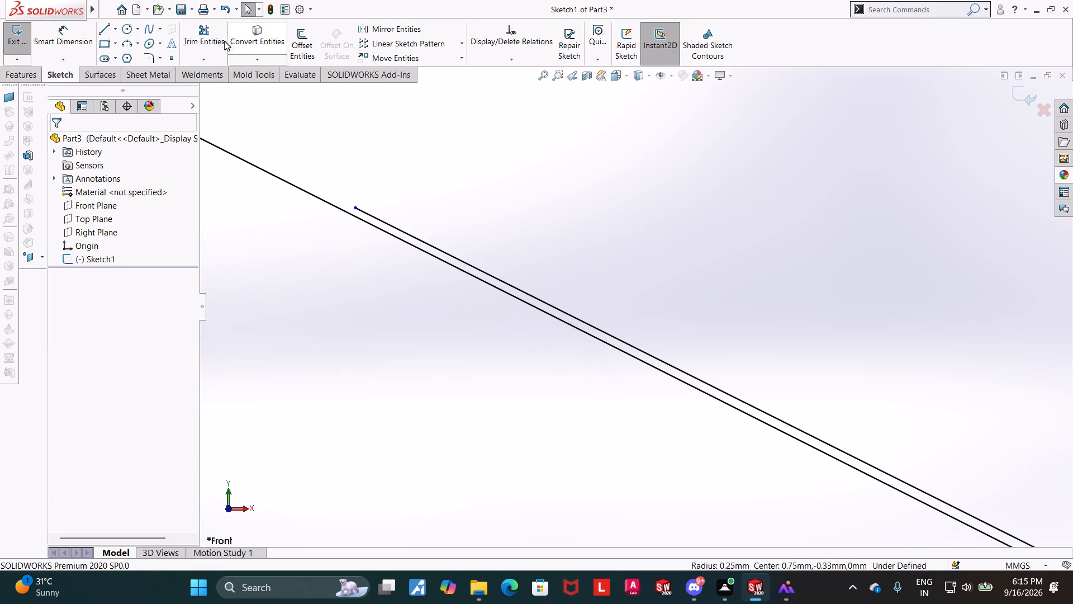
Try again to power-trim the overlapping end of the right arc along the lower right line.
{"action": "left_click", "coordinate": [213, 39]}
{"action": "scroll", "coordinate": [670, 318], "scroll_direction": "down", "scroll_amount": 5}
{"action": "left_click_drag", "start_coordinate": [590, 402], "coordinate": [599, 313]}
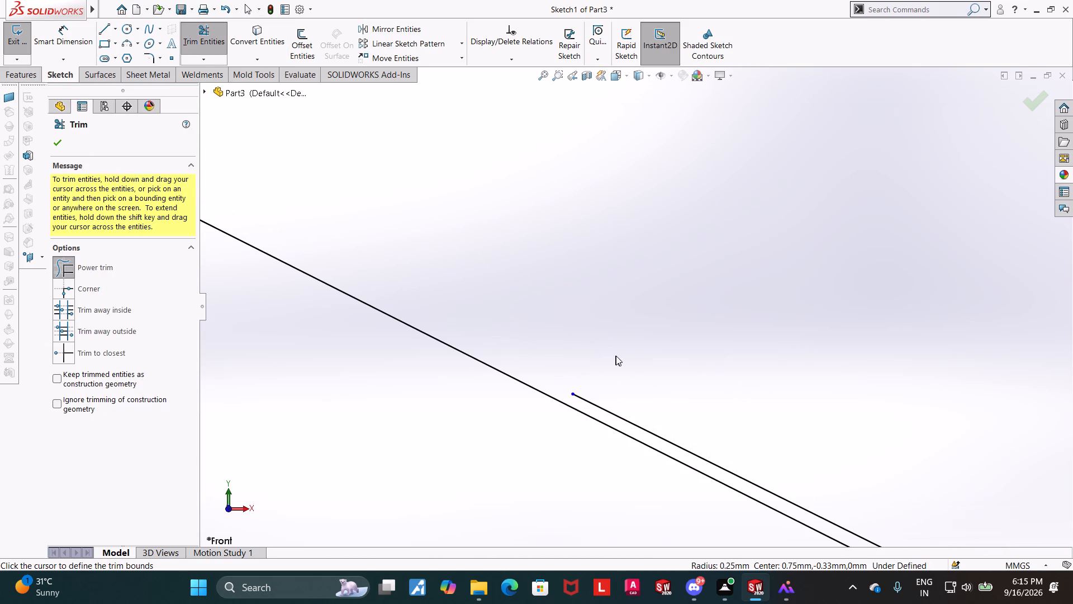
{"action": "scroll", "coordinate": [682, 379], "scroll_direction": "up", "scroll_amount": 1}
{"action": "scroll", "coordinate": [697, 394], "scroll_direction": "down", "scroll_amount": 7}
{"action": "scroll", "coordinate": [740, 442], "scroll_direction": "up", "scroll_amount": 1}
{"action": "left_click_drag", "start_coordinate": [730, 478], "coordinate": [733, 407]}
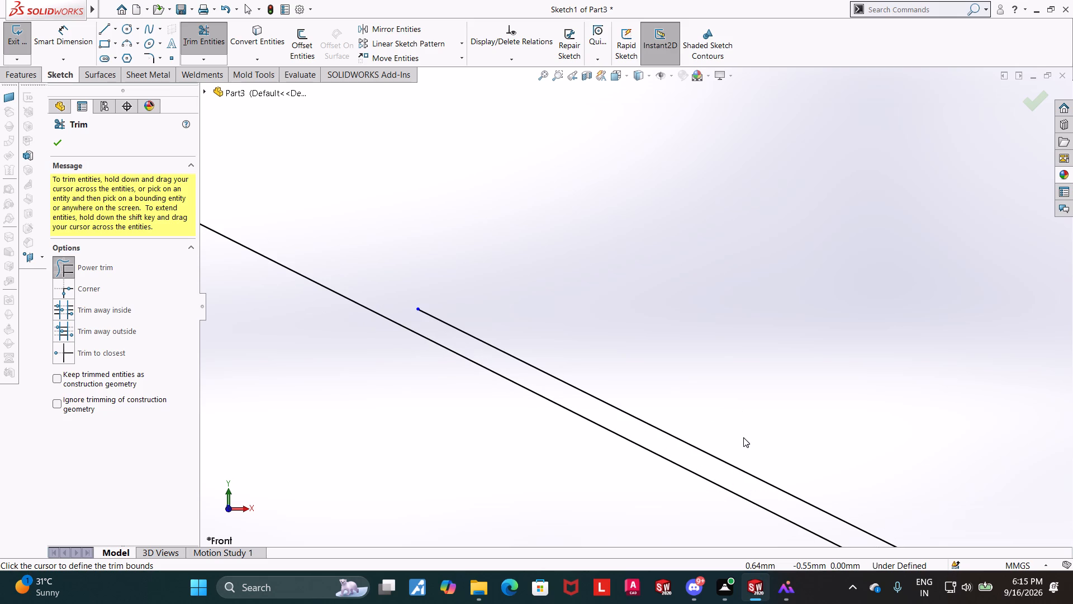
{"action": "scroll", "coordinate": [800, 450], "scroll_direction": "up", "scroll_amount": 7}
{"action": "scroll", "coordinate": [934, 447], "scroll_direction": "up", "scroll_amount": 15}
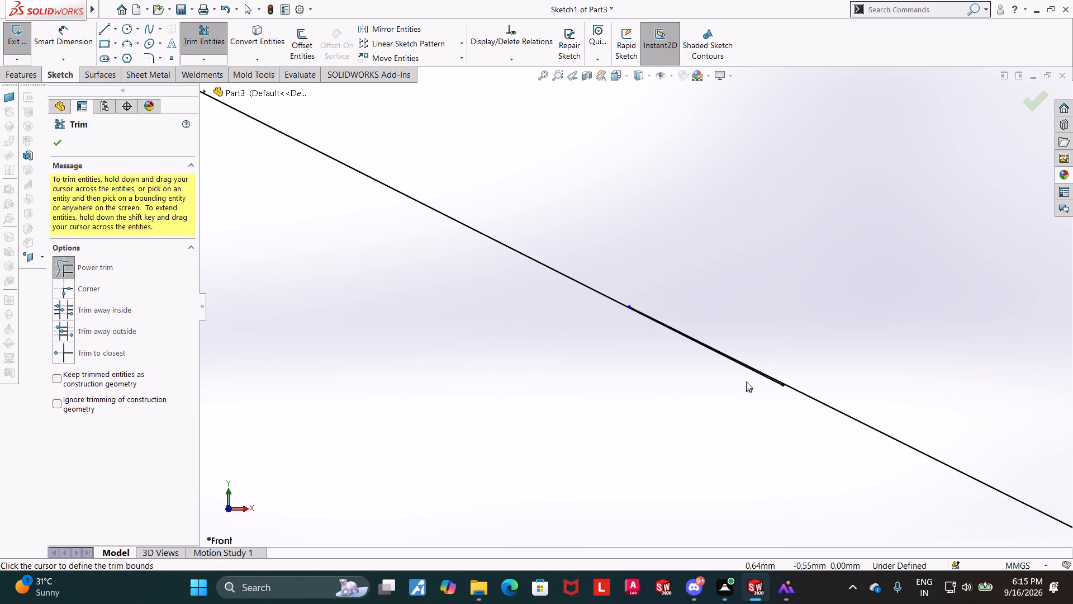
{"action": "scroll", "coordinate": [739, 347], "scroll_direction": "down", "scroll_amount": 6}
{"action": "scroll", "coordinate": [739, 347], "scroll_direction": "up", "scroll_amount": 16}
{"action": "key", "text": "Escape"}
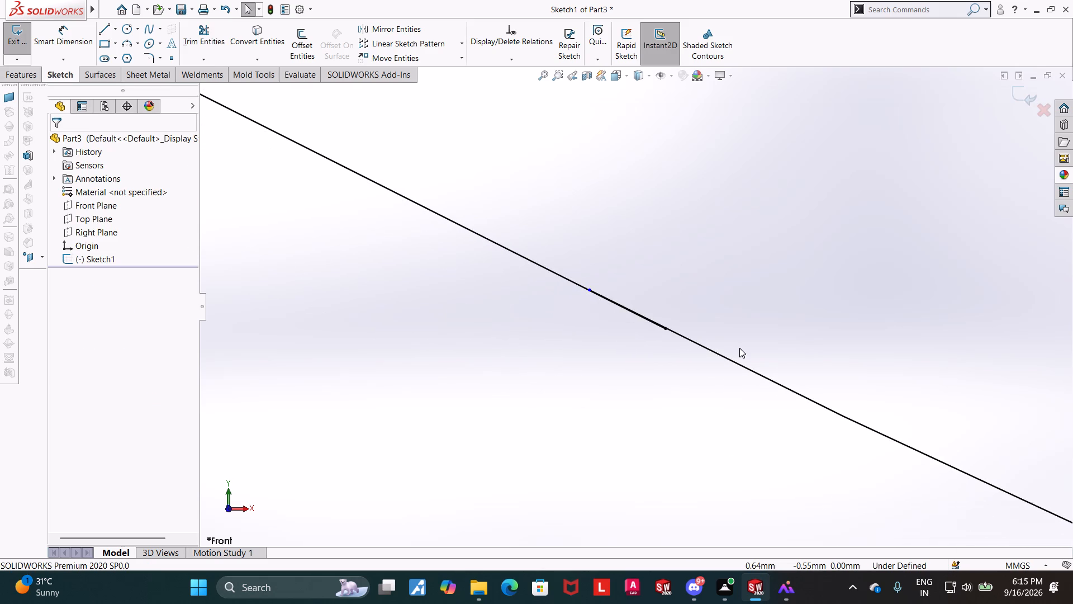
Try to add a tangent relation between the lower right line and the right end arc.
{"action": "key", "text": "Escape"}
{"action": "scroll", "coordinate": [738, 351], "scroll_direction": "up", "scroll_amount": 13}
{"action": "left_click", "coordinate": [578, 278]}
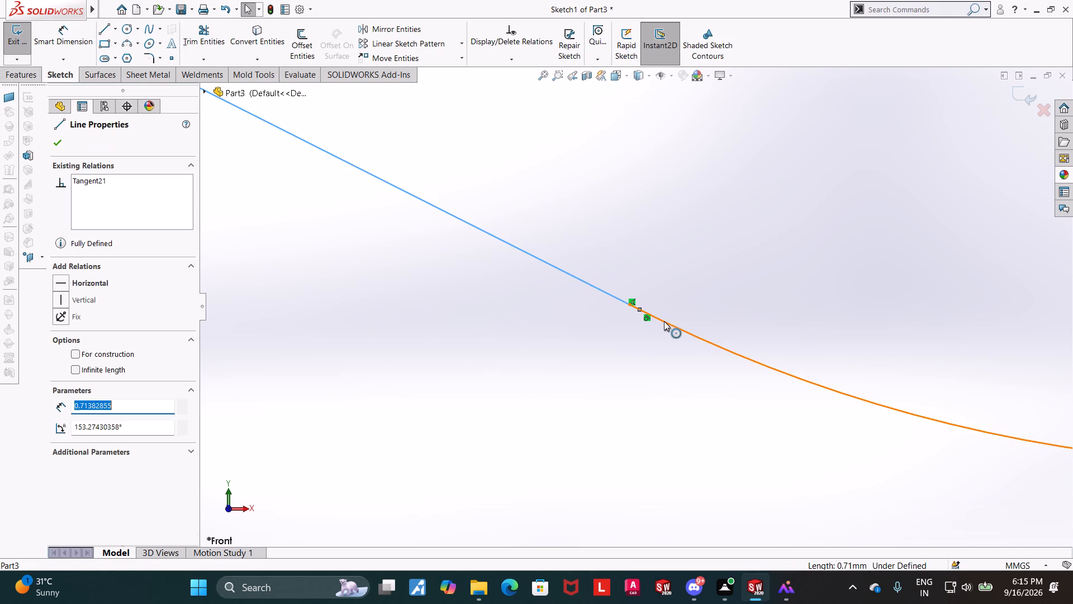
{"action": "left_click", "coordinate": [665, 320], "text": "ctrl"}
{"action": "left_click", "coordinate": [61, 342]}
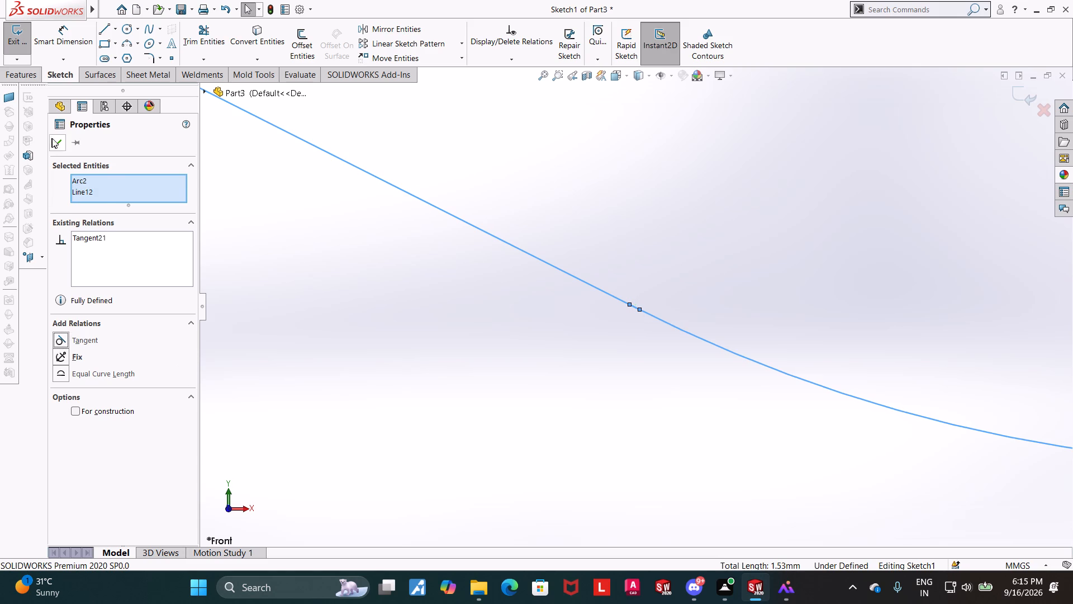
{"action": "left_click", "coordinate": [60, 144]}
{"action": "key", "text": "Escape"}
Move the right arc's loose lower endpoint along the lower right line to about X 0.635, Y -0.553 mm.
{"action": "scroll", "coordinate": [633, 309], "scroll_direction": "down", "scroll_amount": 18}
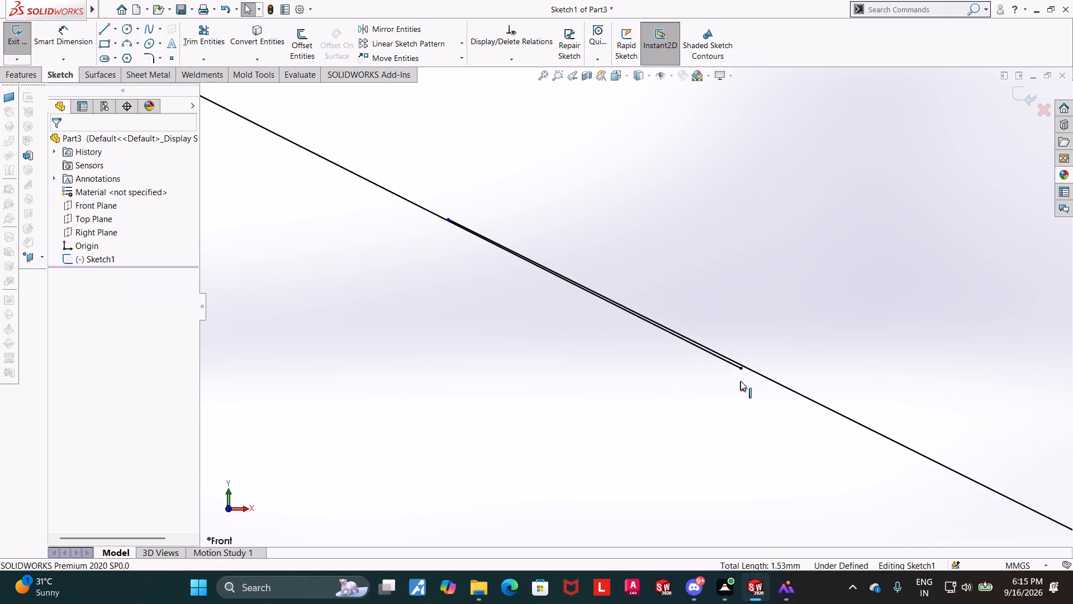
{"action": "scroll", "coordinate": [733, 359], "scroll_direction": "down", "scroll_amount": 3}
{"action": "scroll", "coordinate": [329, 173], "scroll_direction": "up", "scroll_amount": 4}
{"action": "scroll", "coordinate": [317, 128], "scroll_direction": "down", "scroll_amount": 6}
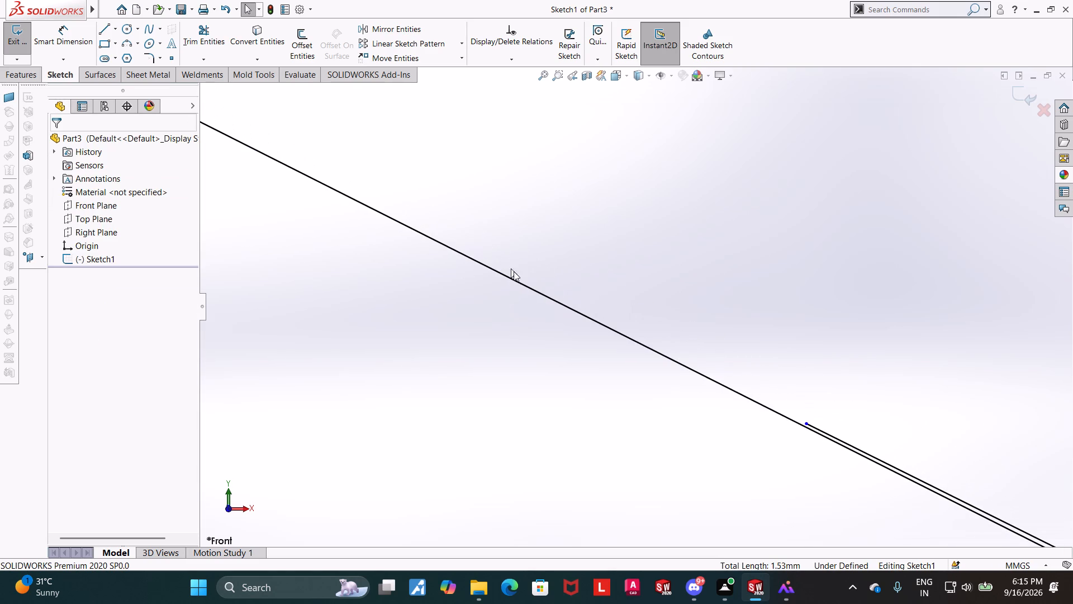
{"action": "left_click_drag", "start_coordinate": [806, 423], "coordinate": [735, 395]}
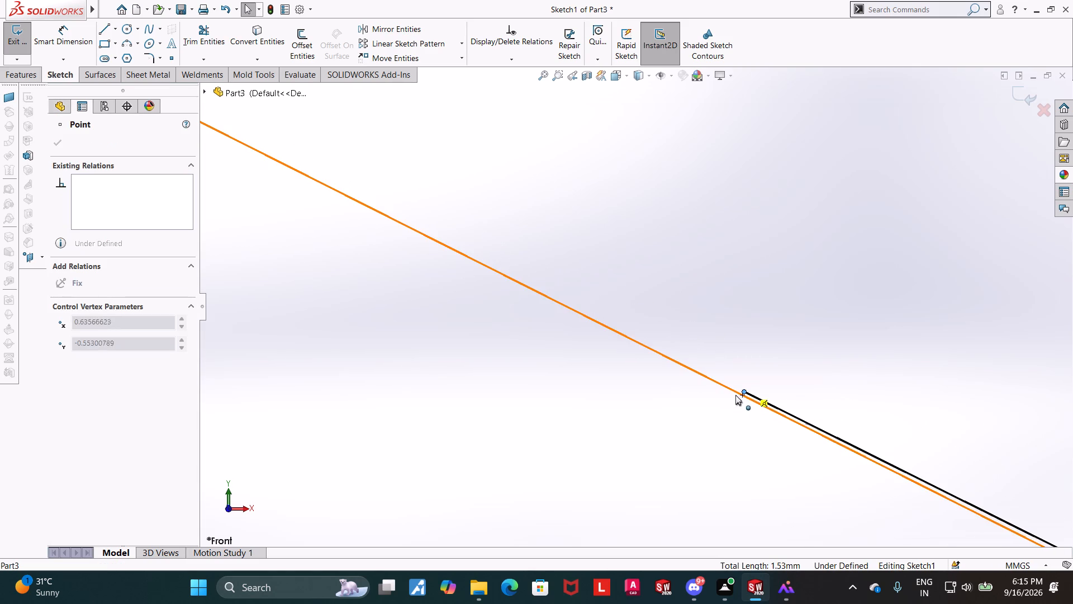
{"action": "left_click_drag", "start_coordinate": [735, 395], "coordinate": [654, 366]}
{"action": "scroll", "coordinate": [700, 373], "scroll_direction": "up", "scroll_amount": 20}
{"action": "scroll", "coordinate": [700, 373], "scroll_direction": "up", "scroll_amount": 1}
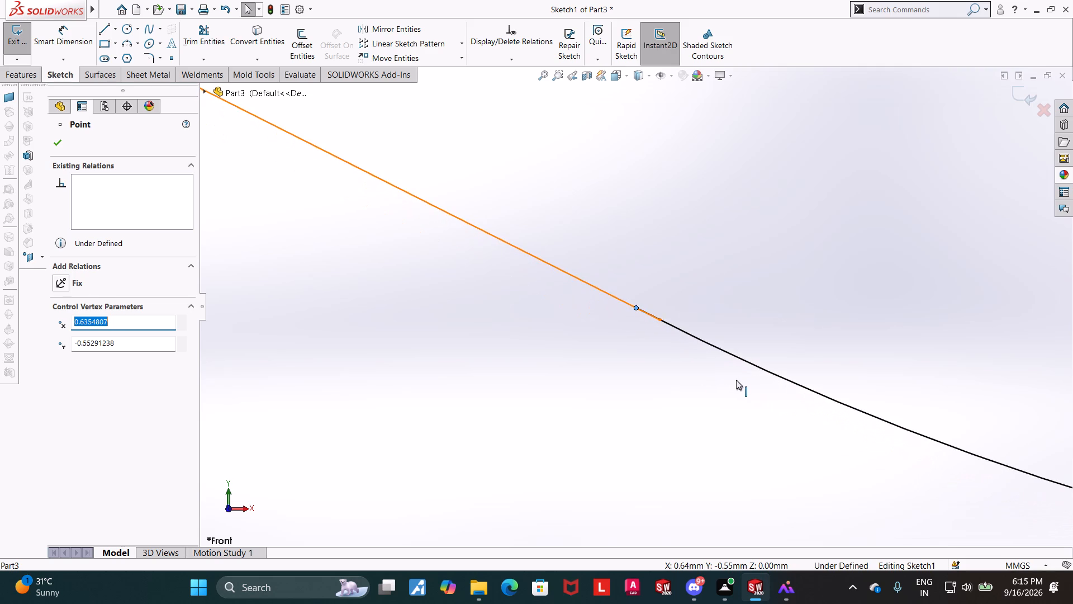
{"action": "scroll", "coordinate": [736, 380], "scroll_direction": "up", "scroll_amount": 20}
{"action": "scroll", "coordinate": [736, 380], "scroll_direction": "up", "scroll_amount": 9}
{"action": "key", "text": "Escape"}
Examine the line-to-arc junctions around both ends of the outline for gaps or overlaps.
{"action": "key", "text": "space"}
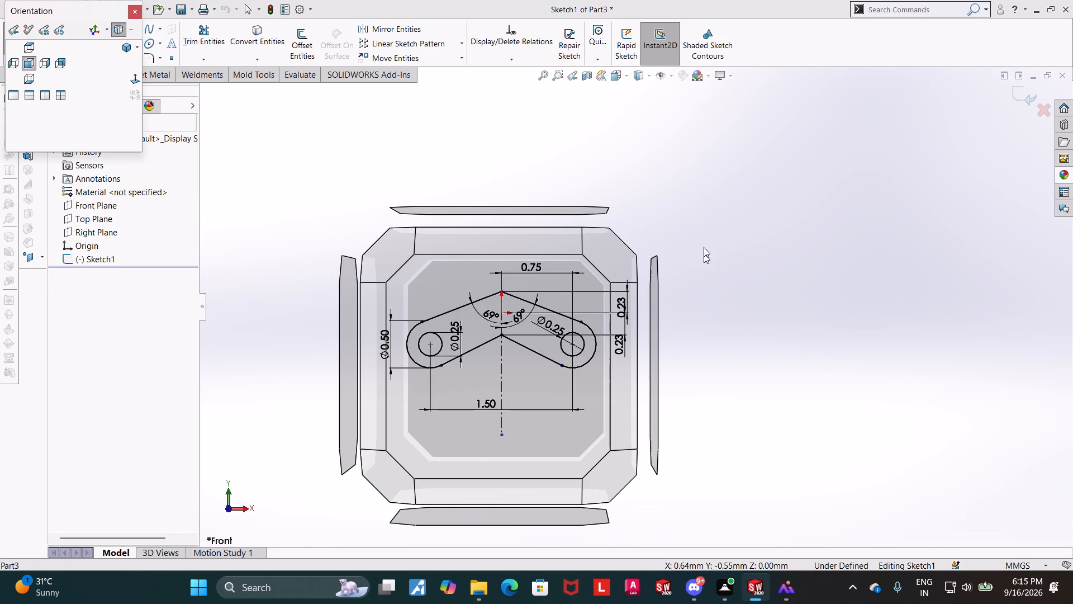
{"action": "key", "text": "Escape"}
{"action": "key", "text": "Escape"}
{"action": "scroll", "coordinate": [636, 385], "scroll_direction": "up", "scroll_amount": 6}
{"action": "scroll", "coordinate": [658, 249], "scroll_direction": "down", "scroll_amount": 2}
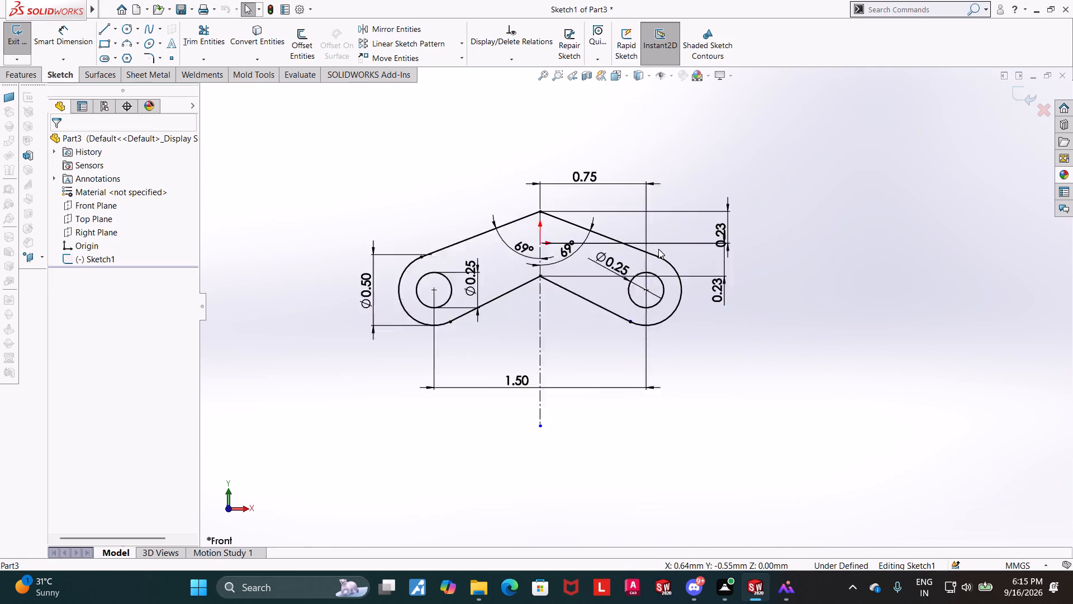
{"action": "scroll", "coordinate": [658, 249], "scroll_direction": "down", "scroll_amount": 8}
{"action": "scroll", "coordinate": [660, 257], "scroll_direction": "down", "scroll_amount": 14}
{"action": "scroll", "coordinate": [679, 342], "scroll_direction": "down", "scroll_amount": 4}
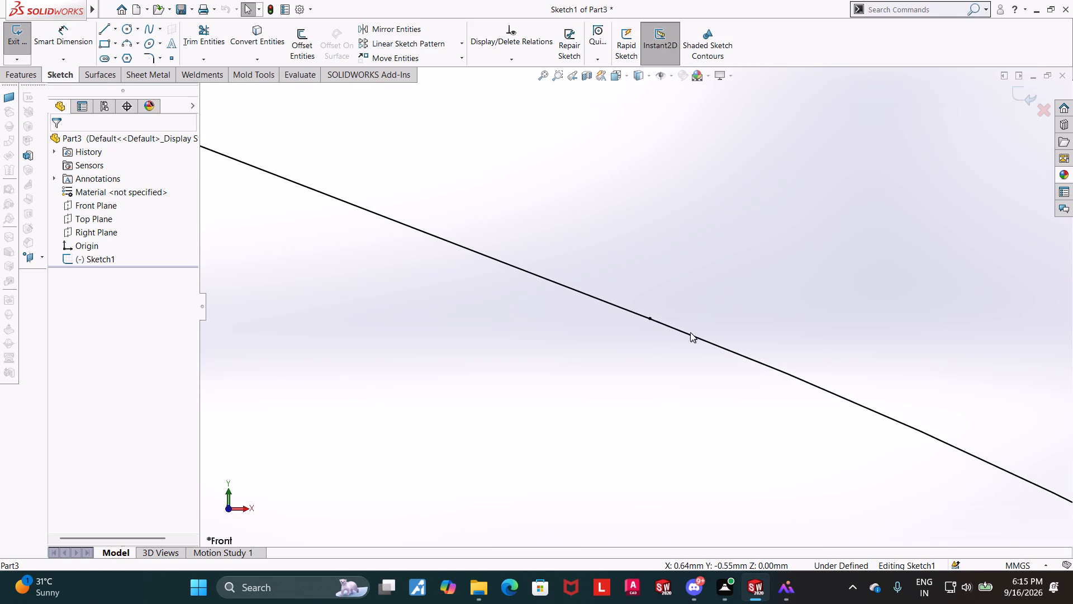
{"action": "scroll", "coordinate": [663, 326], "scroll_direction": "up", "scroll_amount": 20}
{"action": "scroll", "coordinate": [663, 326], "scroll_direction": "up", "scroll_amount": 19}
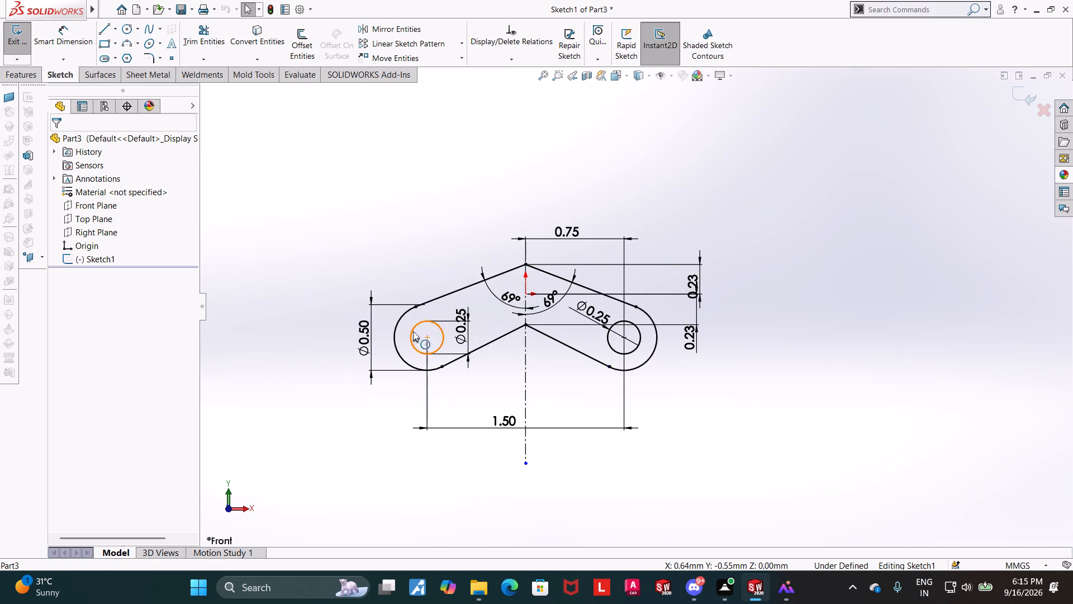
{"action": "scroll", "coordinate": [412, 291], "scroll_direction": "down", "scroll_amount": 7}
{"action": "scroll", "coordinate": [587, 369], "scroll_direction": "down", "scroll_amount": 7}
{"action": "scroll", "coordinate": [580, 265], "scroll_direction": "down", "scroll_amount": 6}
{"action": "scroll", "coordinate": [567, 323], "scroll_direction": "down", "scroll_amount": 6}
{"action": "scroll", "coordinate": [649, 338], "scroll_direction": "up", "scroll_amount": 16}
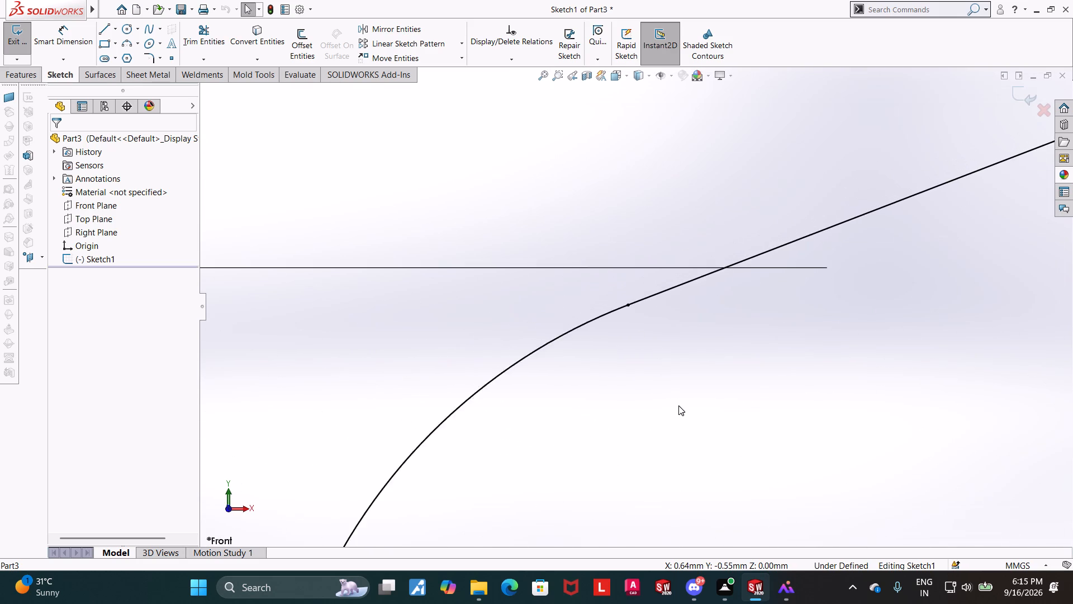
{"action": "scroll", "coordinate": [678, 405], "scroll_direction": "up", "scroll_amount": 19}
{"action": "scroll", "coordinate": [672, 399], "scroll_direction": "down", "scroll_amount": 9}
{"action": "scroll", "coordinate": [665, 305], "scroll_direction": "down", "scroll_amount": 6}
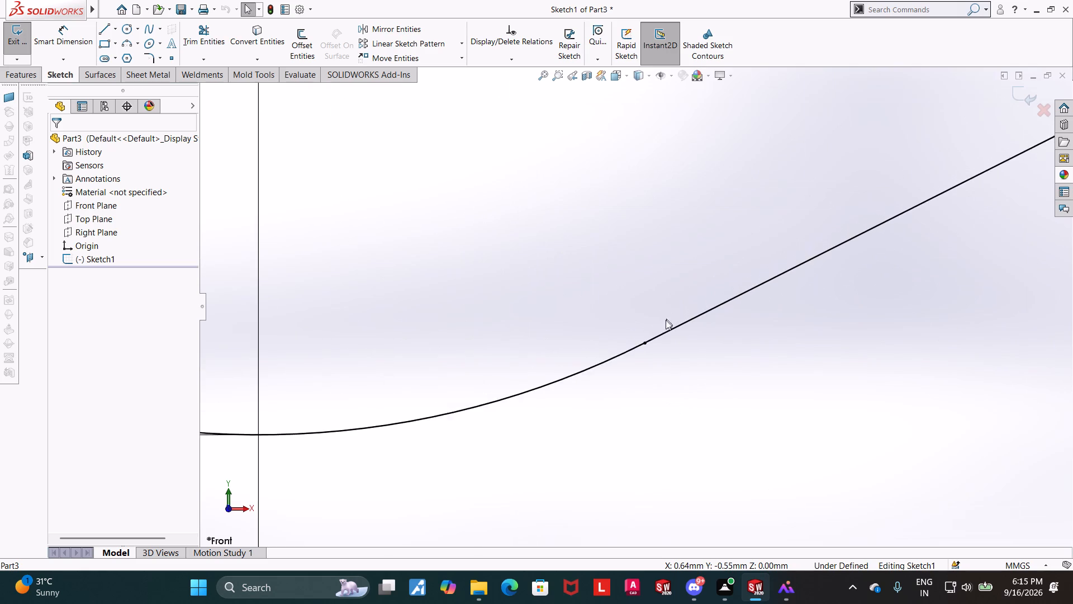
{"action": "scroll", "coordinate": [661, 339], "scroll_direction": "up", "scroll_amount": 20}
{"action": "scroll", "coordinate": [661, 339], "scroll_direction": "up", "scroll_amount": 4}
{"action": "scroll", "coordinate": [785, 315], "scroll_direction": "down", "scroll_amount": 5}
{"action": "scroll", "coordinate": [678, 277], "scroll_direction": "down", "scroll_amount": 5}
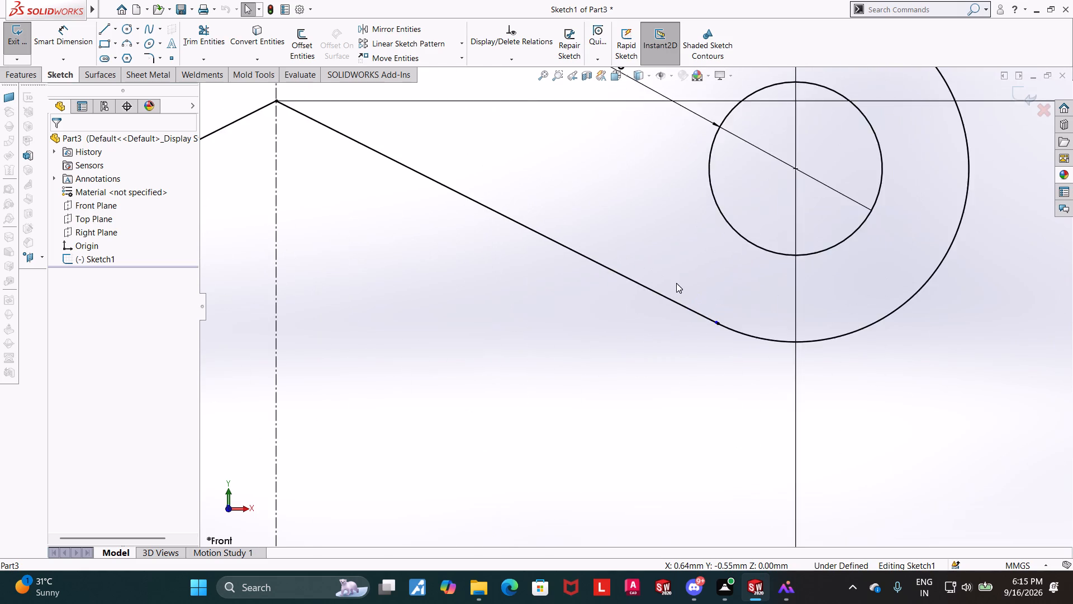
Delete the lower right line between the lower apex and the right end arc.
{"action": "key", "text": "Escape"}
{"action": "scroll", "coordinate": [677, 283], "scroll_direction": "up", "scroll_amount": 7}
{"action": "right_click", "coordinate": [624, 289]}
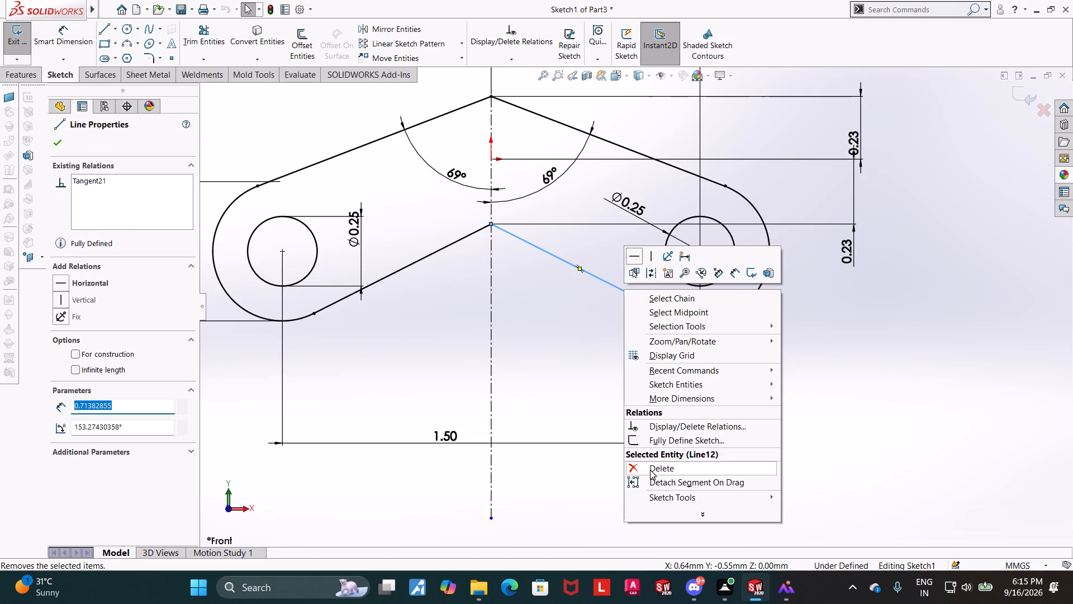
{"action": "left_click", "coordinate": [650, 470]}
{"action": "key", "text": "Escape"}
{"action": "key", "text": "Escape"}
Draw a line about 0.71 mm long from the right arc's lower endpoint to the lower apex.
{"action": "left_click", "coordinate": [105, 35]}
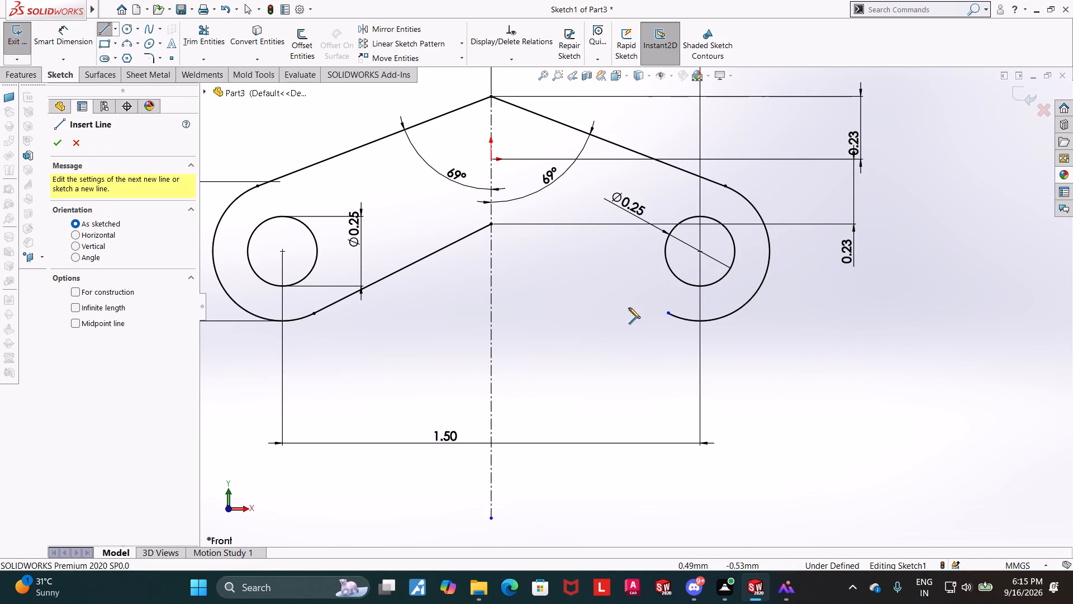
{"action": "left_click", "coordinate": [668, 312]}
{"action": "left_click", "coordinate": [492, 224]}
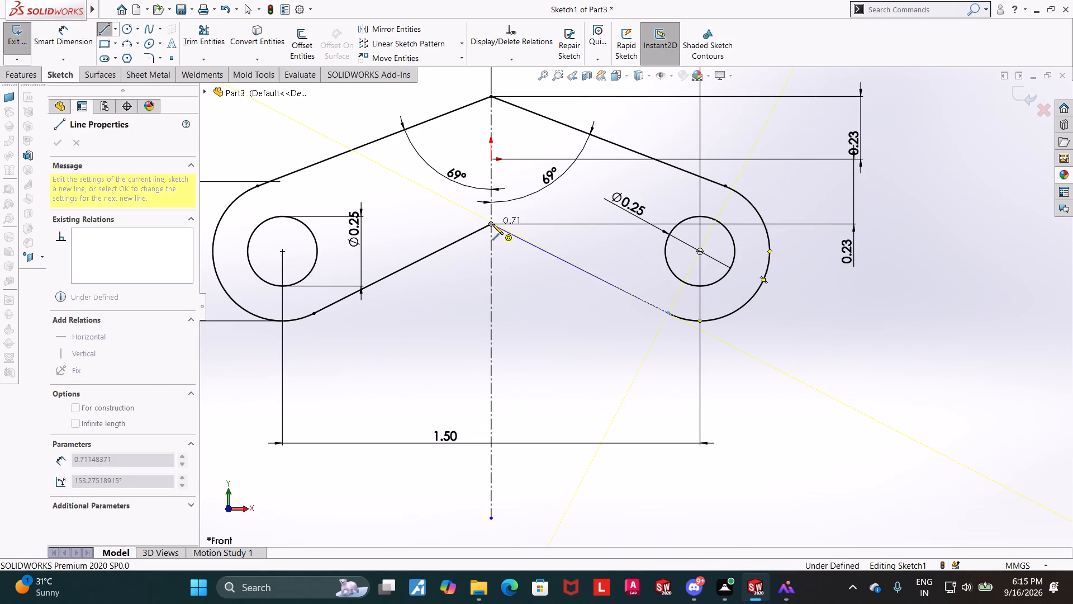
{"action": "key", "text": "Escape"}
{"action": "key", "text": "Escape"}
{"action": "key", "text": "Escape"}
{"action": "key", "text": "Escape"}
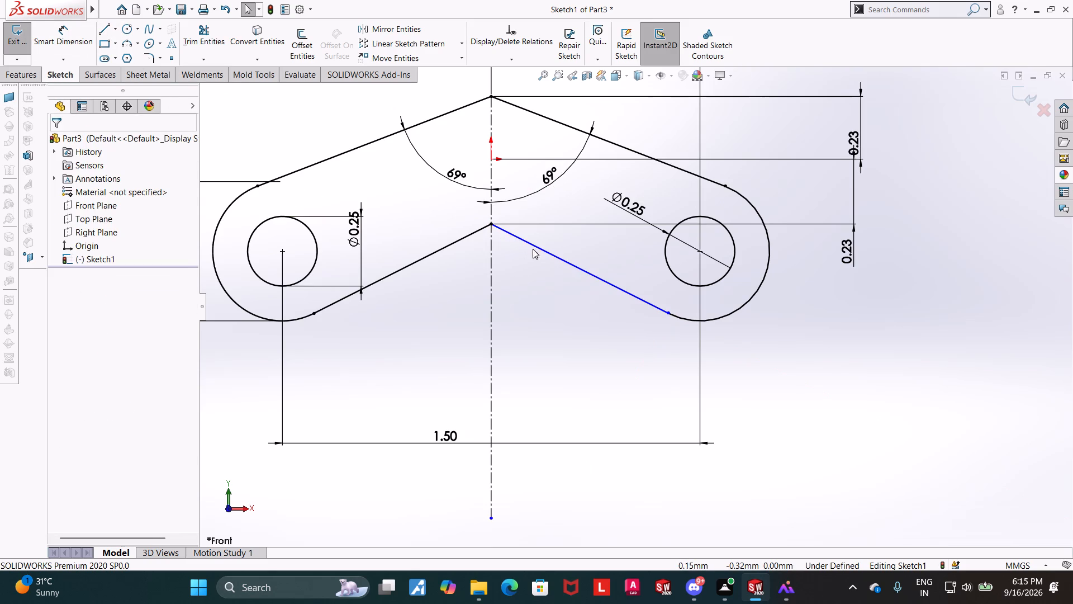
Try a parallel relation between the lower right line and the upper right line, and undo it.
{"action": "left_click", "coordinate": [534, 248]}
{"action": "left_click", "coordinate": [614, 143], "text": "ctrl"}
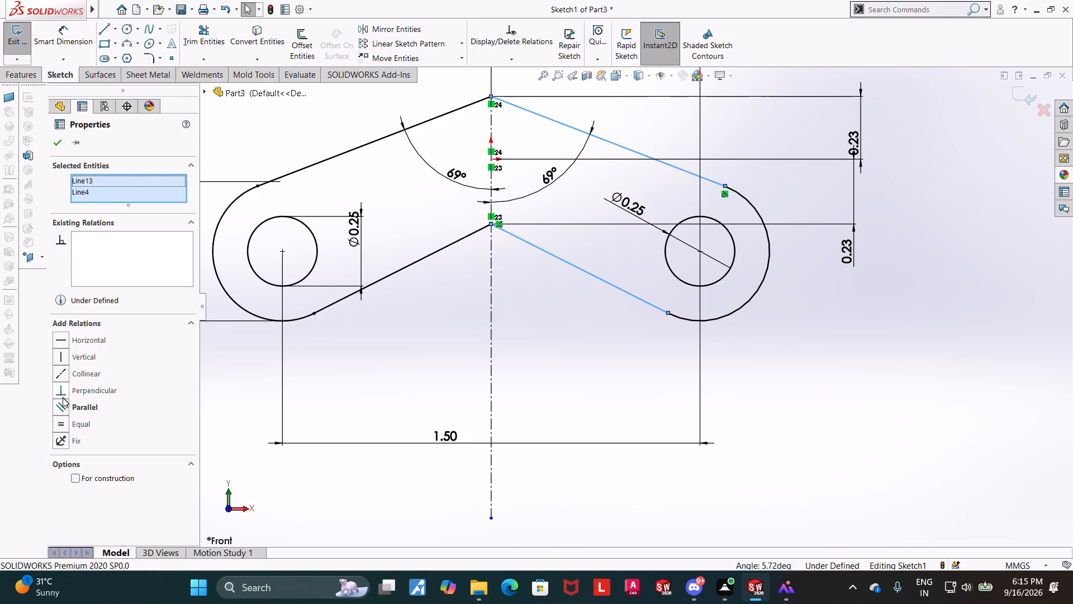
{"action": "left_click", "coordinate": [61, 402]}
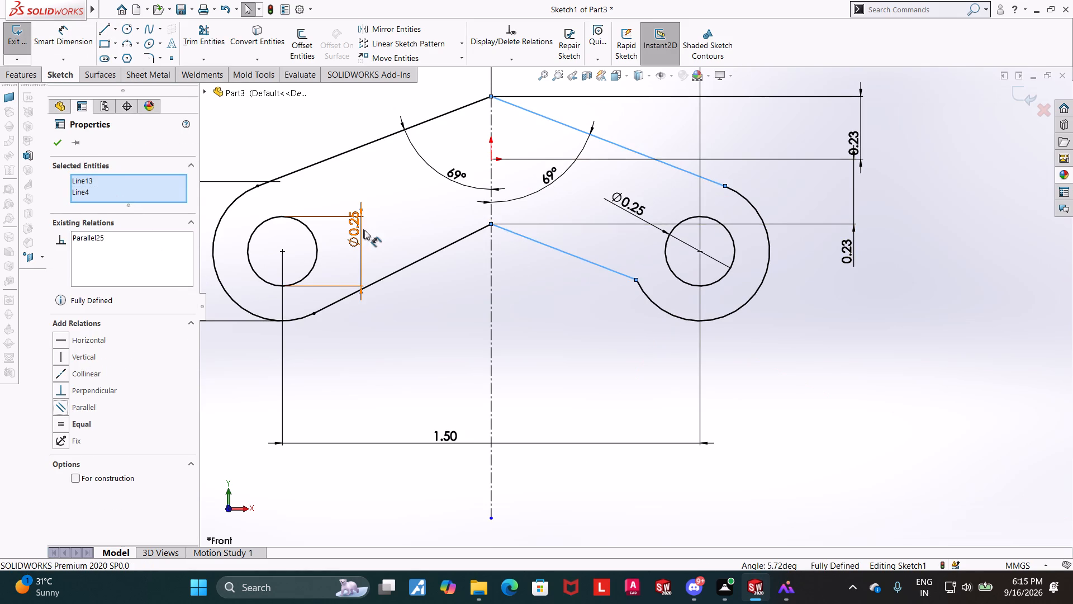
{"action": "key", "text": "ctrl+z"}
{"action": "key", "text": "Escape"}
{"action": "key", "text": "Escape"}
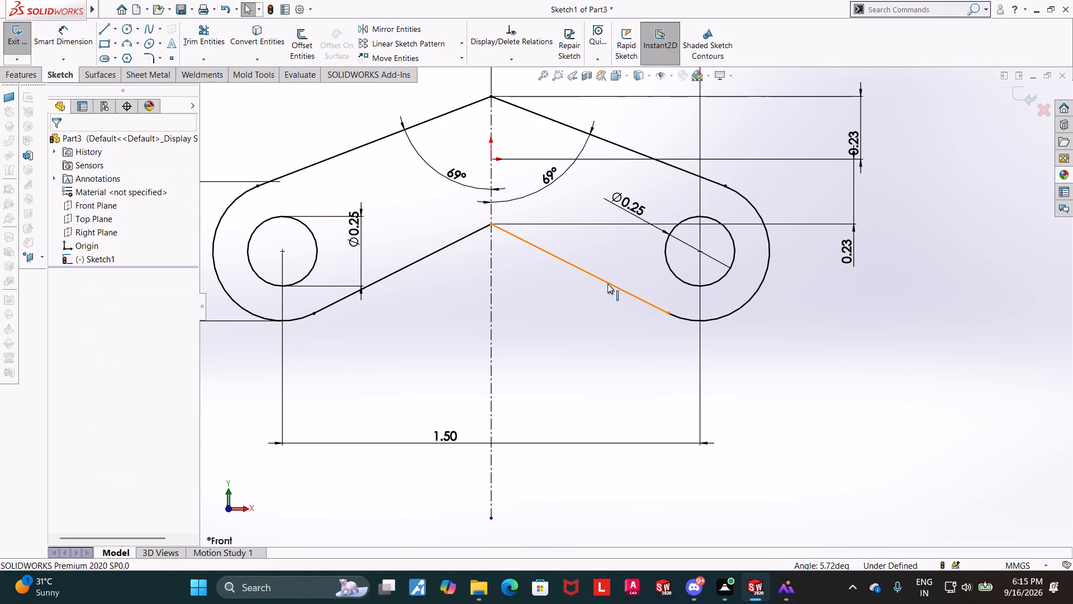
Delete the lower right line between the lower apex and the right end arc.
{"action": "right_click", "coordinate": [608, 284]}
{"action": "left_click", "coordinate": [639, 457]}
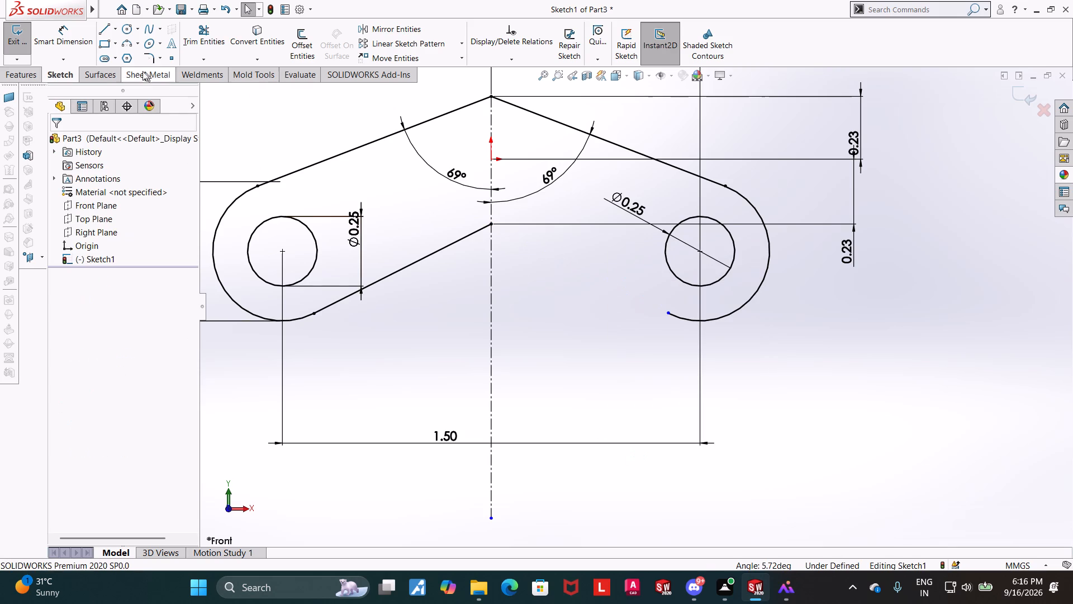
Draw a line about 0.75 mm long from the lower apex to a point on the right arc near its lower end.
{"action": "left_click", "coordinate": [110, 32]}
{"action": "left_click", "coordinate": [490, 223]}
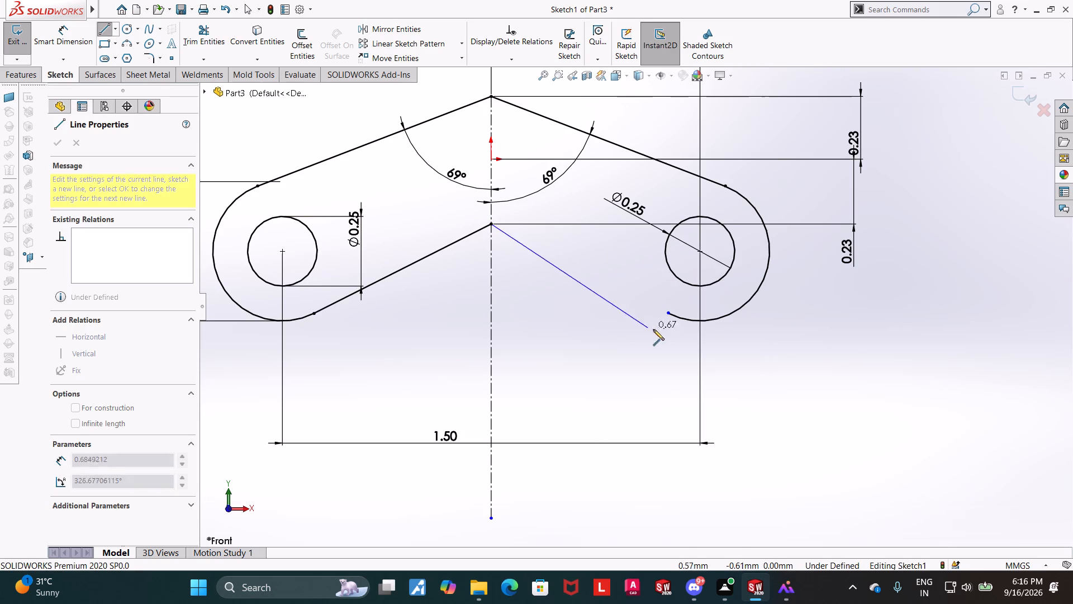
{"action": "left_click", "coordinate": [677, 318]}
{"action": "key", "text": "Escape"}
{"action": "key", "text": "Escape"}
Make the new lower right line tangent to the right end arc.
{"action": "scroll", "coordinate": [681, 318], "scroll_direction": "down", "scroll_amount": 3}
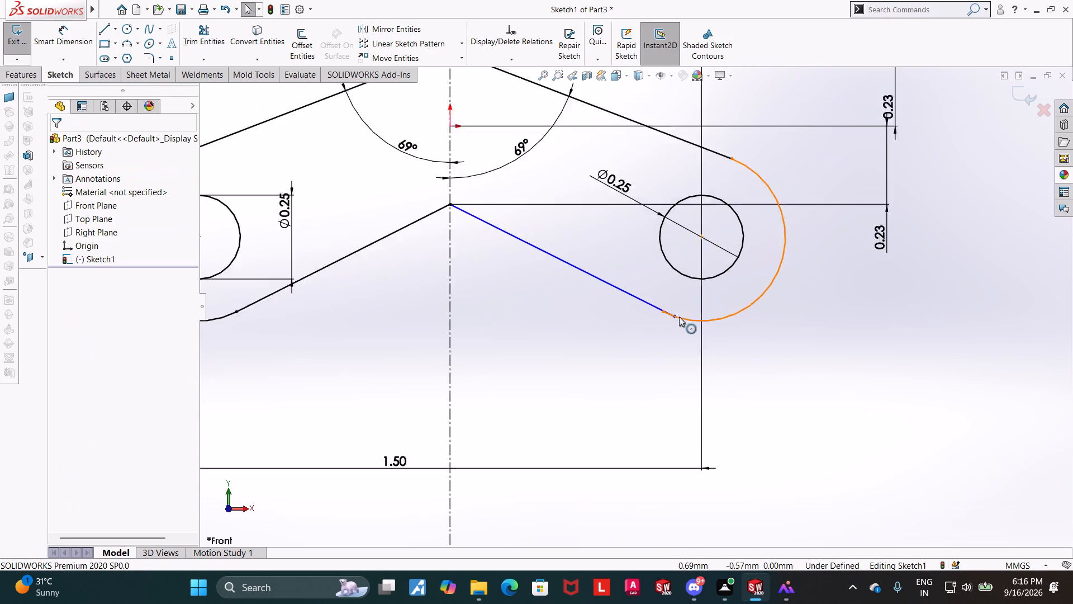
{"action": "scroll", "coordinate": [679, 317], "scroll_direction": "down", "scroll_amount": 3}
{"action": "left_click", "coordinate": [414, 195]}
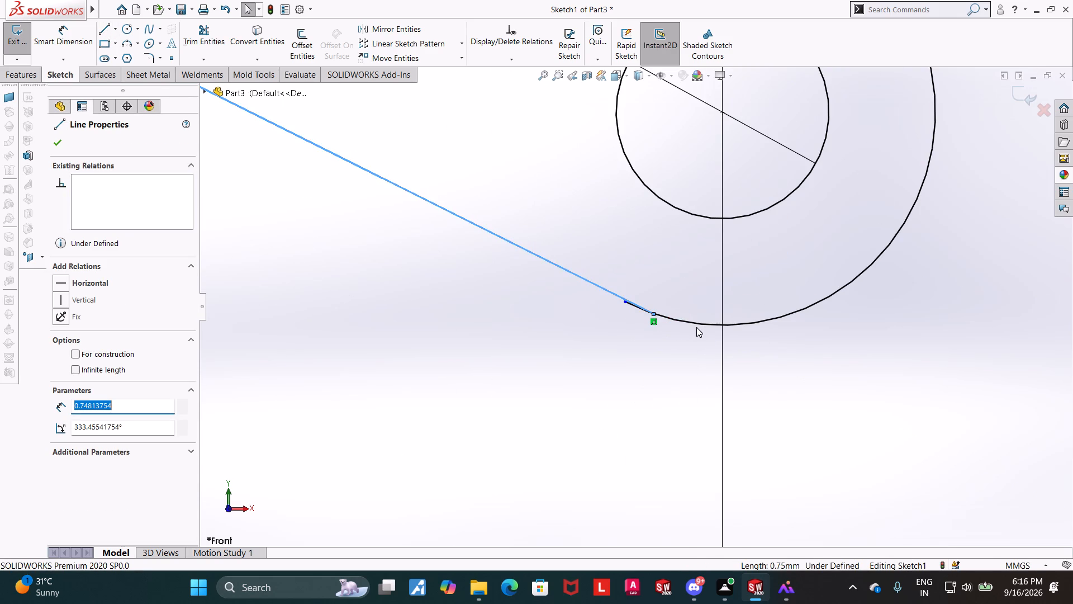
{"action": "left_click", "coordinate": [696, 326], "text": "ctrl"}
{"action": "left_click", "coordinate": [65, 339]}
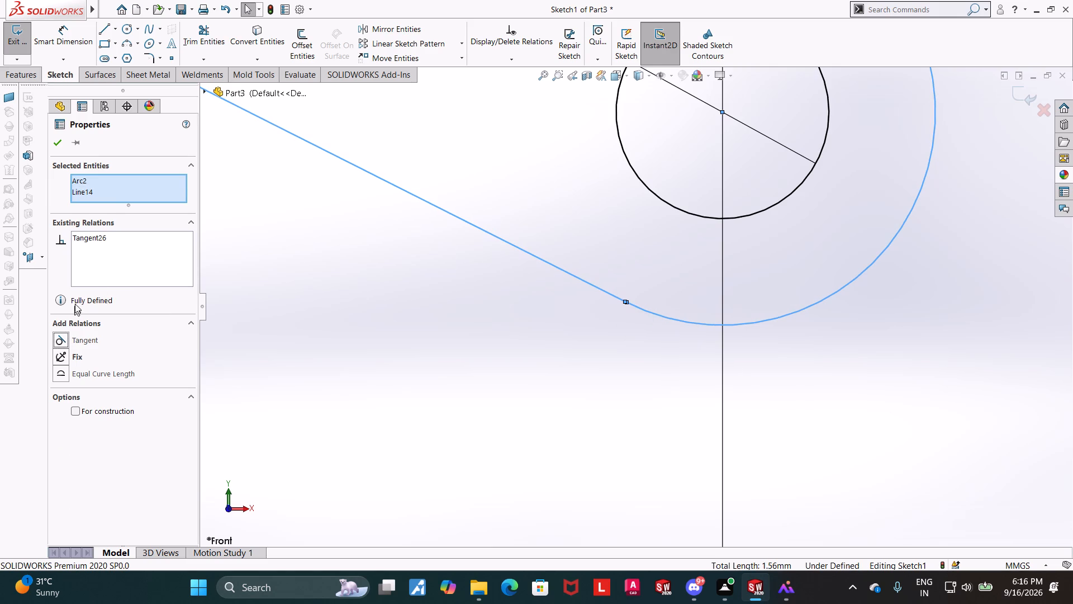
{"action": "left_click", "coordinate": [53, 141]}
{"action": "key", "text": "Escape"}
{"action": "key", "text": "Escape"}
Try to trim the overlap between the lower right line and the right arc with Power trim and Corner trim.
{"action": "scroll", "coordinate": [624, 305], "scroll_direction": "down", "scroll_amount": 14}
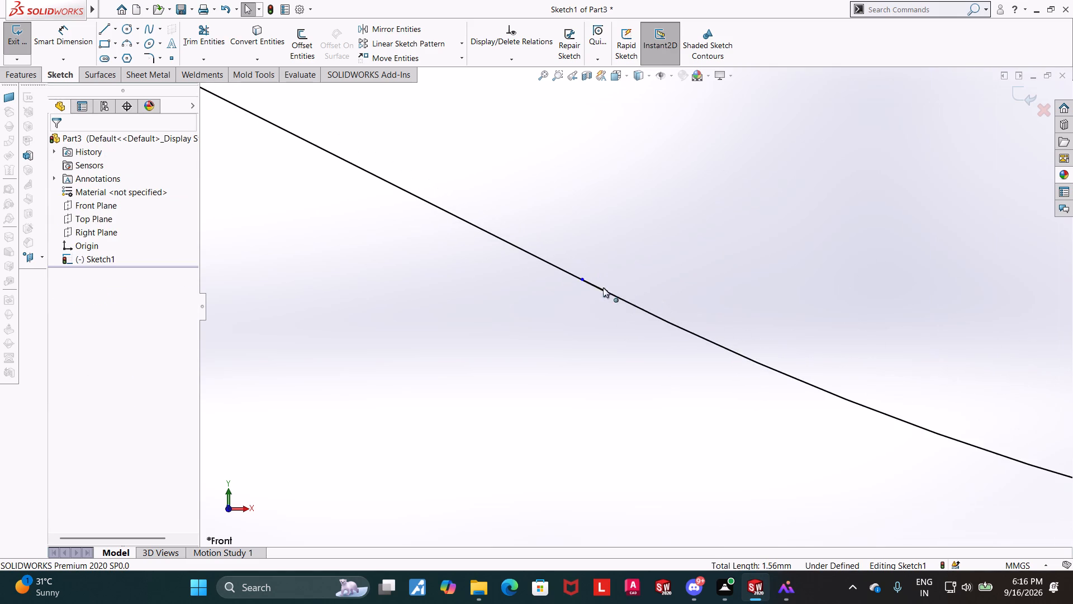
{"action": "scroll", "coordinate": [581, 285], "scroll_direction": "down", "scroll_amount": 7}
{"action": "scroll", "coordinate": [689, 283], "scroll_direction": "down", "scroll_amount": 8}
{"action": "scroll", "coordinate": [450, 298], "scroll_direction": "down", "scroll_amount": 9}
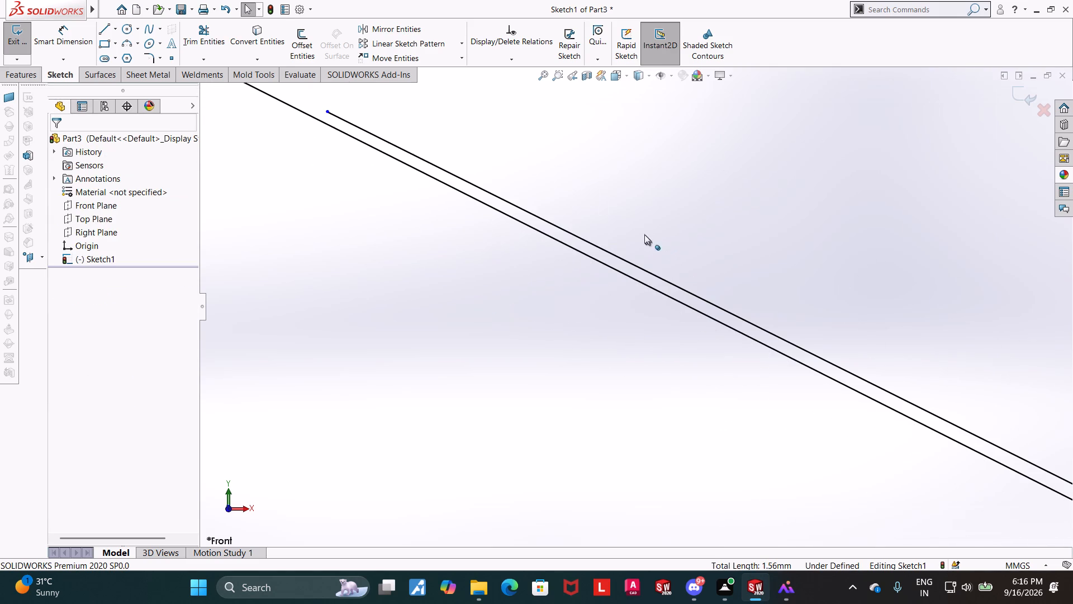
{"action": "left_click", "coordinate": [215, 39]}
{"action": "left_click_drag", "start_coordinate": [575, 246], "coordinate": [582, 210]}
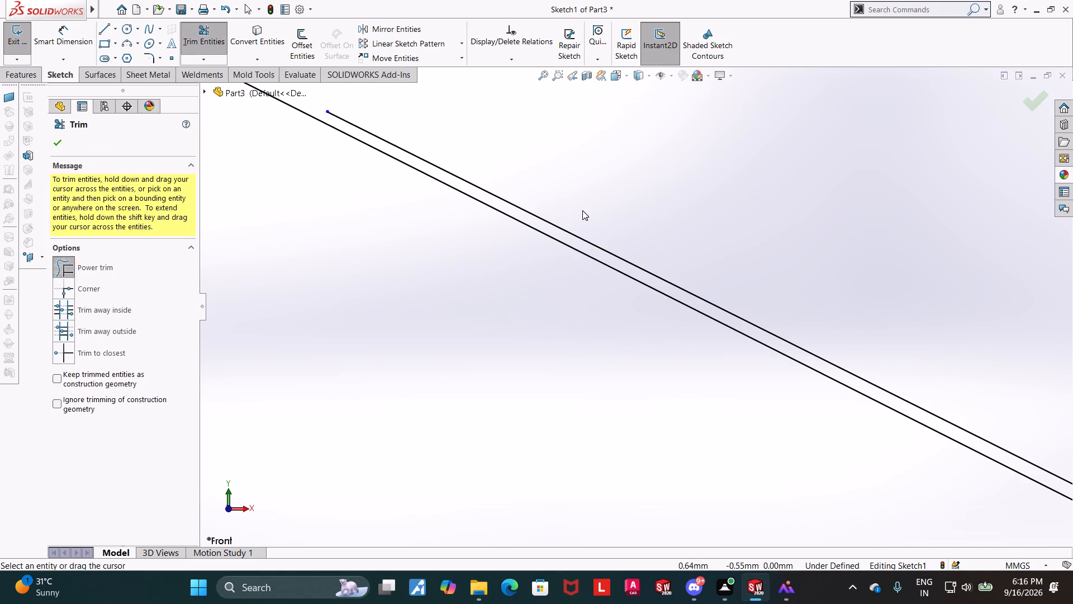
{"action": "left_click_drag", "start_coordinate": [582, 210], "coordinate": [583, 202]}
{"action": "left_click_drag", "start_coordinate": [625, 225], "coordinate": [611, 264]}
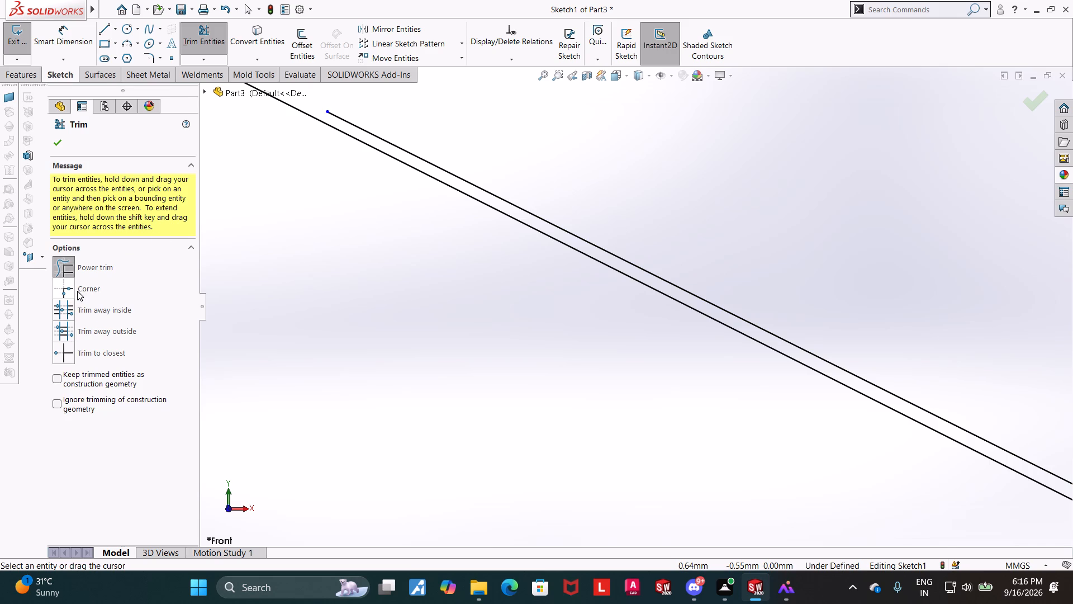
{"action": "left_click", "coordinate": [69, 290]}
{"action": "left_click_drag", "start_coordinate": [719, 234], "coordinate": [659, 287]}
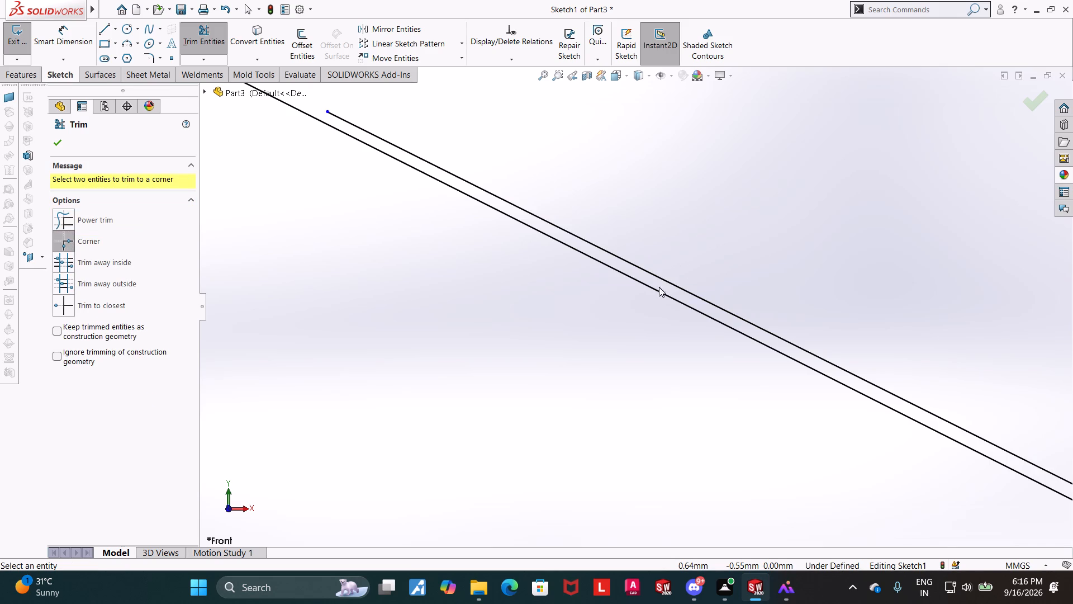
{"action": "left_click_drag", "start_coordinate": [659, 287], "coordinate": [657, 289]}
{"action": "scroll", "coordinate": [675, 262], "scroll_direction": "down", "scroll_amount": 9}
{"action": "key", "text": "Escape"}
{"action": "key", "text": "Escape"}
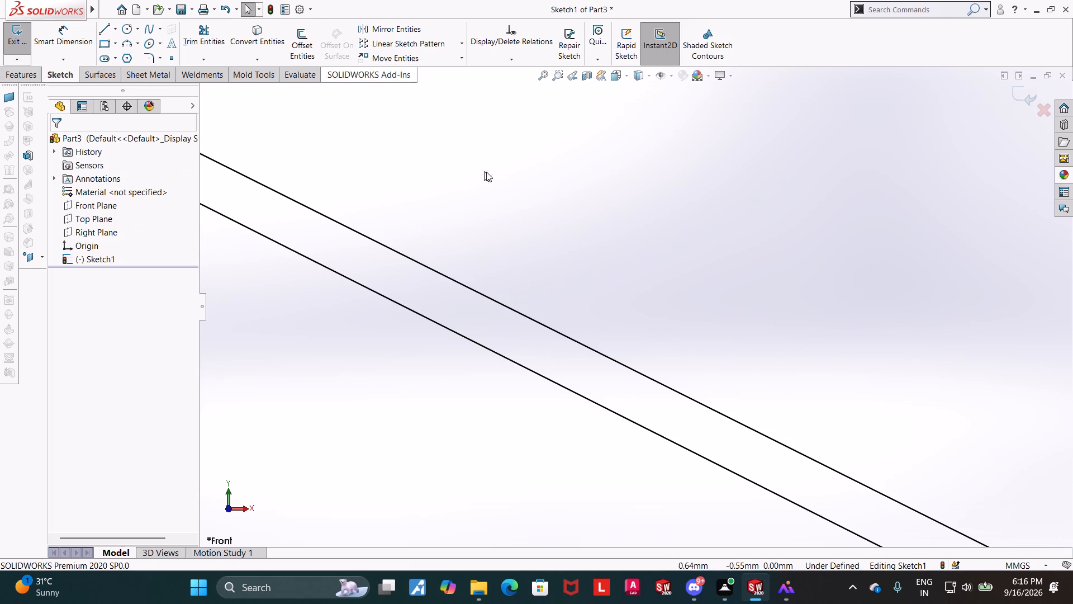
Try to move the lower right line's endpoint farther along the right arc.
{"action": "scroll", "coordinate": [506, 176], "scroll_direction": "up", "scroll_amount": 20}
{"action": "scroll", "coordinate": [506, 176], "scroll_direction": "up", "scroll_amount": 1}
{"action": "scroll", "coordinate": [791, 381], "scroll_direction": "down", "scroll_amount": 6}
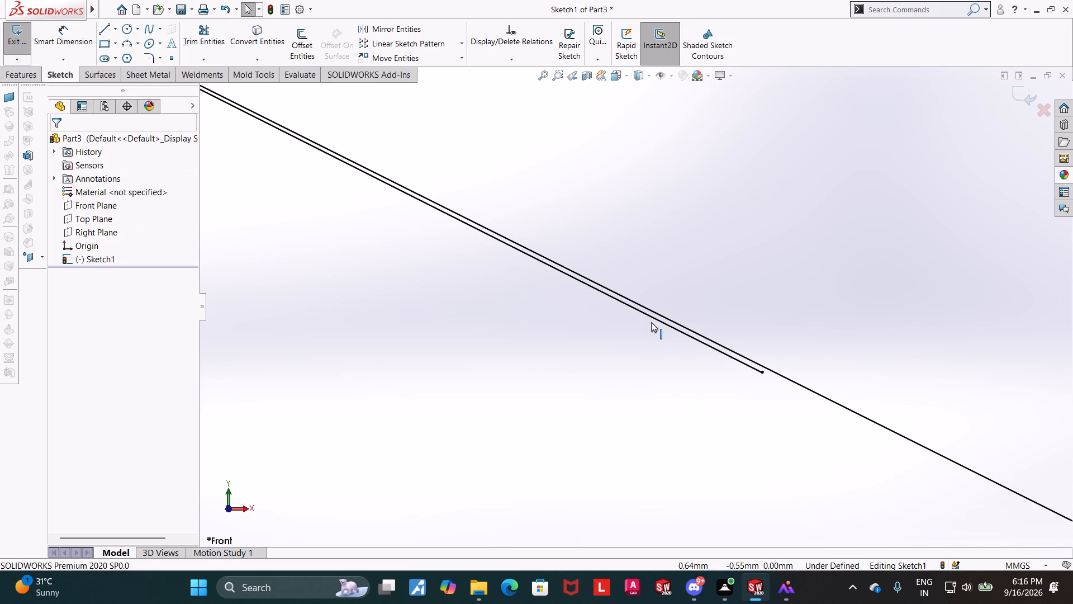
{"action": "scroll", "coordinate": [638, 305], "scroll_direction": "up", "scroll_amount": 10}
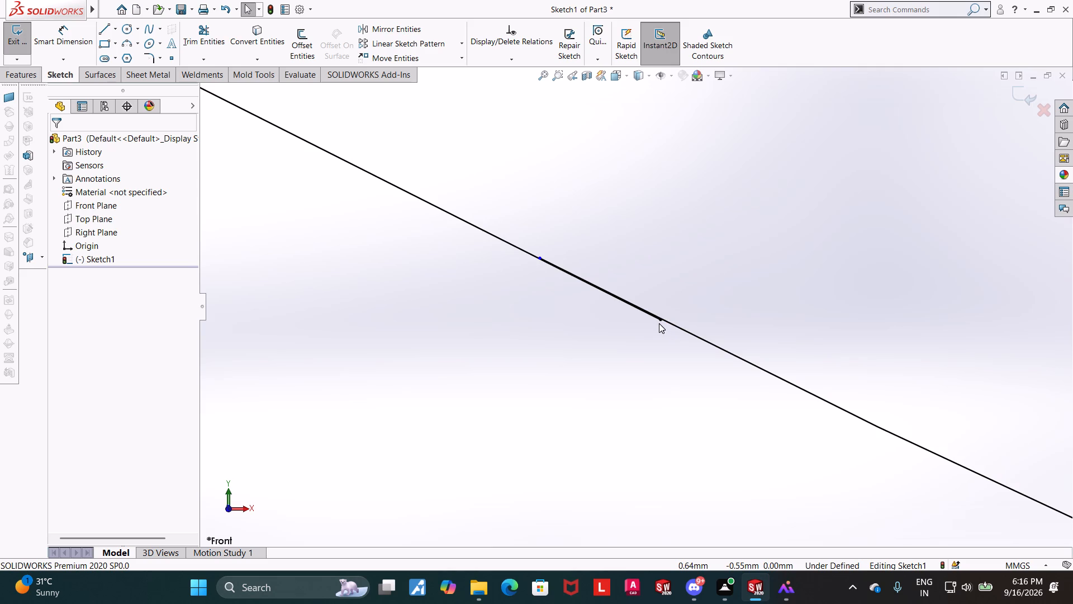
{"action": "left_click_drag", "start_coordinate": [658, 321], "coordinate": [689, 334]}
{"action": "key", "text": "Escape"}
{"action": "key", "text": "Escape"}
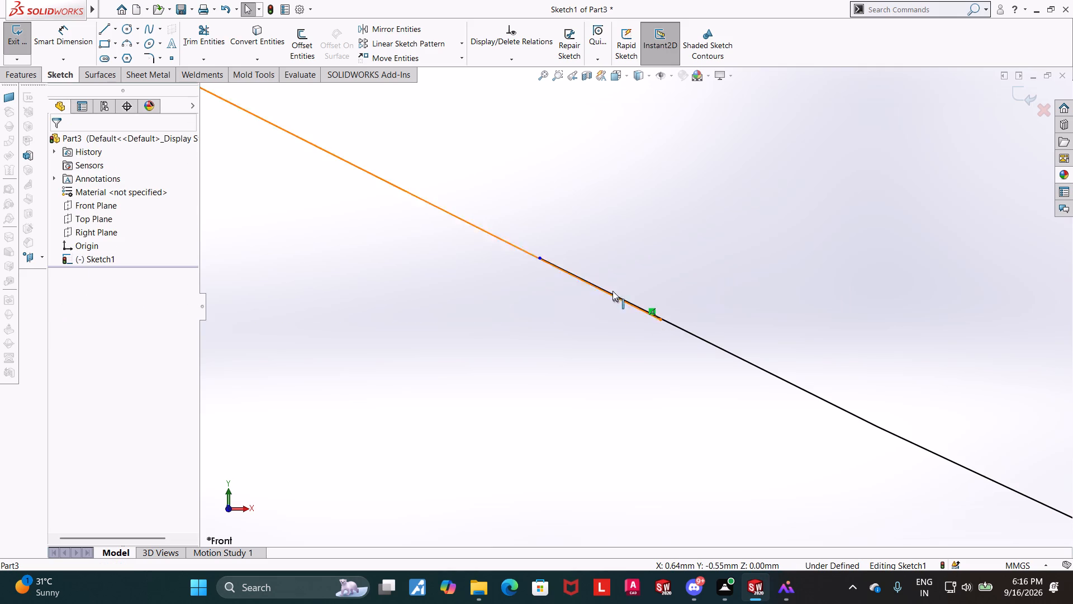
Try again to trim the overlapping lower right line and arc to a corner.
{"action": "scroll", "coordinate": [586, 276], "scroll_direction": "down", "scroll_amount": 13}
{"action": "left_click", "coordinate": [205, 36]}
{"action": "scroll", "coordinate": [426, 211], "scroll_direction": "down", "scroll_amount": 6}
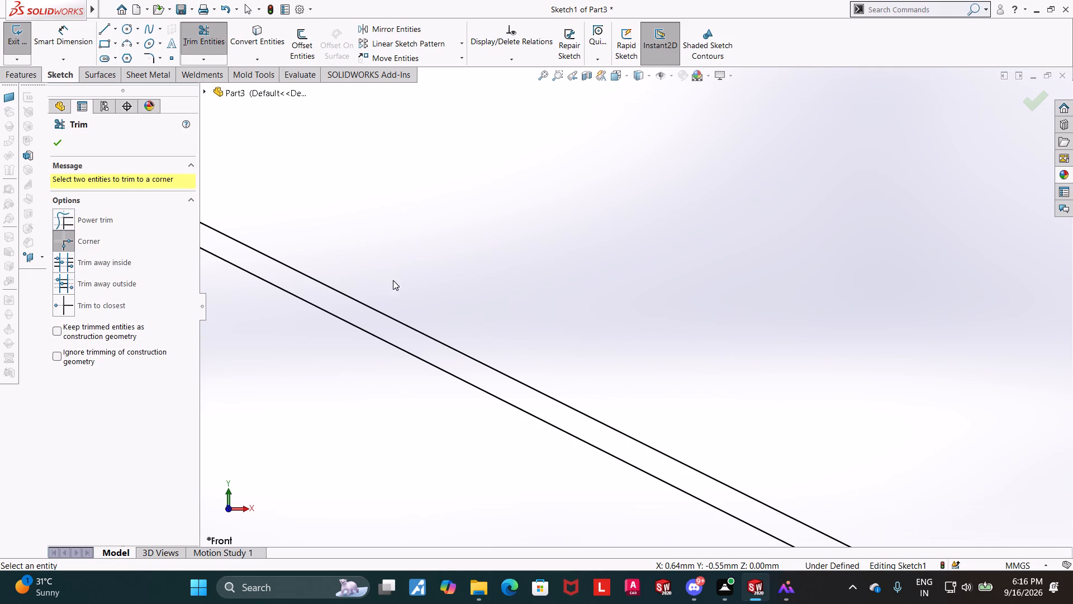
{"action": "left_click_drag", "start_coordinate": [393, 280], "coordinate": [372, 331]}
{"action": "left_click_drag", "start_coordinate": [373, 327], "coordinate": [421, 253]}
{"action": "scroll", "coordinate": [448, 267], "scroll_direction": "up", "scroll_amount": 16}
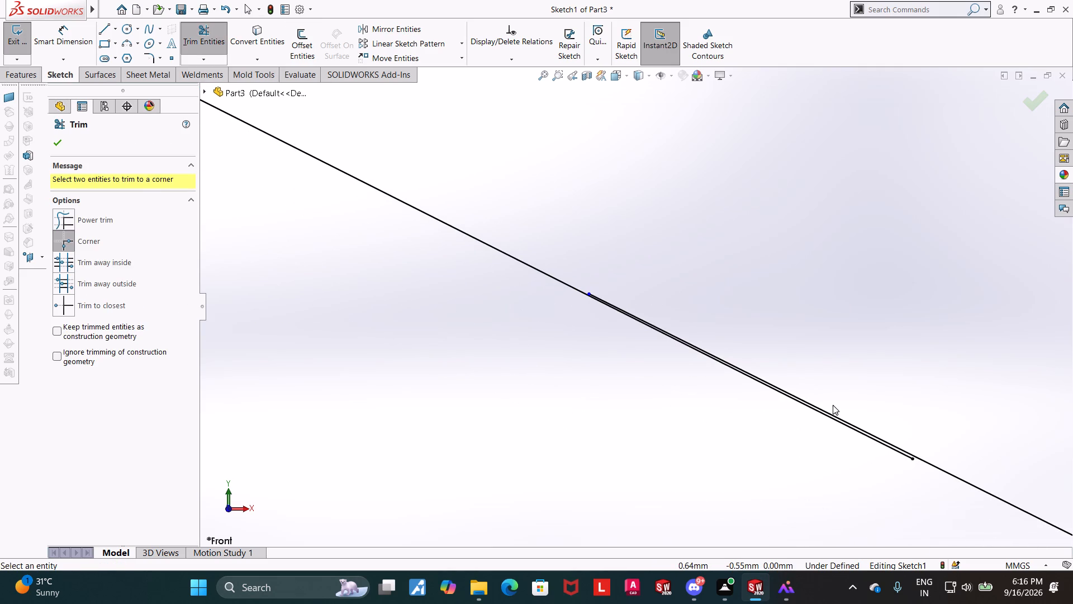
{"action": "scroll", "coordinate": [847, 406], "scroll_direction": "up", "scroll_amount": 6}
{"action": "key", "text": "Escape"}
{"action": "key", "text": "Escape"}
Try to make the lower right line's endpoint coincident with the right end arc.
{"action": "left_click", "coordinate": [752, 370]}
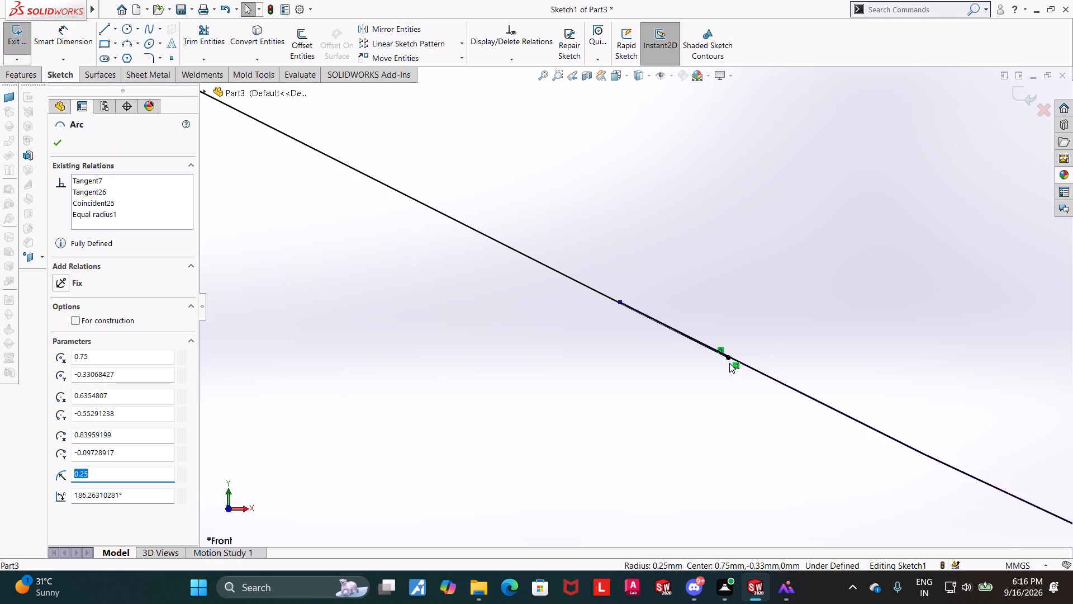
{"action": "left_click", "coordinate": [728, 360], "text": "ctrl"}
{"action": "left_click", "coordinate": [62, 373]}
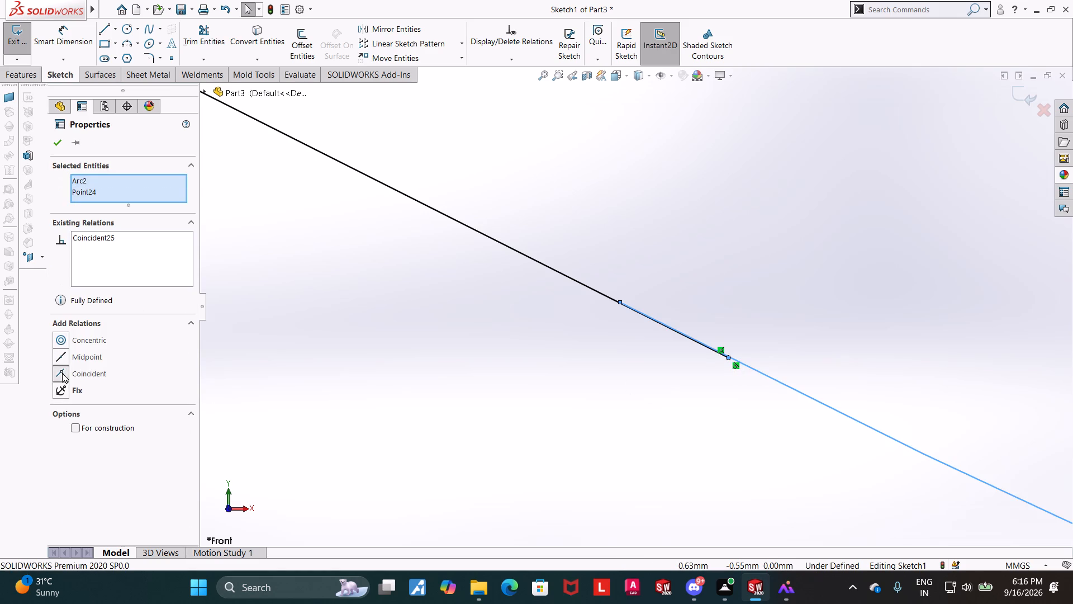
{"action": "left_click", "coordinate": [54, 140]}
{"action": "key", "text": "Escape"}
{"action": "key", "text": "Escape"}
Examine the line-to-arc junctions at the right end of the outline for overlaps.
{"action": "scroll", "coordinate": [684, 321], "scroll_direction": "down", "scroll_amount": 3}
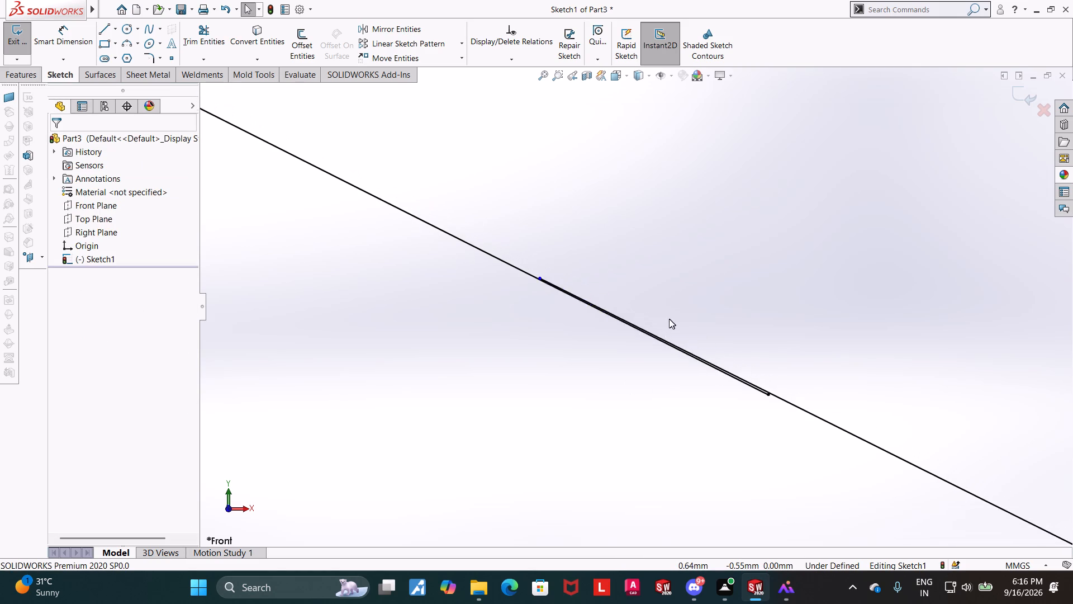
{"action": "scroll", "coordinate": [669, 319], "scroll_direction": "down", "scroll_amount": 5}
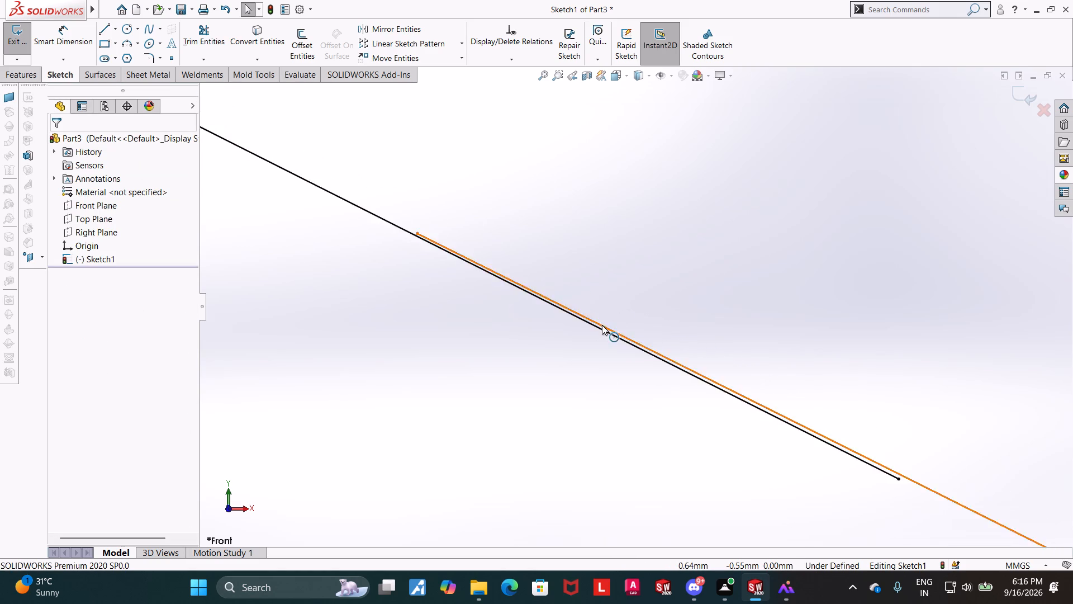
{"action": "scroll", "coordinate": [602, 324], "scroll_direction": "down", "scroll_amount": 1}
{"action": "scroll", "coordinate": [602, 324], "scroll_direction": "up", "scroll_amount": 20}
{"action": "scroll", "coordinate": [602, 324], "scroll_direction": "up", "scroll_amount": 20}
{"action": "scroll", "coordinate": [602, 324], "scroll_direction": "up", "scroll_amount": 20}
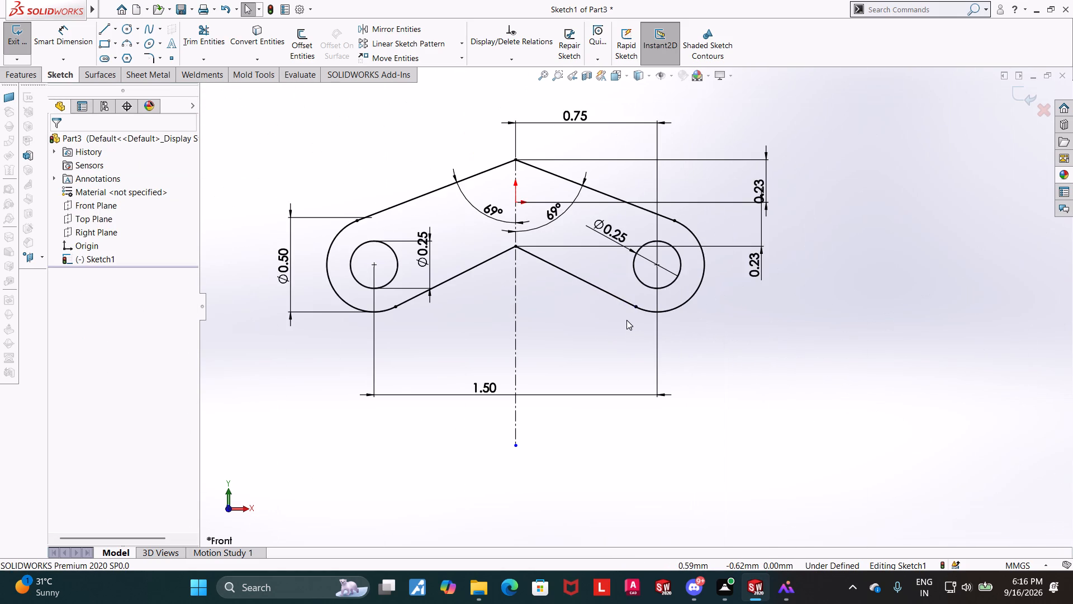
{"action": "scroll", "coordinate": [666, 221], "scroll_direction": "down", "scroll_amount": 19}
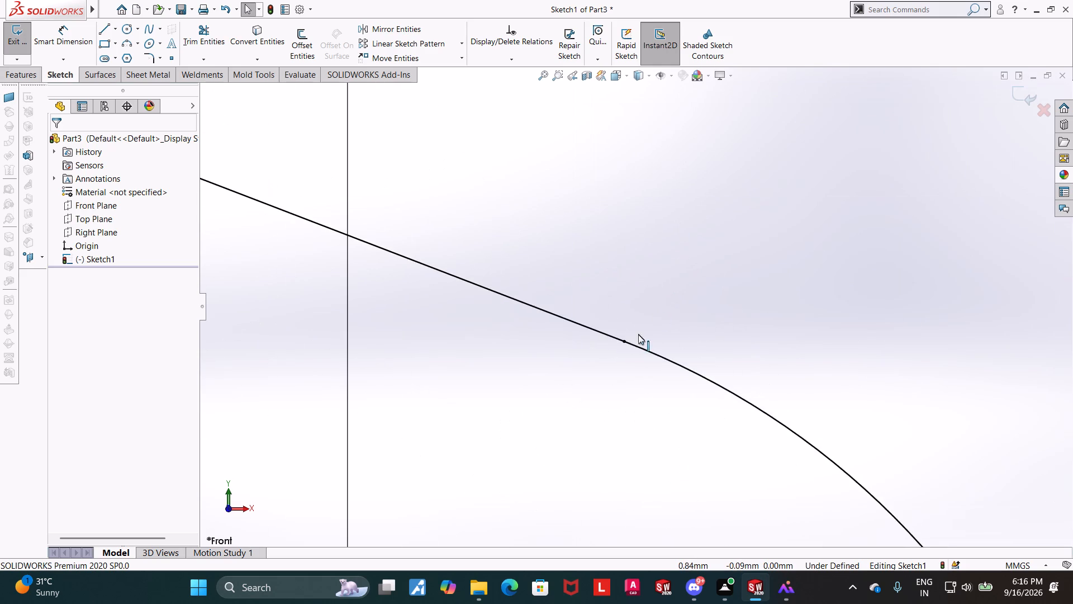
{"action": "scroll", "coordinate": [638, 334], "scroll_direction": "down", "scroll_amount": 3}
{"action": "scroll", "coordinate": [634, 339], "scroll_direction": "up", "scroll_amount": 20}
{"action": "scroll", "coordinate": [634, 339], "scroll_direction": "up", "scroll_amount": 12}
{"action": "scroll", "coordinate": [594, 380], "scroll_direction": "down", "scroll_amount": 6}
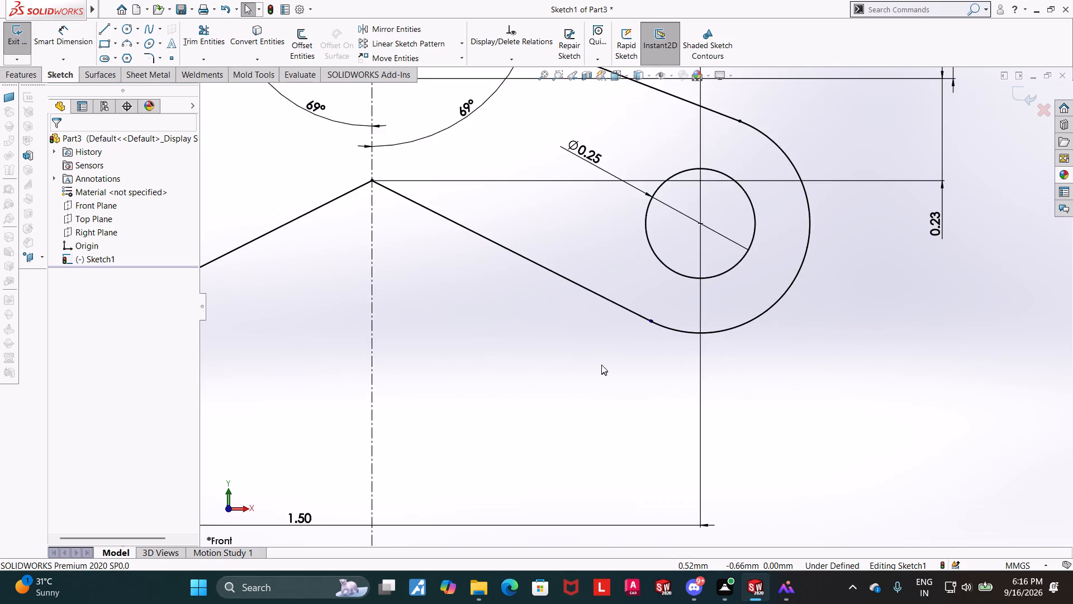
Delete the right end arc that overlaps the lower right line.
{"action": "scroll", "coordinate": [642, 314], "scroll_direction": "down", "scroll_amount": 18}
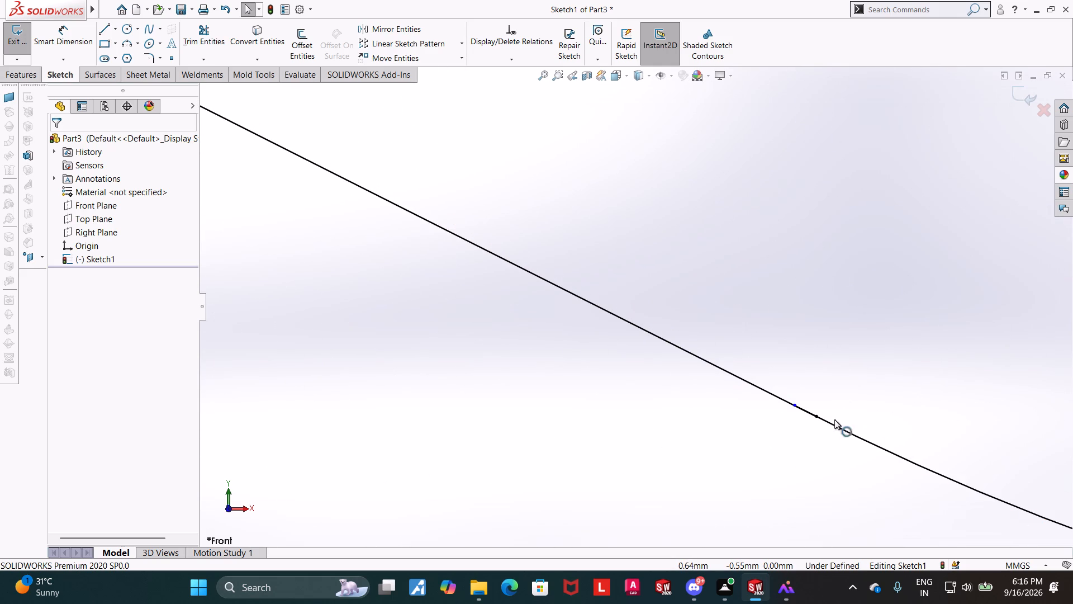
{"action": "scroll", "coordinate": [828, 421], "scroll_direction": "down", "scroll_amount": 8}
{"action": "scroll", "coordinate": [580, 268], "scroll_direction": "down", "scroll_amount": 10}
{"action": "scroll", "coordinate": [442, 291], "scroll_direction": "down", "scroll_amount": 3}
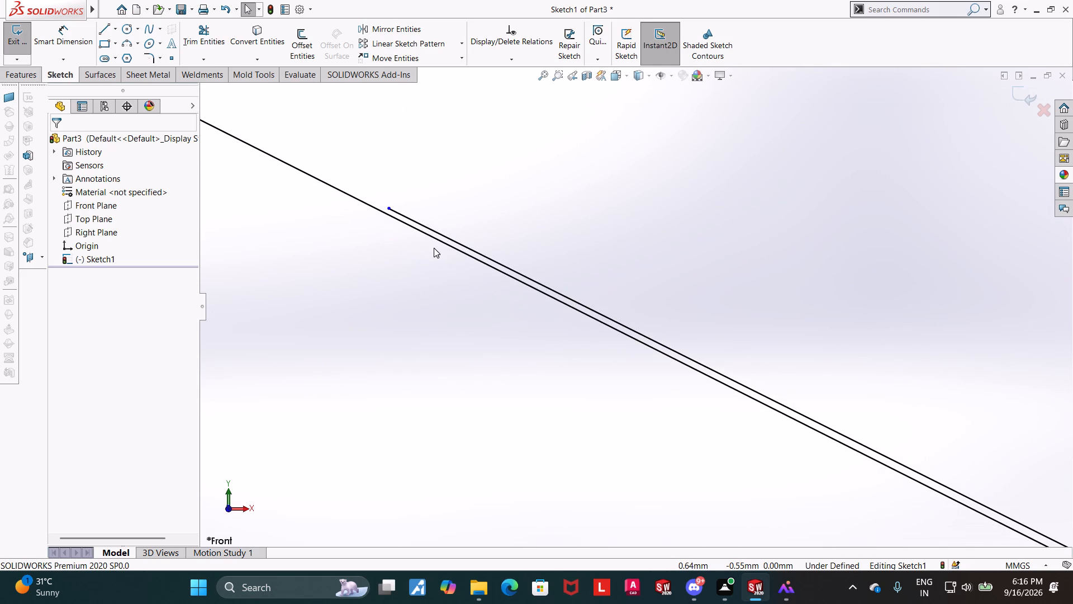
{"action": "right_click", "coordinate": [444, 236]}
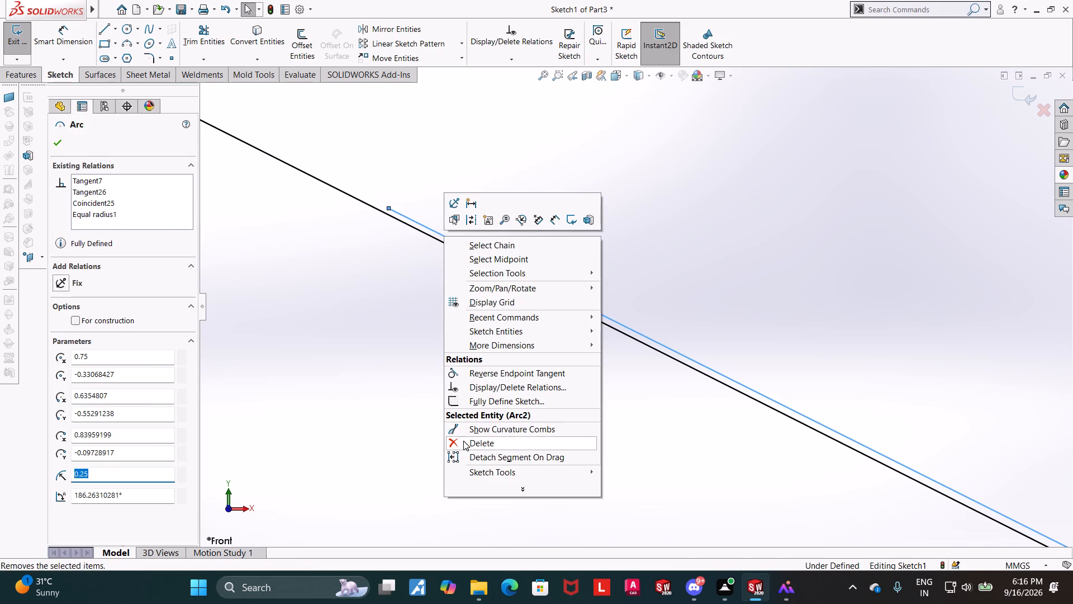
{"action": "left_click", "coordinate": [463, 441]}
{"action": "scroll", "coordinate": [493, 417], "scroll_direction": "up", "scroll_amount": 20}
{"action": "scroll", "coordinate": [493, 417], "scroll_direction": "up", "scroll_amount": 20}
{"action": "scroll", "coordinate": [493, 417], "scroll_direction": "up", "scroll_amount": 8}
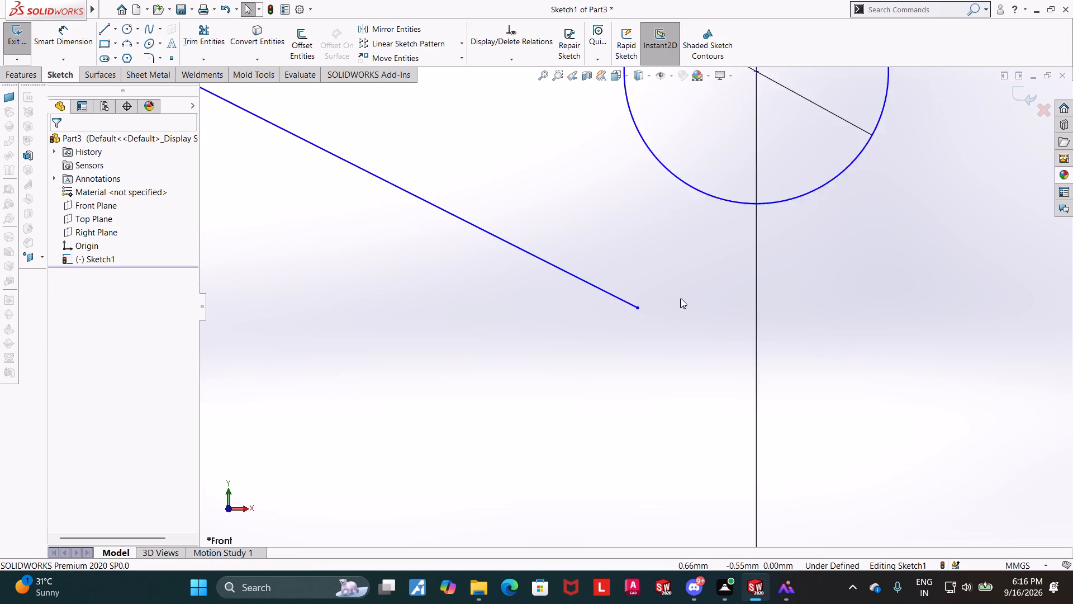
{"action": "scroll", "coordinate": [681, 298], "scroll_direction": "up", "scroll_amount": 12}
{"action": "key", "text": "Escape"}
{"action": "key", "text": "Escape"}
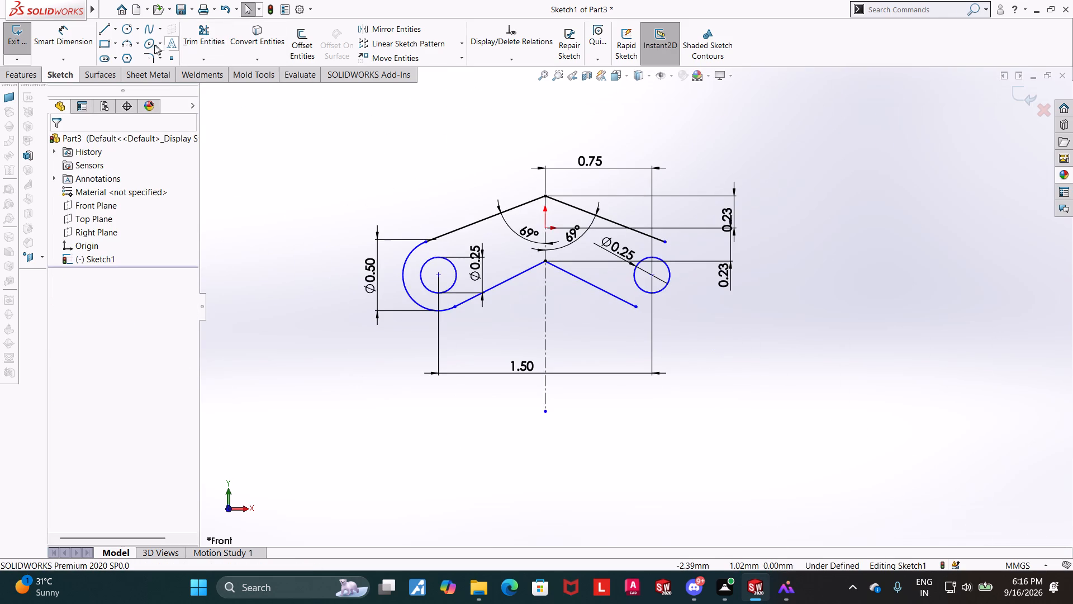
Draw a circle of radius 0.25 mm centred on the right hole, passing through the lower right line's endpoint.
{"action": "left_click", "coordinate": [126, 30]}
{"action": "left_click", "coordinate": [652, 275]}
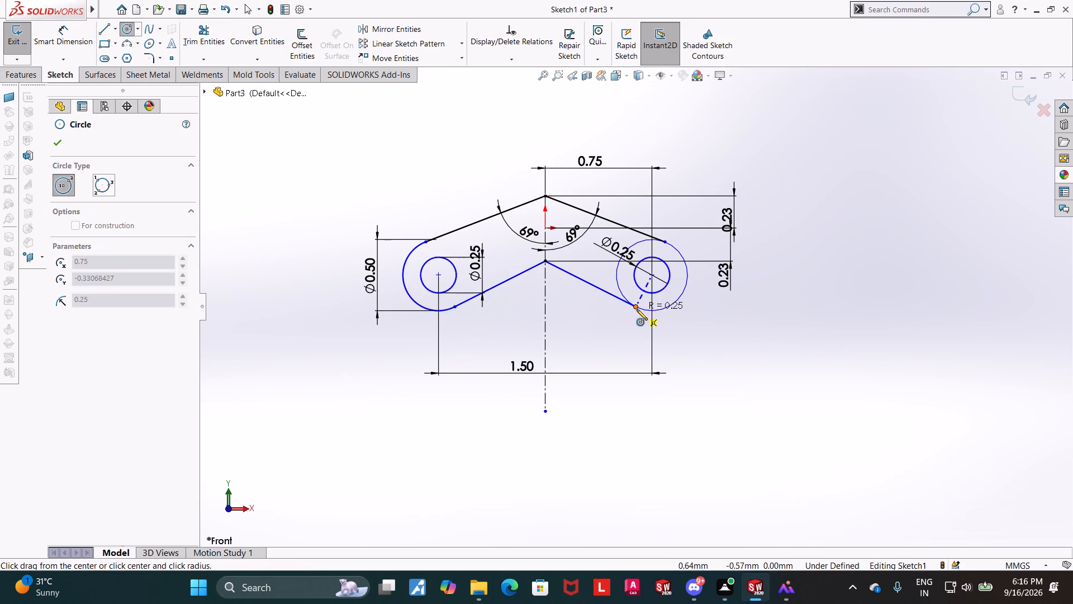
{"action": "left_click", "coordinate": [635, 307]}
{"action": "key", "text": "Escape"}
{"action": "key", "text": "Escape"}
{"action": "key", "text": "Escape"}
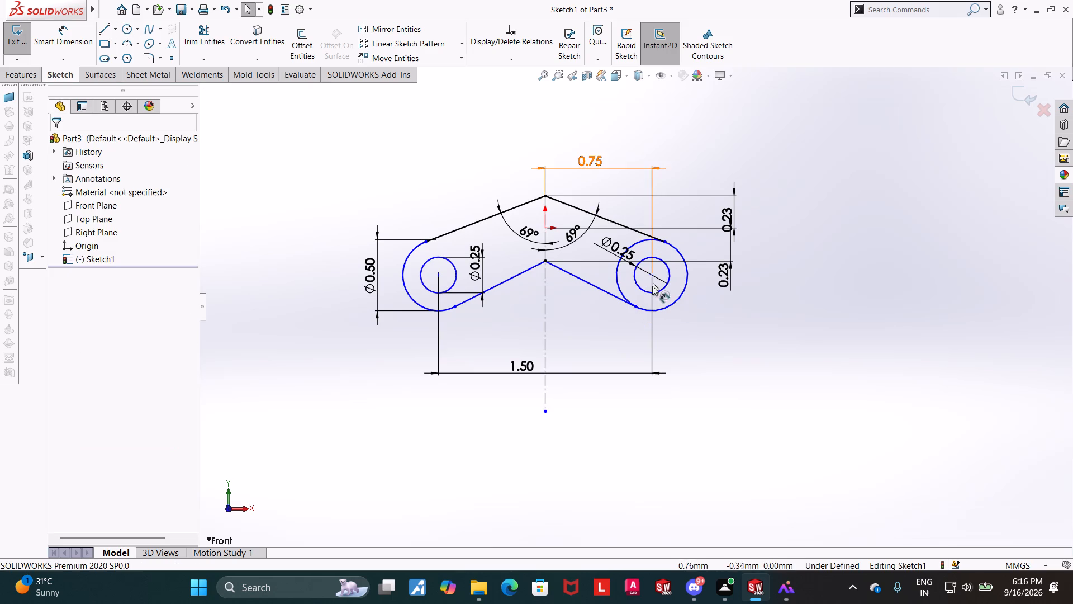
Make the lower right line tangent to the new outer circle around the right hole.
{"action": "left_click", "coordinate": [621, 299]}
{"action": "left_click", "coordinate": [648, 312], "text": "ctrl"}
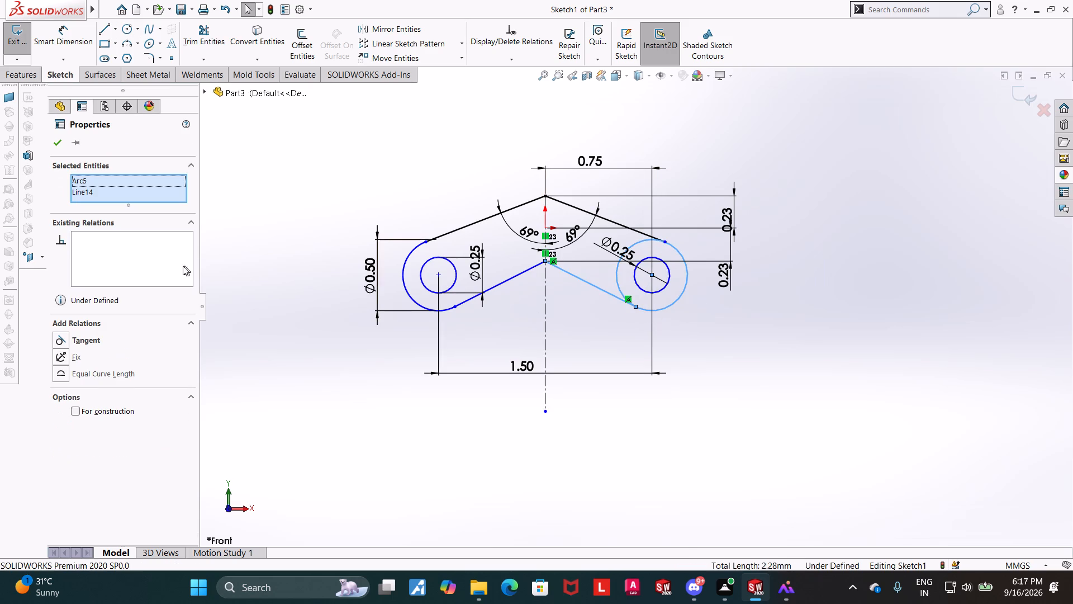
{"action": "left_click", "coordinate": [57, 337]}
{"action": "left_click", "coordinate": [56, 145]}
{"action": "key", "text": "Escape"}
{"action": "key", "text": "Escape"}
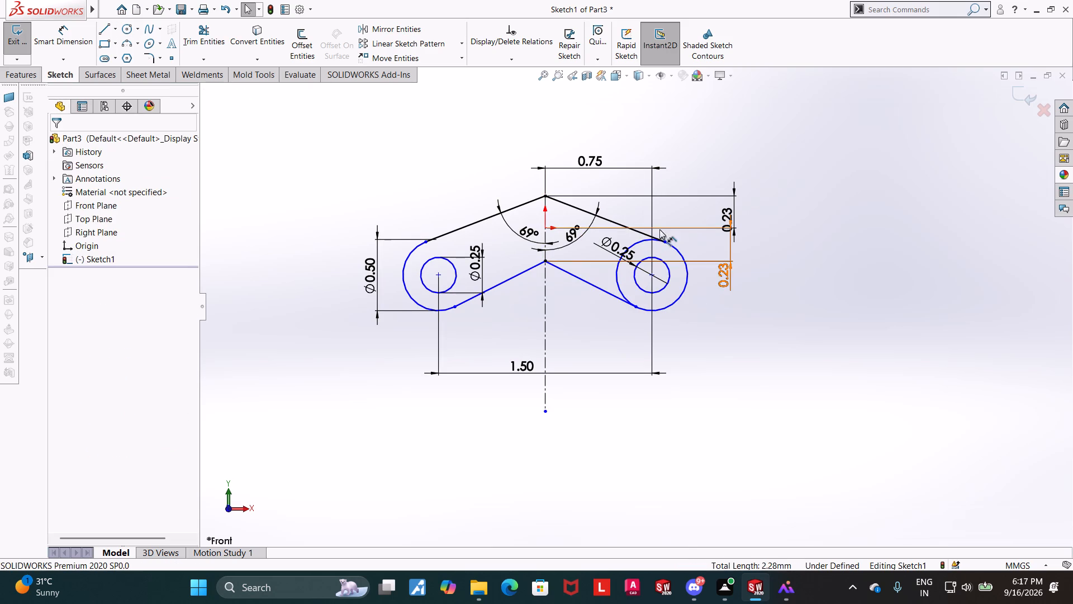
Make the upper right line tangent to the outer circle around the right hole.
{"action": "left_click", "coordinate": [639, 233]}
{"action": "left_click", "coordinate": [681, 255], "text": "ctrl"}
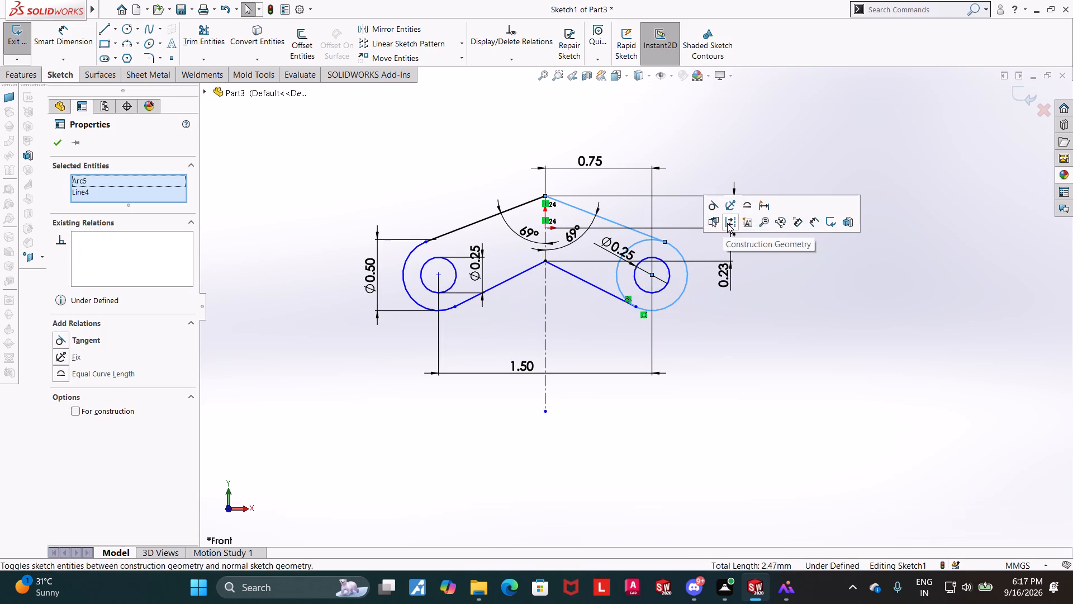
{"action": "left_click", "coordinate": [707, 204]}
{"action": "key", "text": "Escape"}
{"action": "key", "text": "Escape"}
{"action": "key", "text": "Escape"}
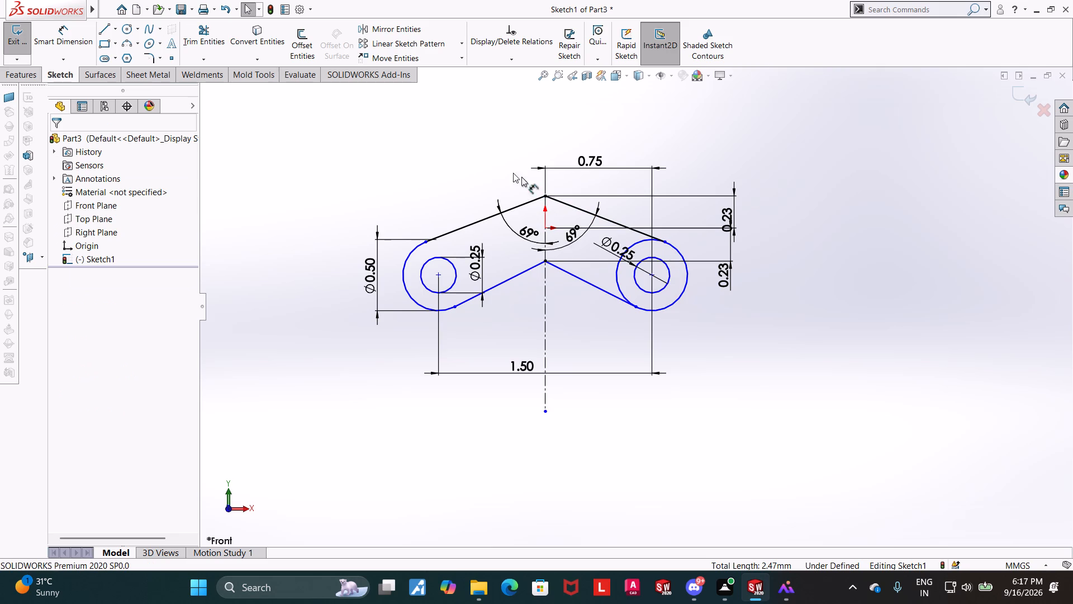
Trim away the inner part of the right outer circle between the upper and lower lines, leaving the rounded end.
{"action": "scroll", "coordinate": [659, 239], "scroll_direction": "down", "scroll_amount": 3}
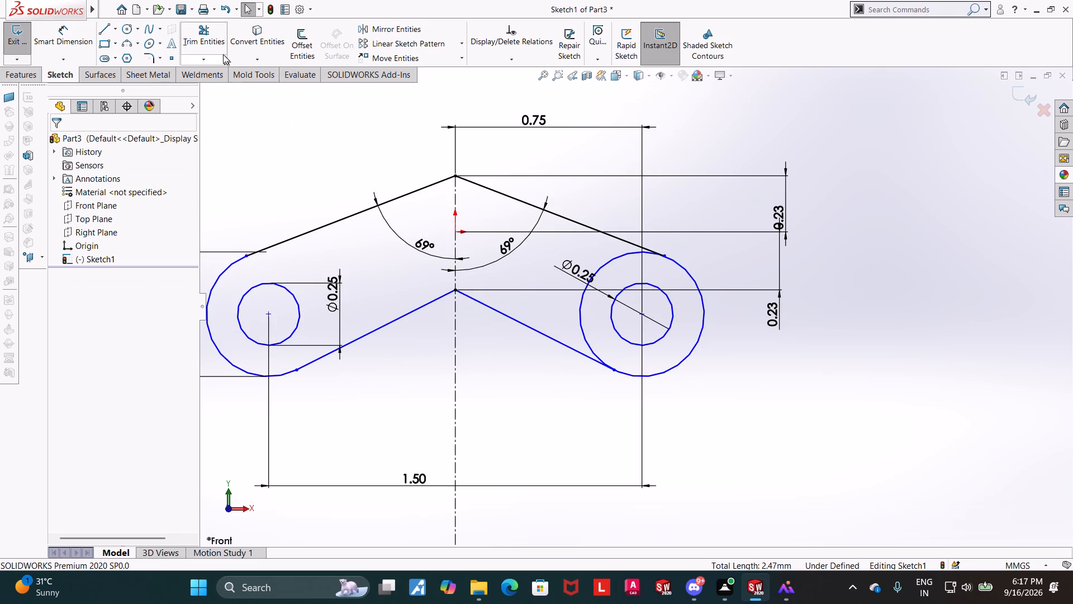
{"action": "left_click", "coordinate": [204, 34]}
{"action": "scroll", "coordinate": [627, 249], "scroll_direction": "down", "scroll_amount": 3}
{"action": "left_click_drag", "start_coordinate": [625, 296], "coordinate": [593, 256]}
{"action": "left_click_drag", "start_coordinate": [610, 289], "coordinate": [547, 240]}
{"action": "left_click_drag", "start_coordinate": [595, 285], "coordinate": [440, 243]}
{"action": "left_click", "coordinate": [73, 220]}
{"action": "left_click_drag", "start_coordinate": [614, 304], "coordinate": [531, 269]}
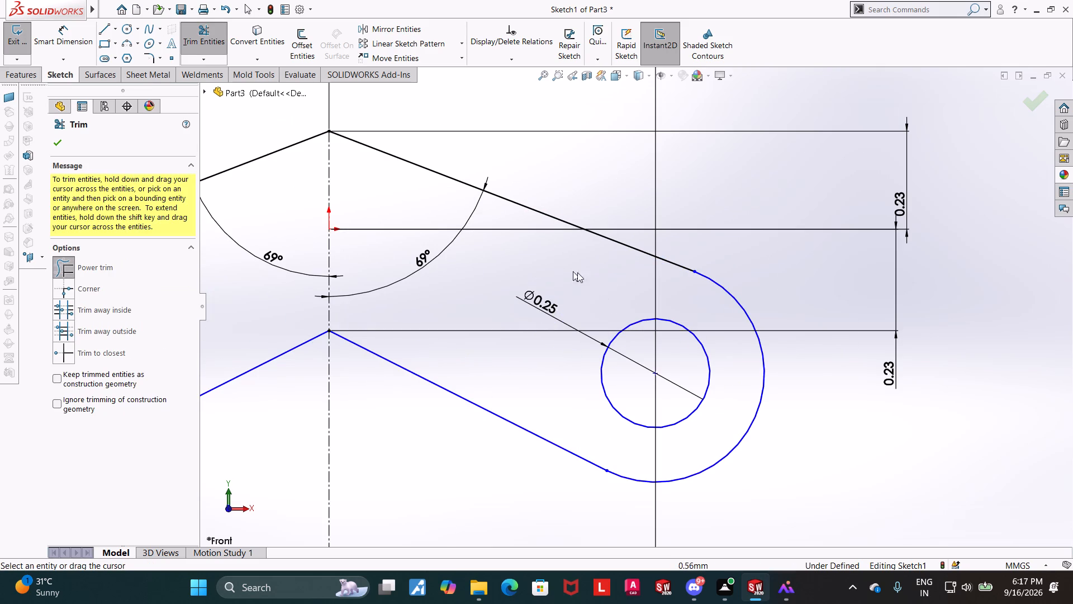
{"action": "scroll", "coordinate": [591, 302], "scroll_direction": "up", "scroll_amount": 6}
{"action": "key", "text": "Escape"}
{"action": "key", "text": "Escape"}
{"action": "key", "text": "Escape"}
Dimension the right rounded end arc with a radius of 0.25 mm.
{"action": "left_click", "coordinate": [66, 44]}
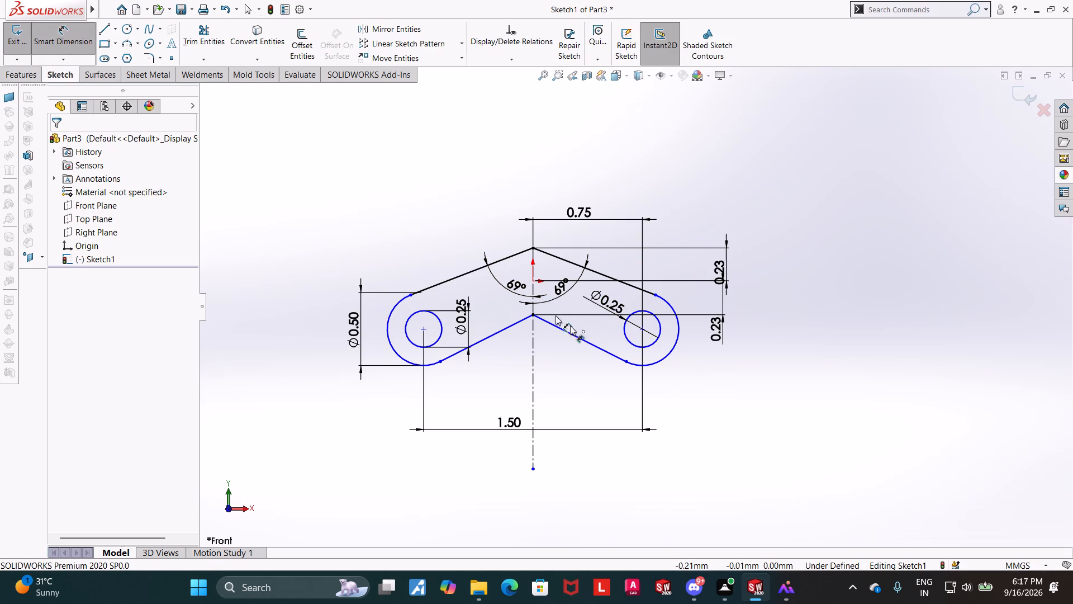
{"action": "left_click", "coordinate": [666, 354]}
{"action": "left_click", "coordinate": [718, 403]}
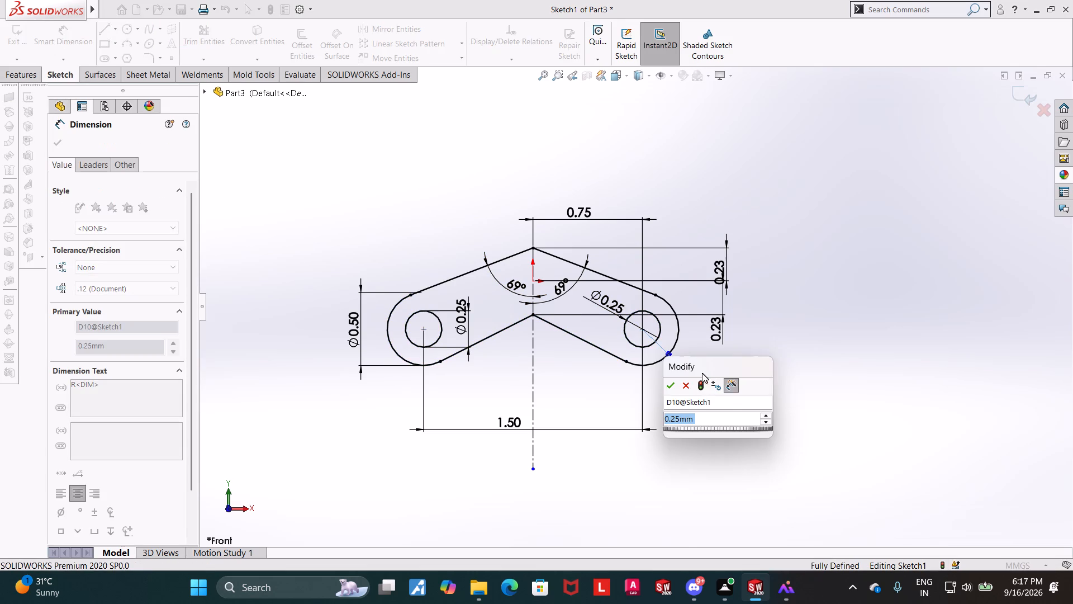
{"action": "left_click", "coordinate": [670, 384]}
{"action": "key", "text": "Escape"}
{"action": "key", "text": "Escape"}
{"action": "key", "text": "Escape"}
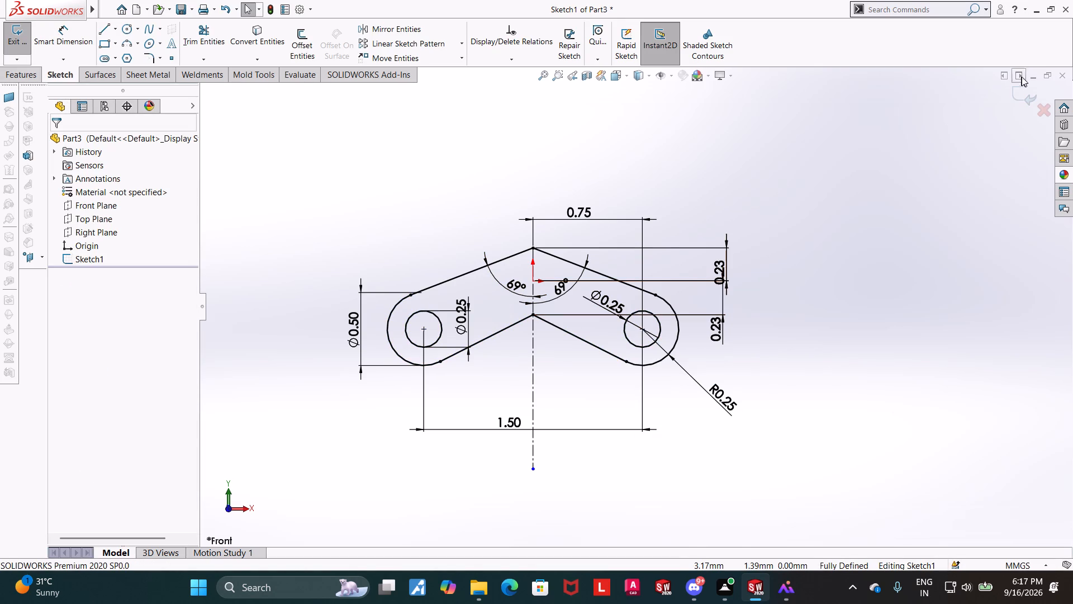
Exit the sketch and create a sheet metal base flange from the V-shaped outline with a thickness of 0.25 mm.
{"action": "left_click", "coordinate": [1019, 97]}
{"action": "middle_click_drag", "start_coordinate": [828, 291], "coordinate": [806, 295]}
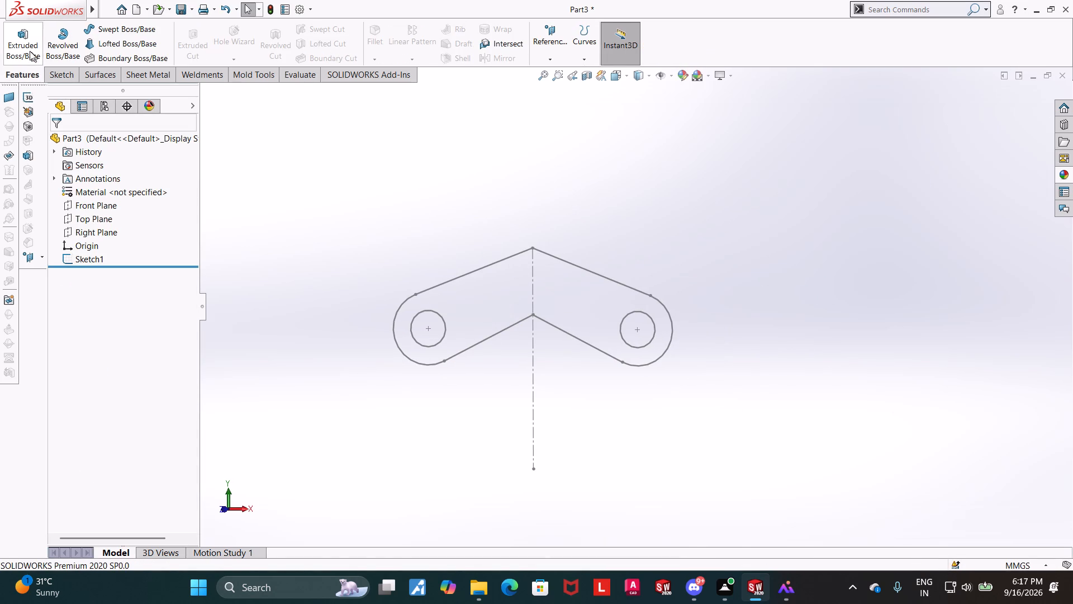
{"action": "left_click", "coordinate": [30, 51]}
{"action": "left_click", "coordinate": [60, 144]}
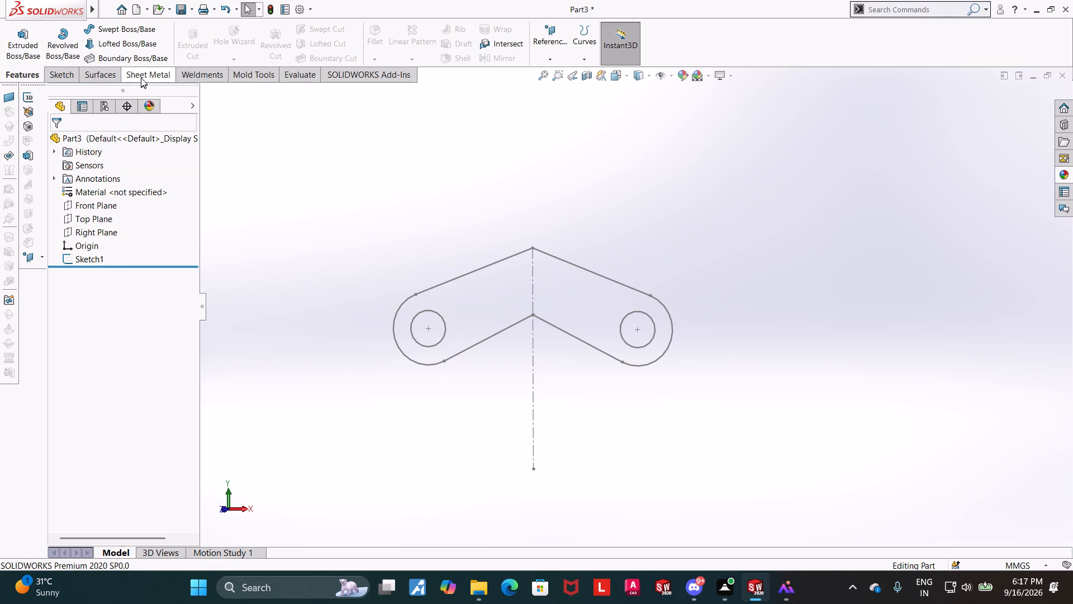
{"action": "left_click", "coordinate": [92, 257]}
{"action": "left_click", "coordinate": [143, 74]}
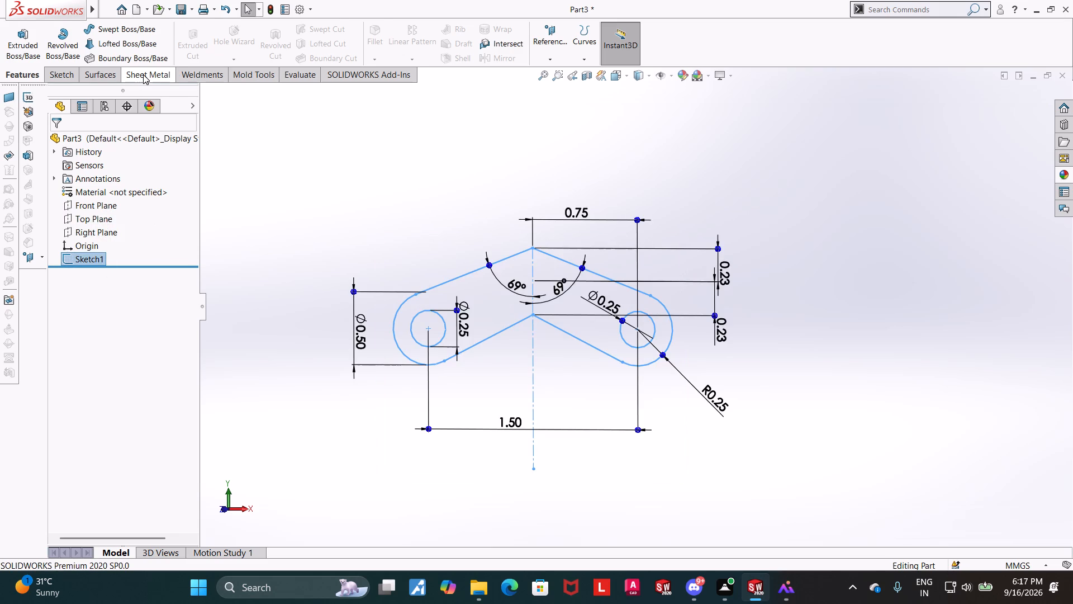
{"action": "left_click", "coordinate": [24, 50]}
{"action": "middle_click_drag", "start_coordinate": [813, 229], "coordinate": [792, 237]}
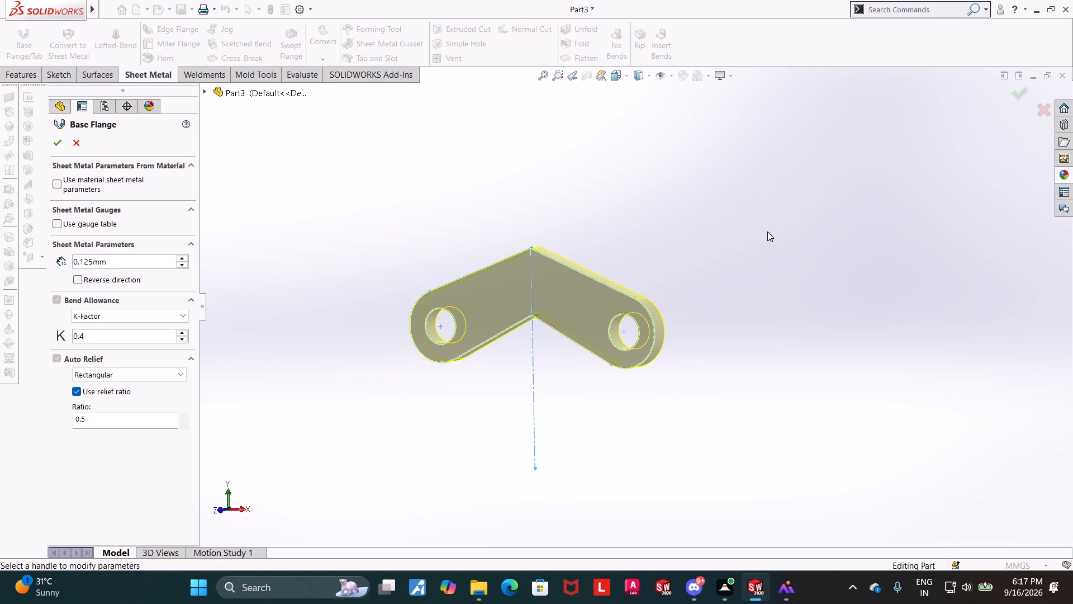
{"action": "left_click_drag", "start_coordinate": [127, 263], "coordinate": [38, 261]}
{"action": "type", "text": "0."}
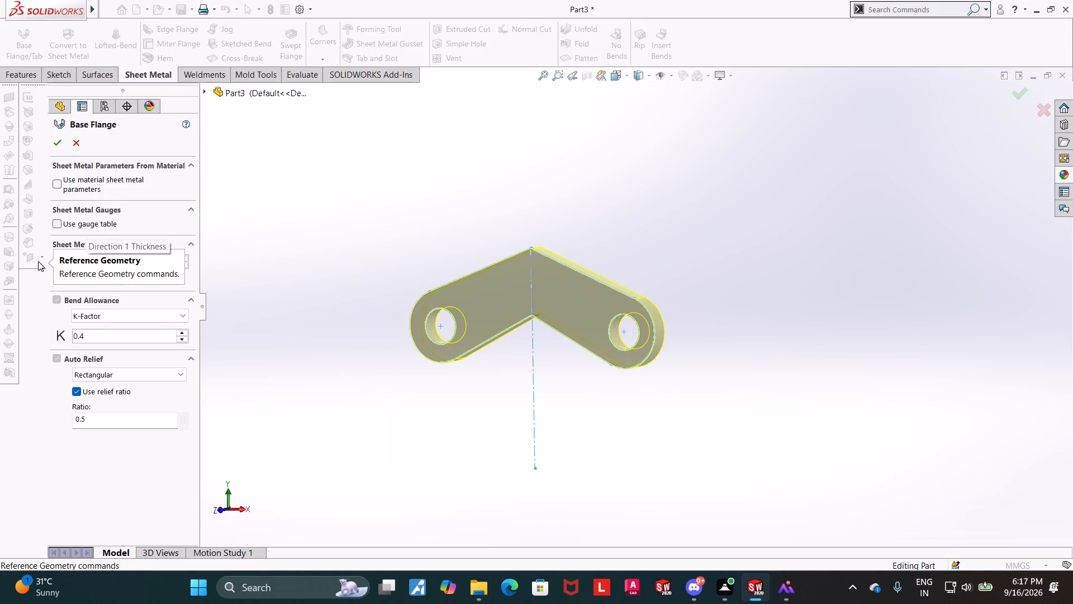
{"action": "type", "text": "25"}
{"action": "key", "text": "Return"}
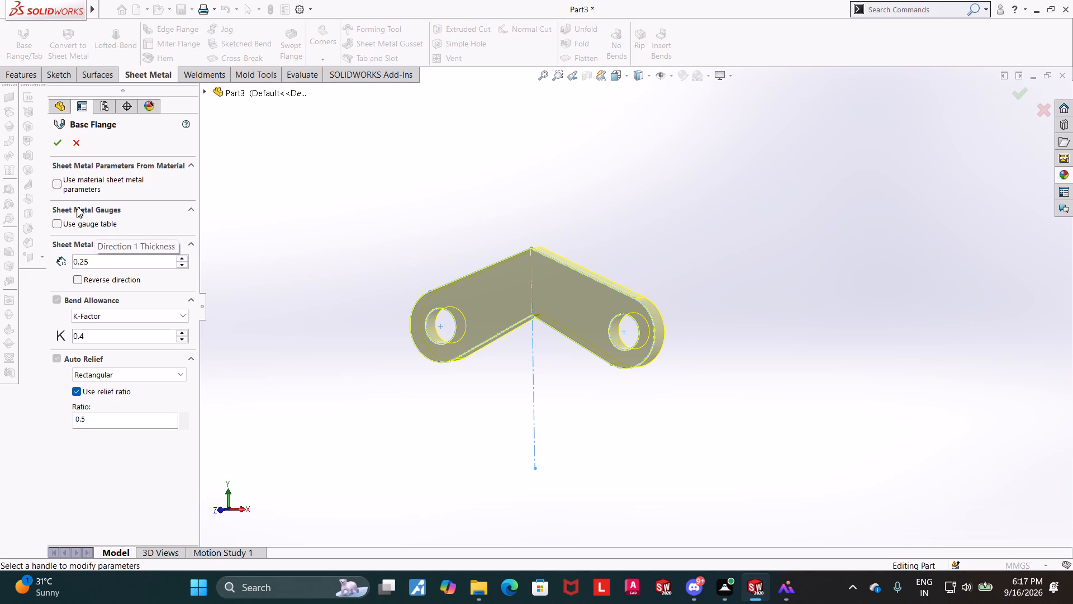
{"action": "left_click", "coordinate": [53, 144]}
{"action": "left_click", "coordinate": [368, 244]}
{"action": "middle_click_drag", "start_coordinate": [367, 255], "coordinate": [375, 256]}
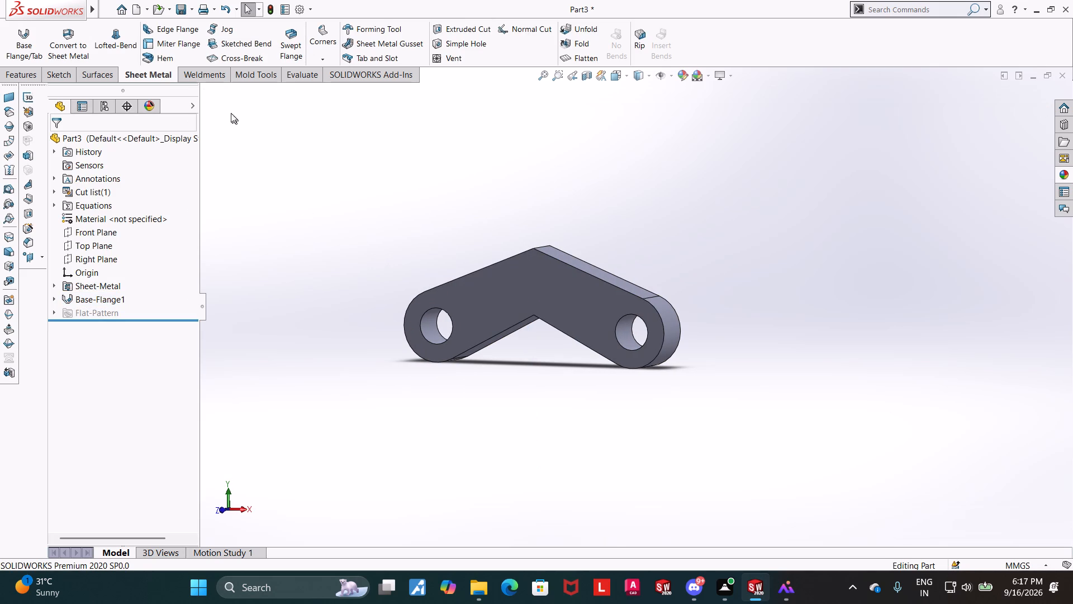
Save the part as "v link" in the Downloads folder.
{"action": "left_click", "coordinate": [139, 158]}
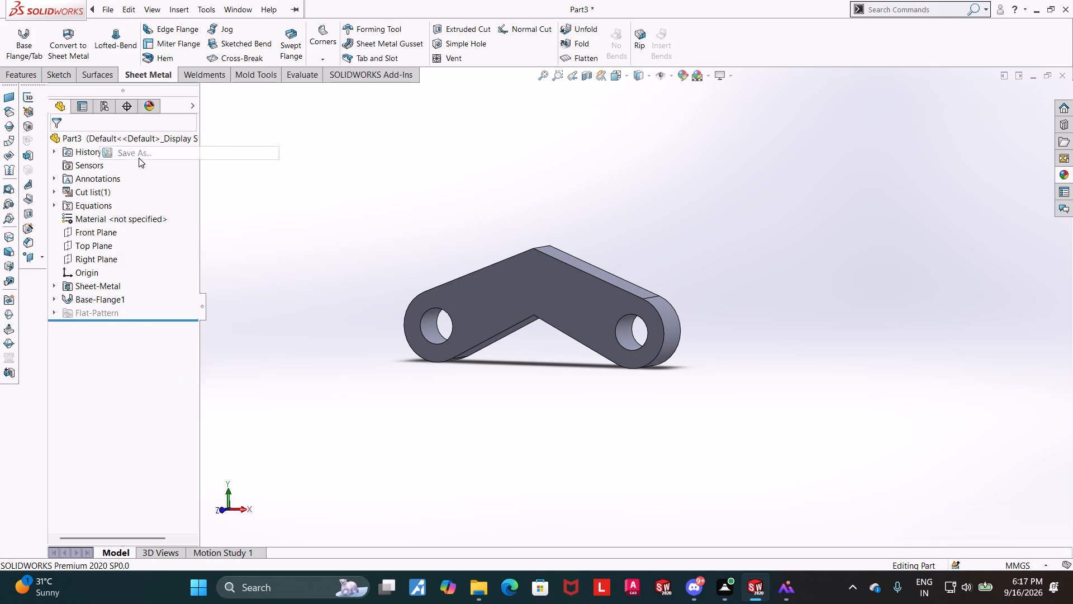
{"action": "type", "text": "v"}
{"action": "key", "text": "space"}
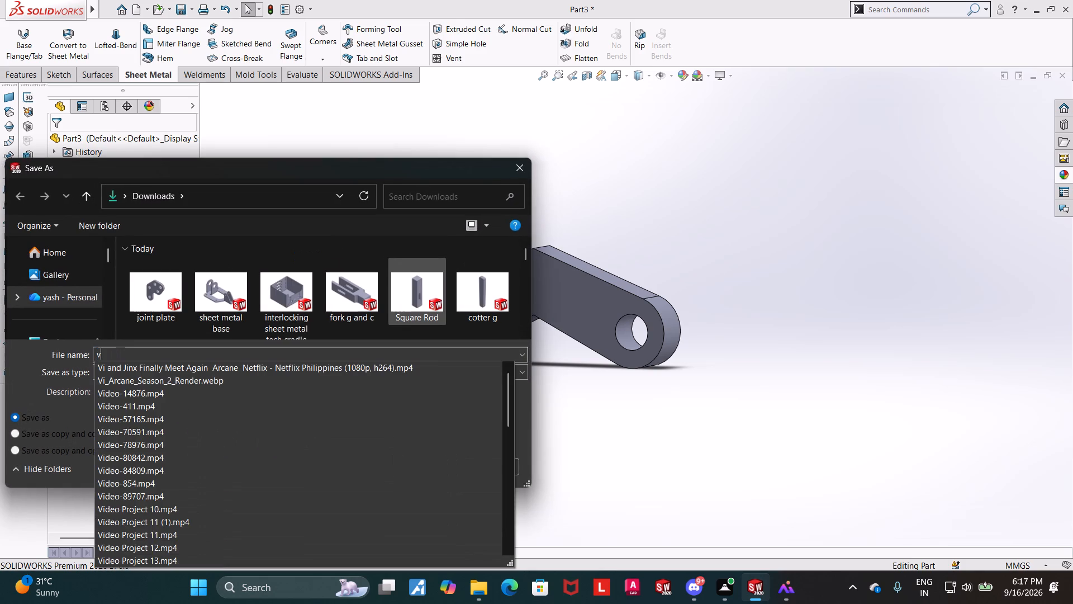
{"action": "type", "text": "link"}
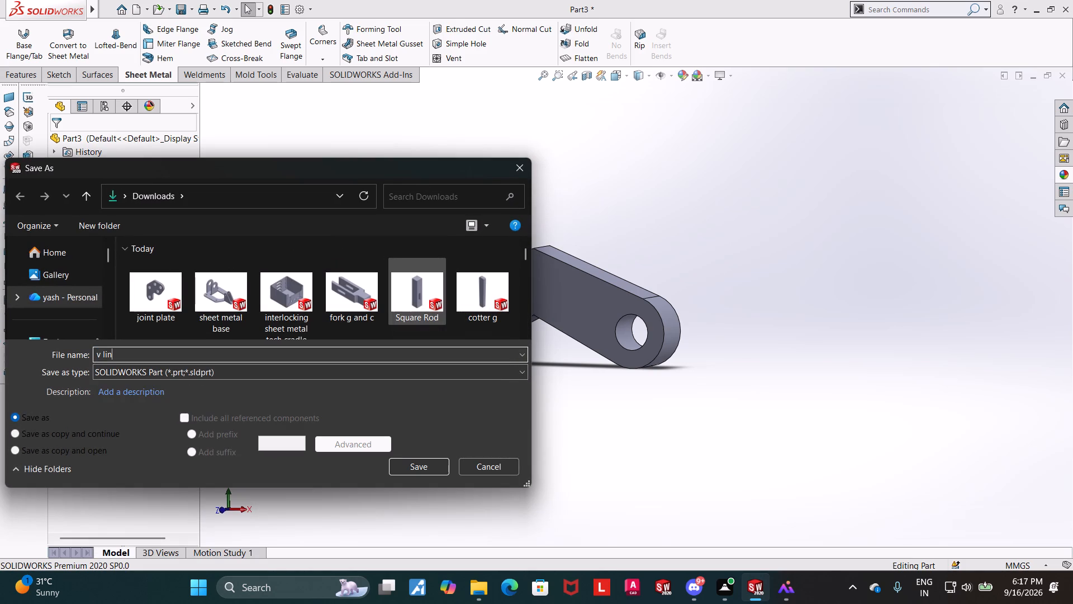
{"action": "left_click", "coordinate": [421, 465]}
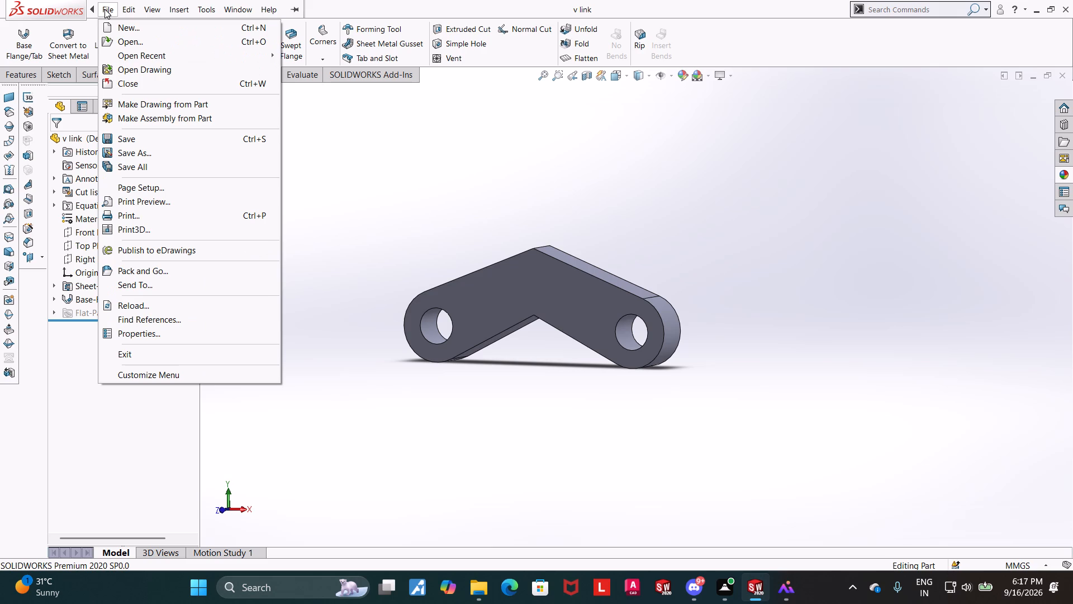
Create a new part document.
{"action": "left_click", "coordinate": [127, 31]}
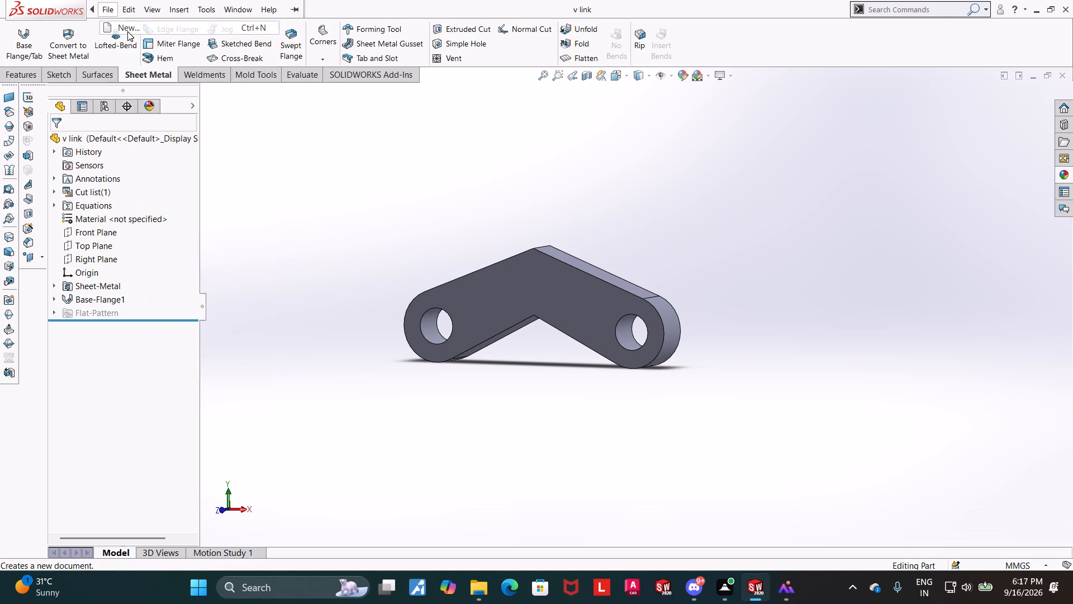
{"action": "double_click", "coordinate": [288, 280]}
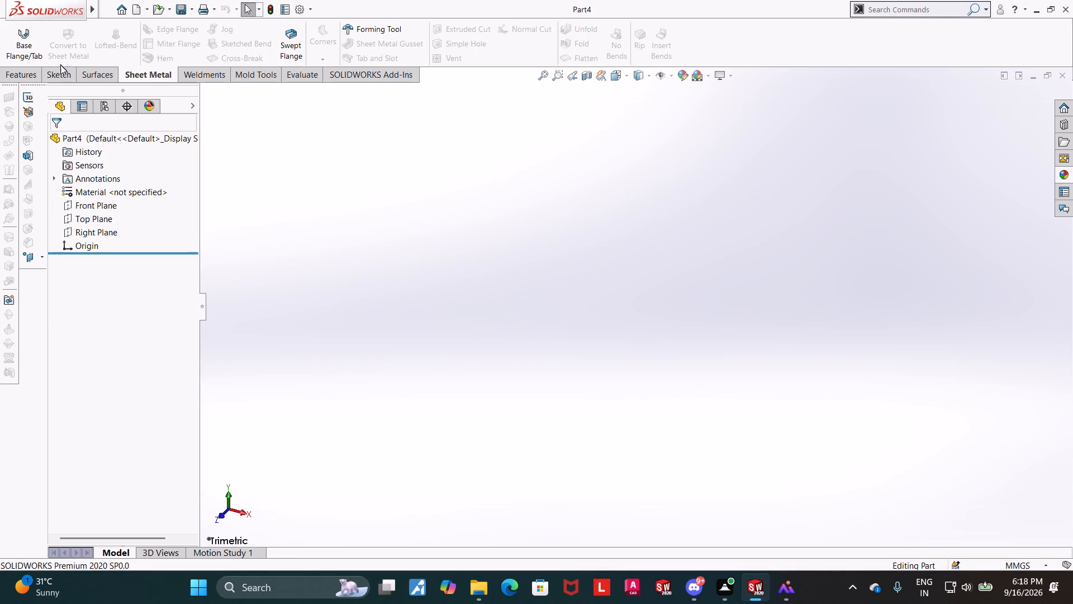
Start a sketch on the Front Plane and draw a horizontal centerline through the origin.
{"action": "left_click", "coordinate": [46, 78]}
{"action": "left_click", "coordinate": [22, 74]}
{"action": "left_click", "coordinate": [88, 206]}
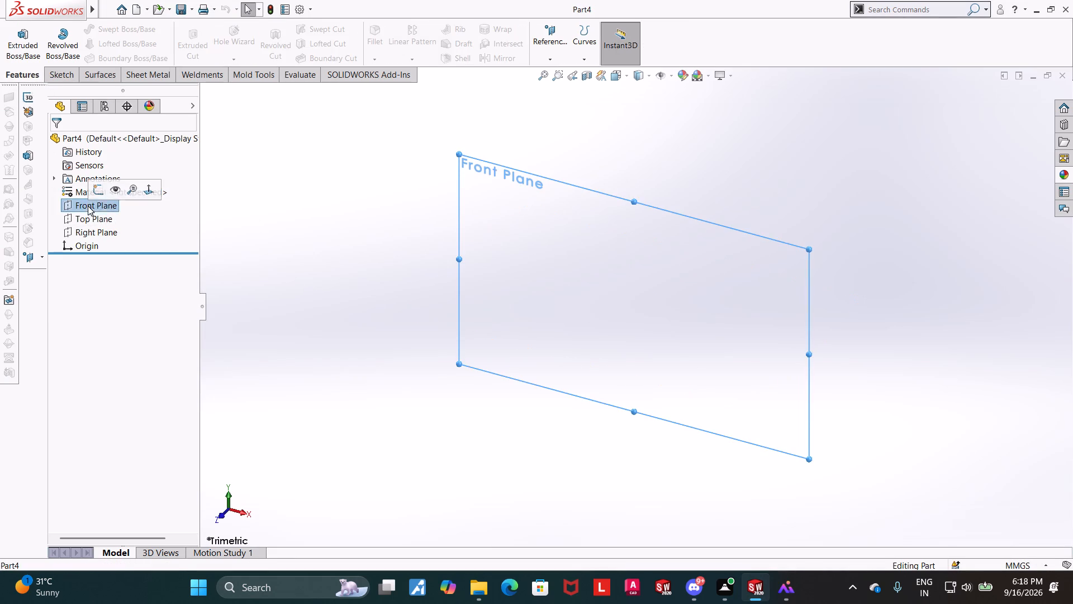
{"action": "left_click", "coordinate": [93, 190]}
{"action": "left_click", "coordinate": [115, 31]}
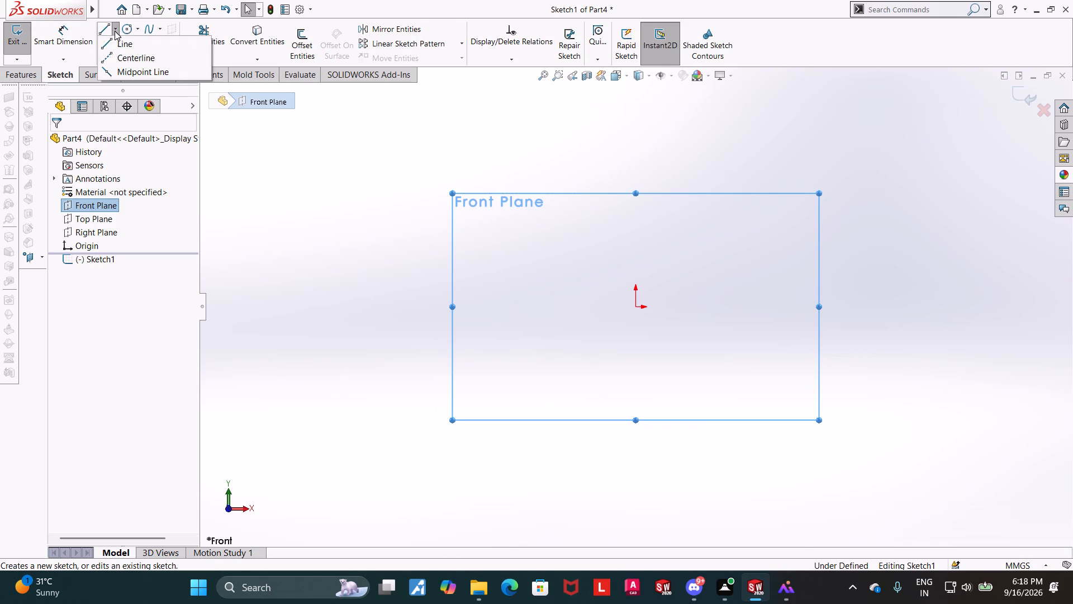
{"action": "left_click", "coordinate": [116, 54]}
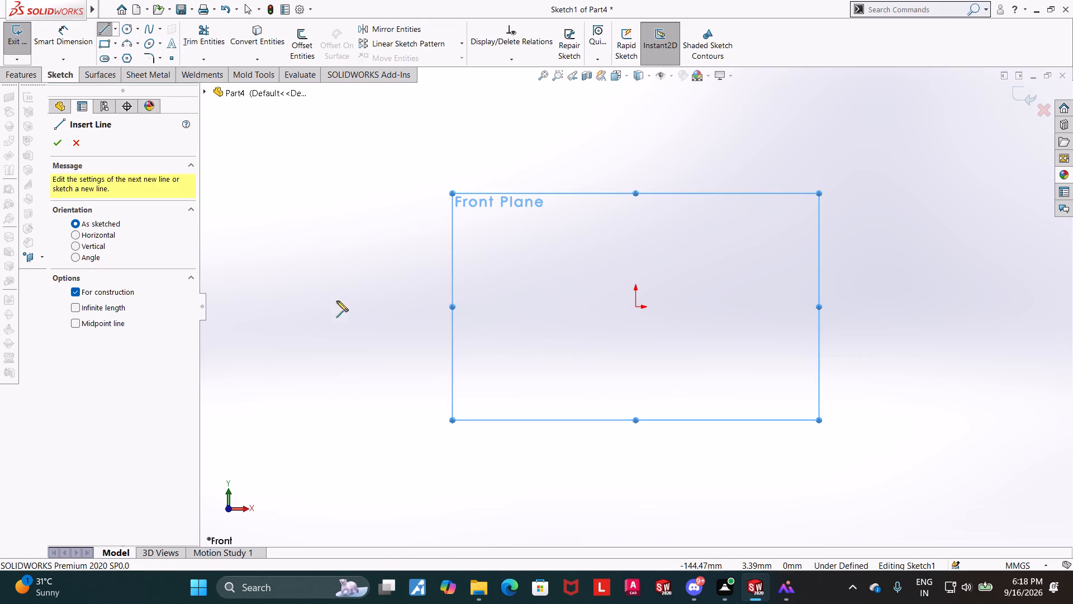
{"action": "left_click", "coordinate": [331, 305]}
{"action": "left_click", "coordinate": [960, 306]}
{"action": "key", "text": "Escape"}
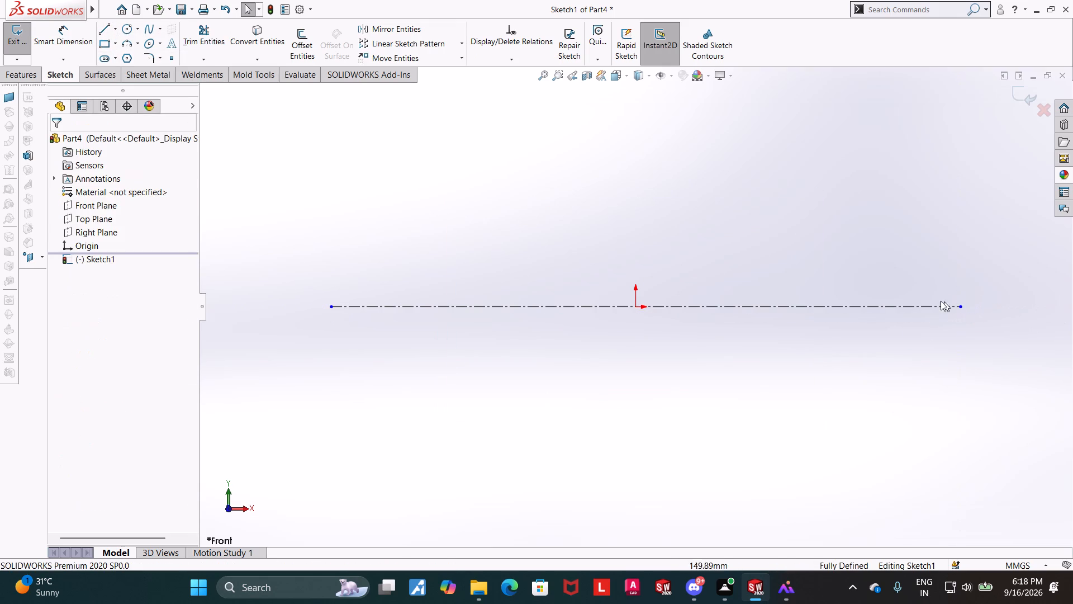
{"action": "key", "text": "Escape"}
{"action": "key", "text": "Escape"}
Sketch a horizontal centerpoint straight slot at the origin, about 284 mm between arc centres and about 52 mm wide.
{"action": "left_click", "coordinate": [106, 58]}
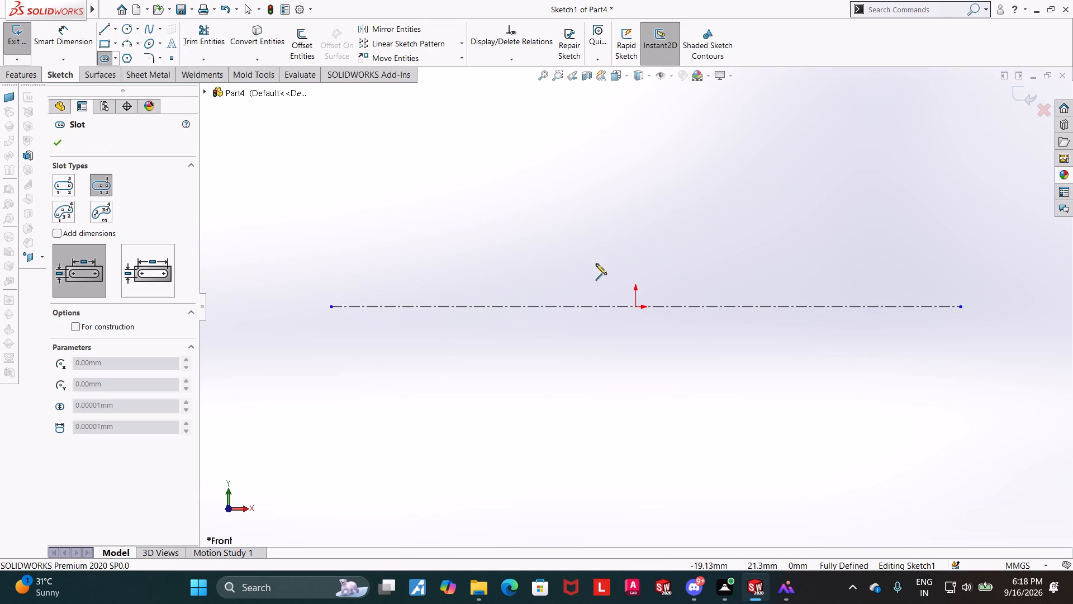
{"action": "left_click", "coordinate": [635, 307]}
{"action": "left_click", "coordinate": [928, 306]}
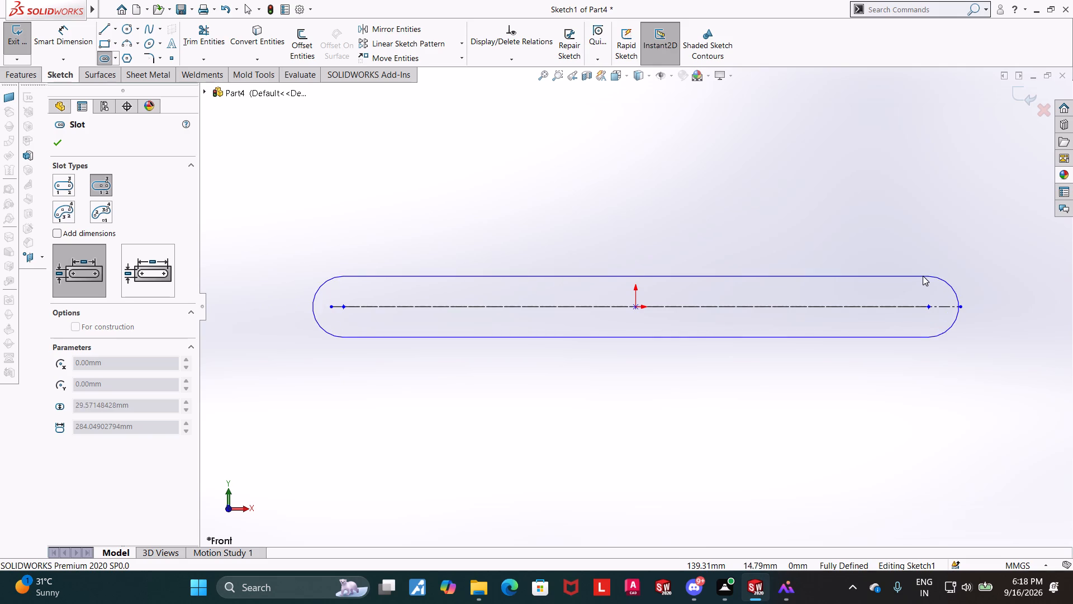
{"action": "left_click", "coordinate": [925, 253]}
{"action": "key", "text": "Escape"}
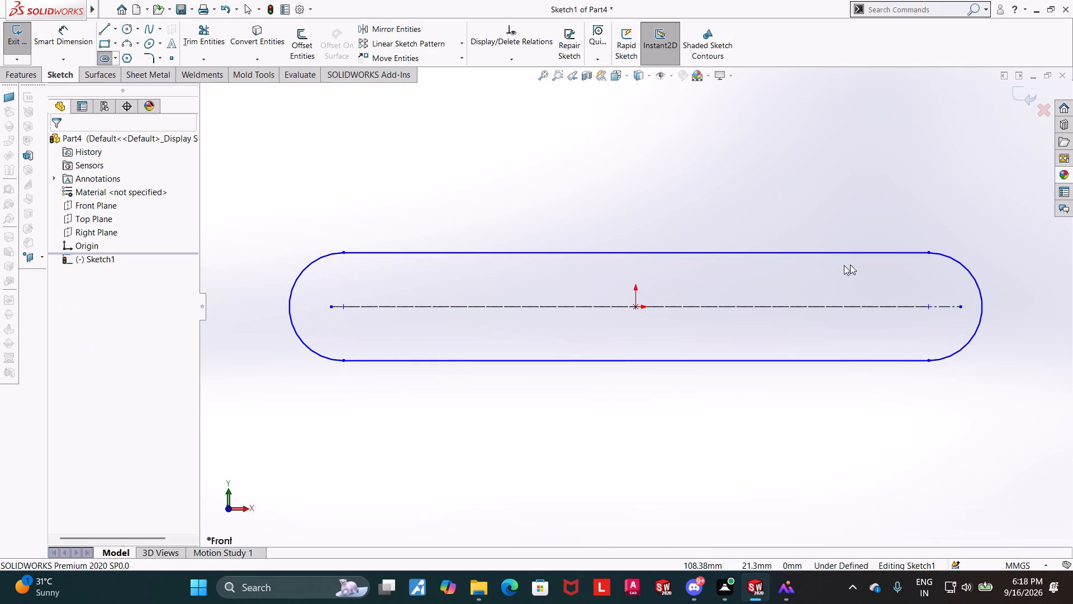
{"action": "key", "text": "Escape"}
Extend both ends of the horizontal centerline beyond the slot's rounded ends.
{"action": "left_click_drag", "start_coordinate": [331, 308], "coordinate": [263, 302]}
{"action": "key", "text": "Escape"}
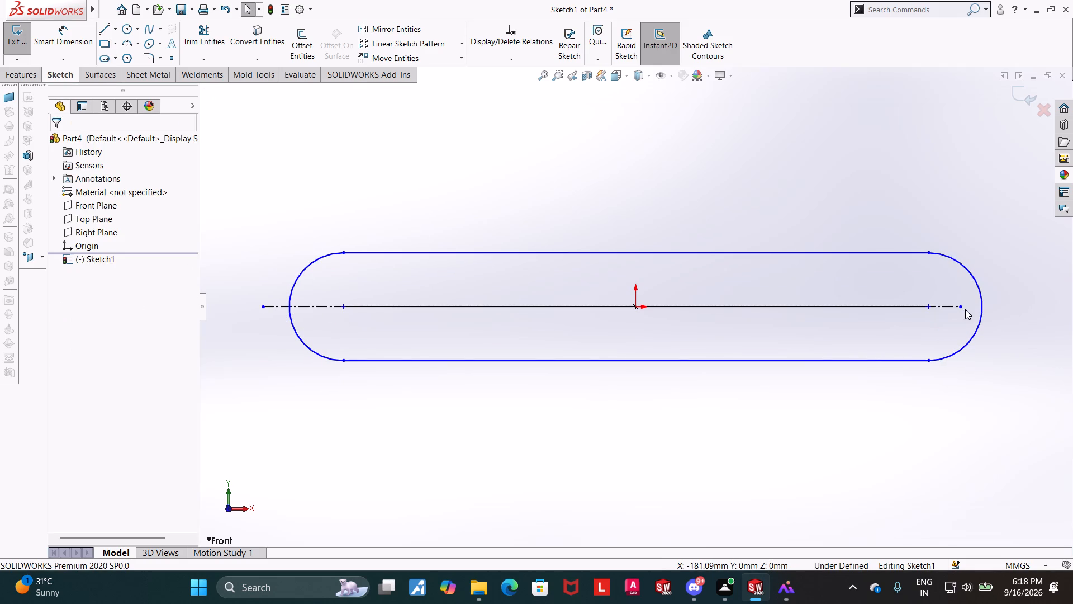
{"action": "left_click_drag", "start_coordinate": [962, 308], "coordinate": [1013, 307]}
{"action": "key", "text": "Escape"}
{"action": "scroll", "coordinate": [1018, 332], "scroll_direction": "up", "scroll_amount": 4}
{"action": "scroll", "coordinate": [611, 299], "scroll_direction": "down", "scroll_amount": 2}
{"action": "key", "text": "Escape"}
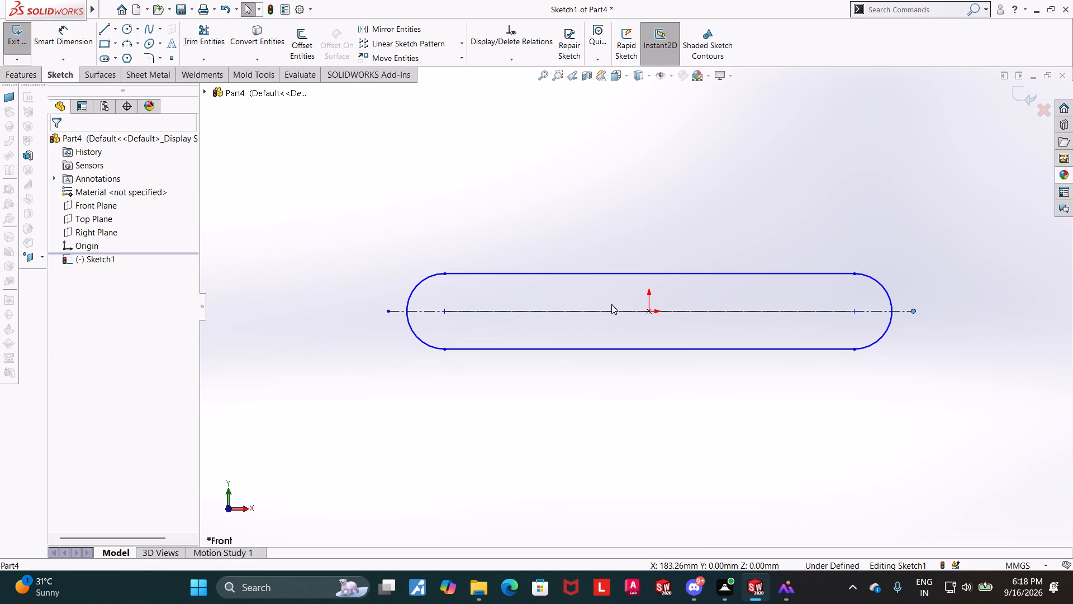
{"action": "key", "text": "Escape"}
Dimension the distance between the slot's arc centres as 4 mm.
{"action": "left_click", "coordinate": [83, 32]}
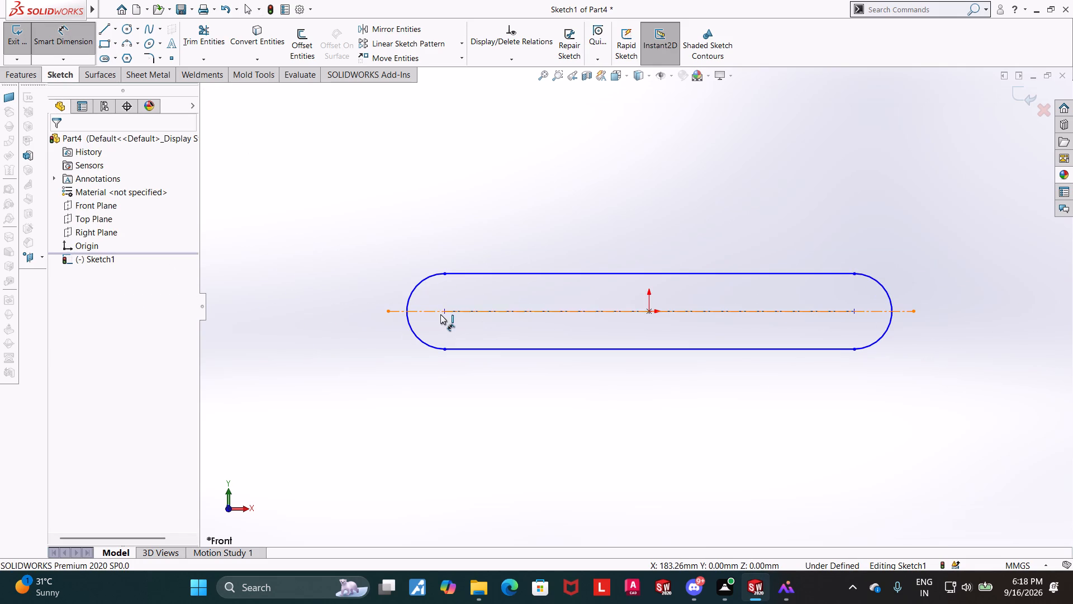
{"action": "left_click", "coordinate": [444, 312]}
{"action": "left_click", "coordinate": [856, 312]}
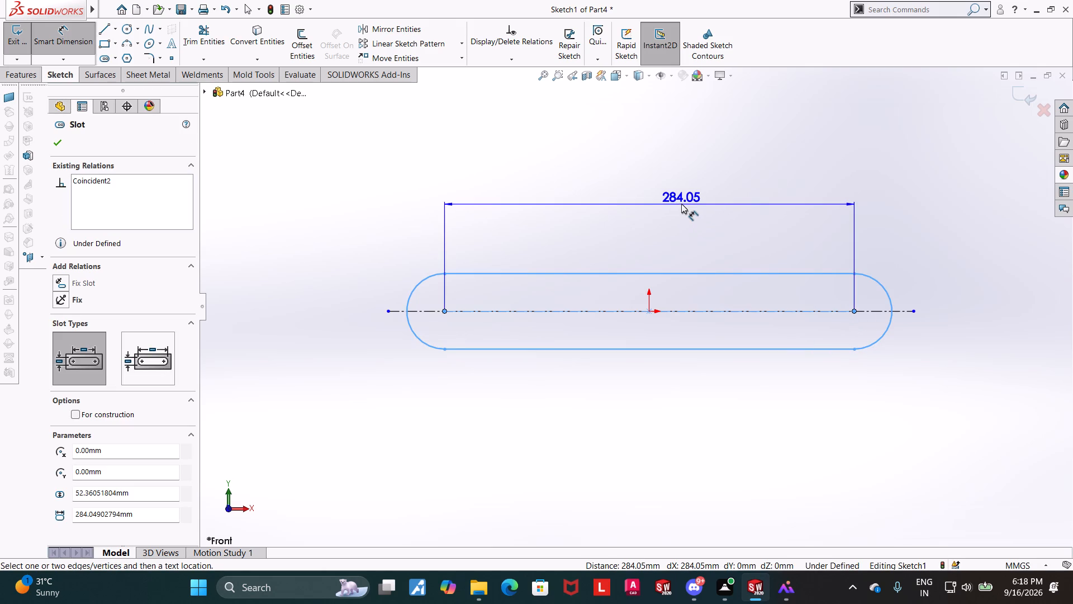
{"action": "left_click", "coordinate": [681, 206]}
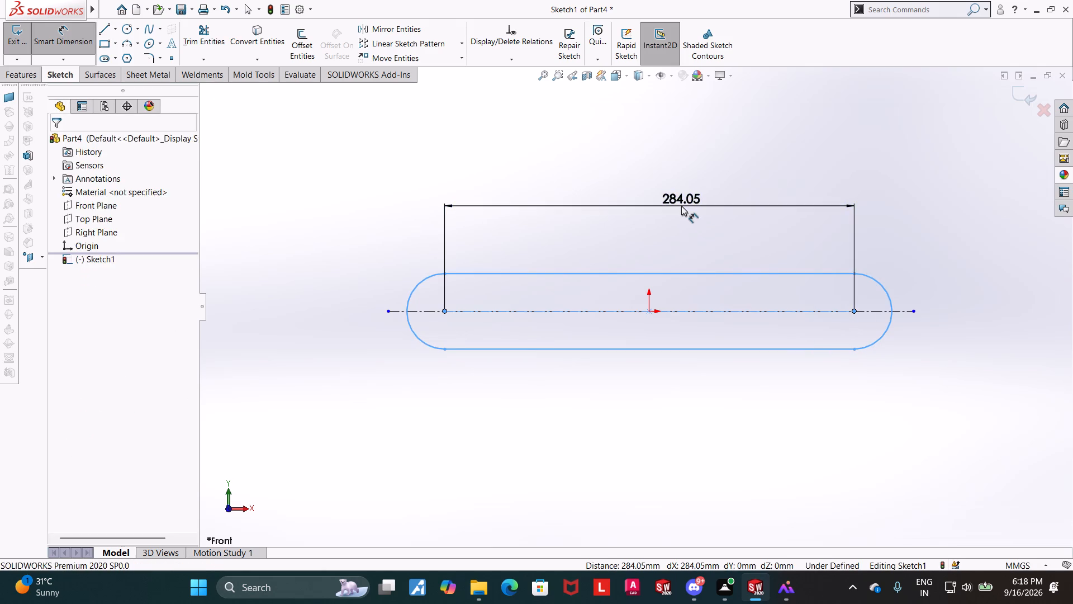
{"action": "key", "text": "4"}
{"action": "key", "text": "Return"}
{"action": "key", "text": "Escape"}
{"action": "key", "text": "Escape"}
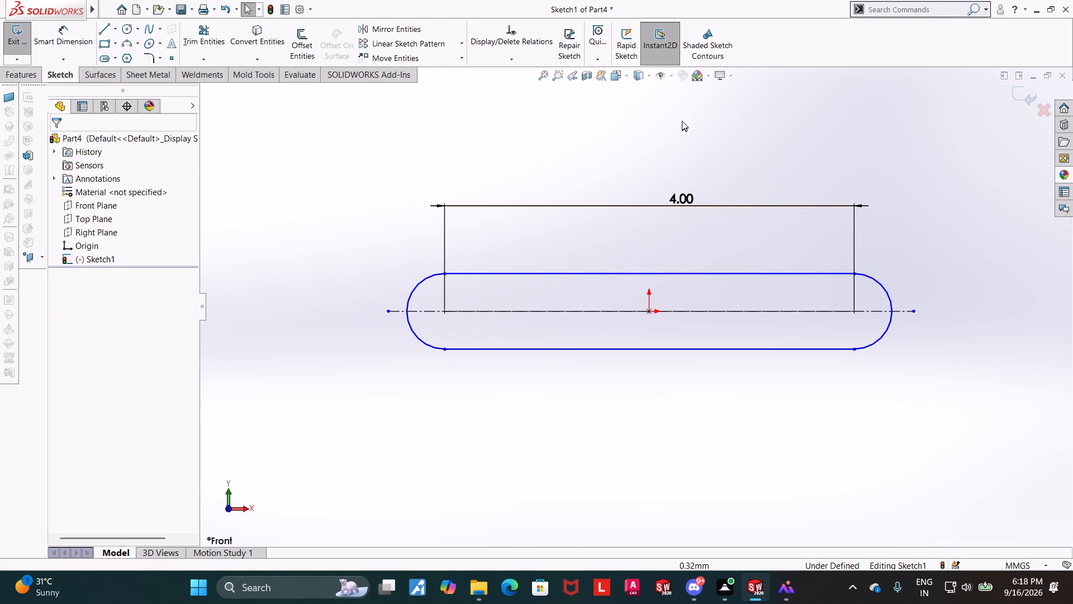
{"action": "key", "text": "Escape"}
Sketch a circle about 0.35 mm in diameter centred on the slot's right arc centre.
{"action": "left_click", "coordinate": [372, 181]}
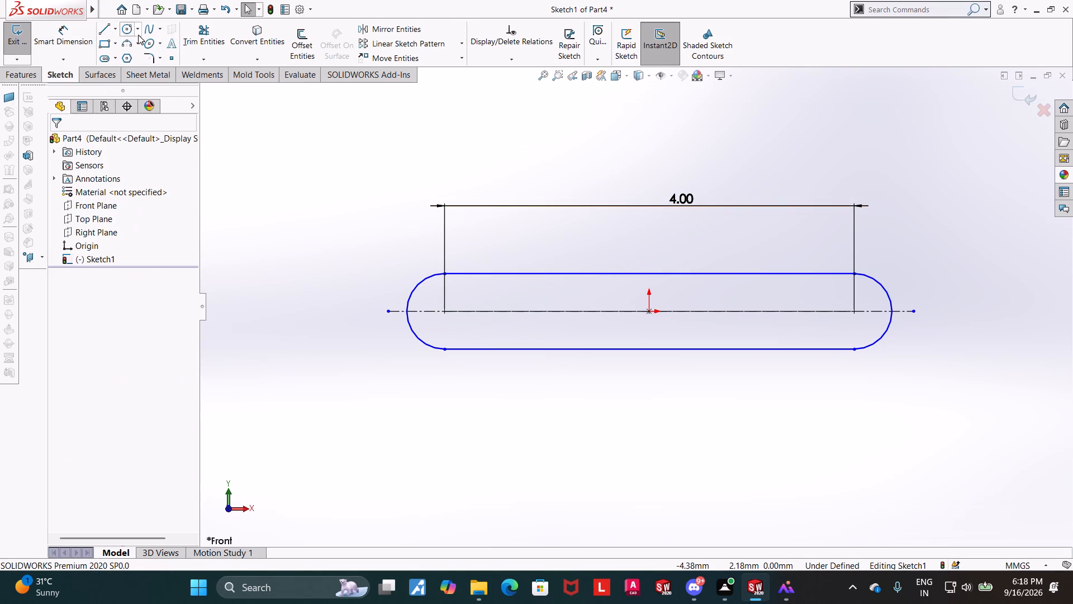
{"action": "left_click", "coordinate": [127, 27]}
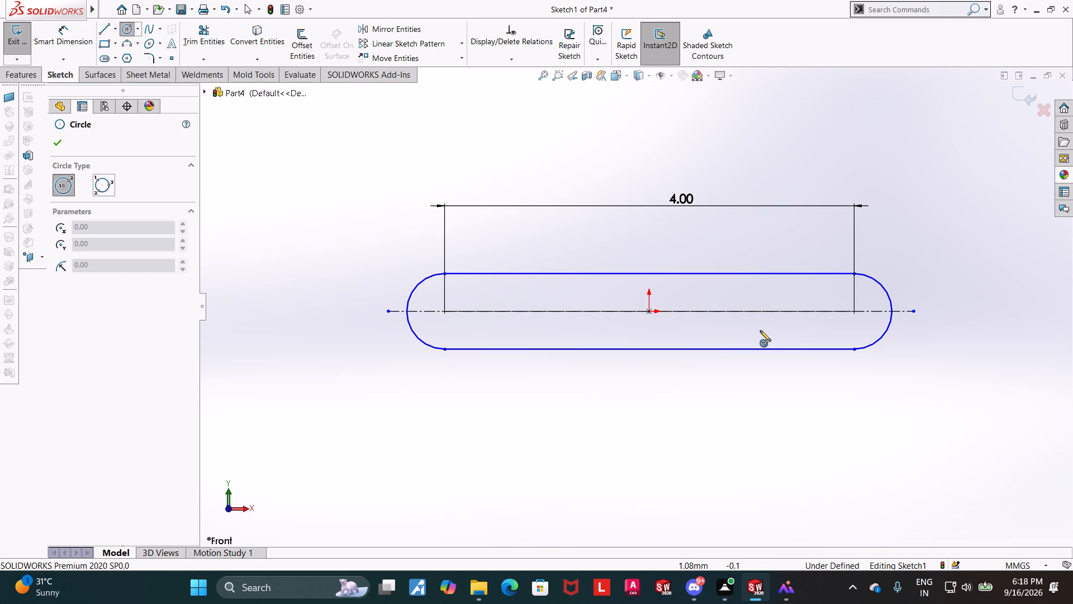
{"action": "scroll", "coordinate": [770, 328], "scroll_direction": "down", "scroll_amount": 2}
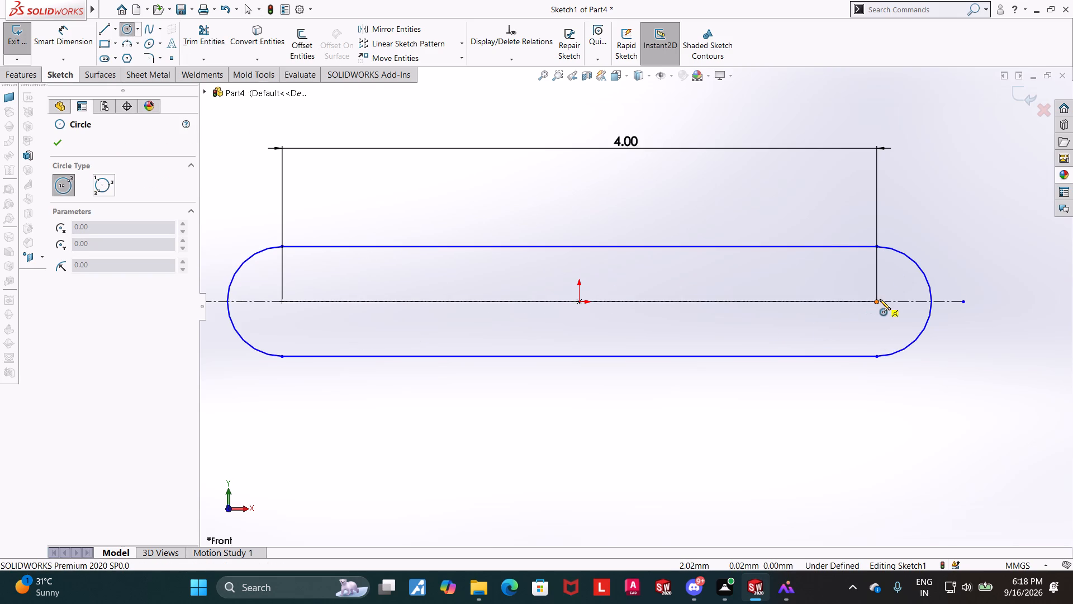
{"action": "left_click", "coordinate": [876, 303]}
{"action": "left_click", "coordinate": [891, 280]}
{"action": "key", "text": "Escape"}
{"action": "key", "text": "Escape"}
Dimension the diameter of the circle at the slot's right arc centre as 3/16 mm.
{"action": "left_click", "coordinate": [79, 42]}
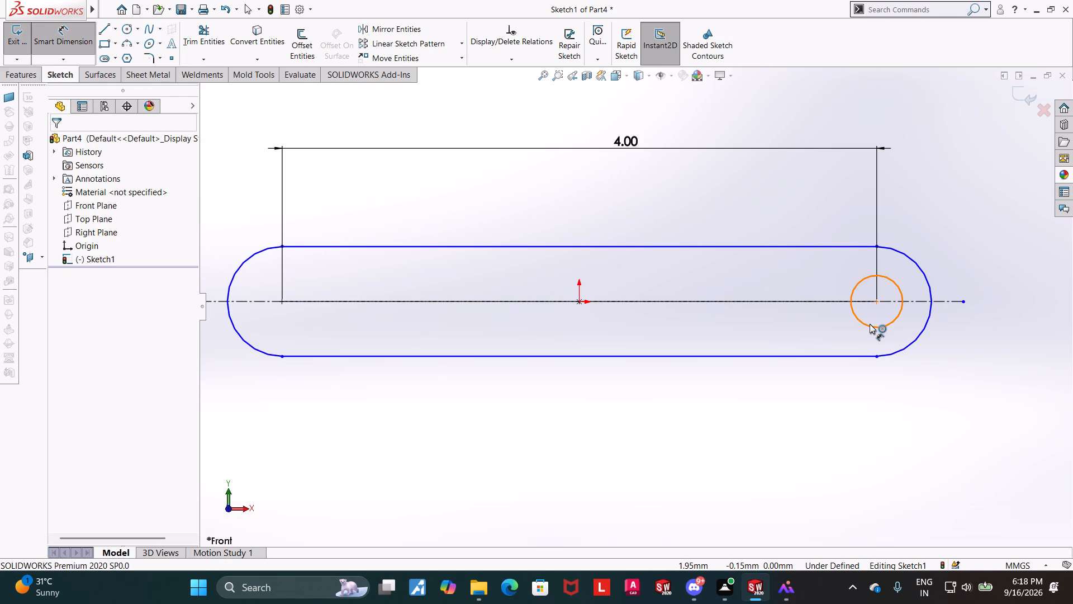
{"action": "left_click", "coordinate": [894, 280]}
{"action": "left_click", "coordinate": [932, 228]}
{"action": "key", "text": "3"}
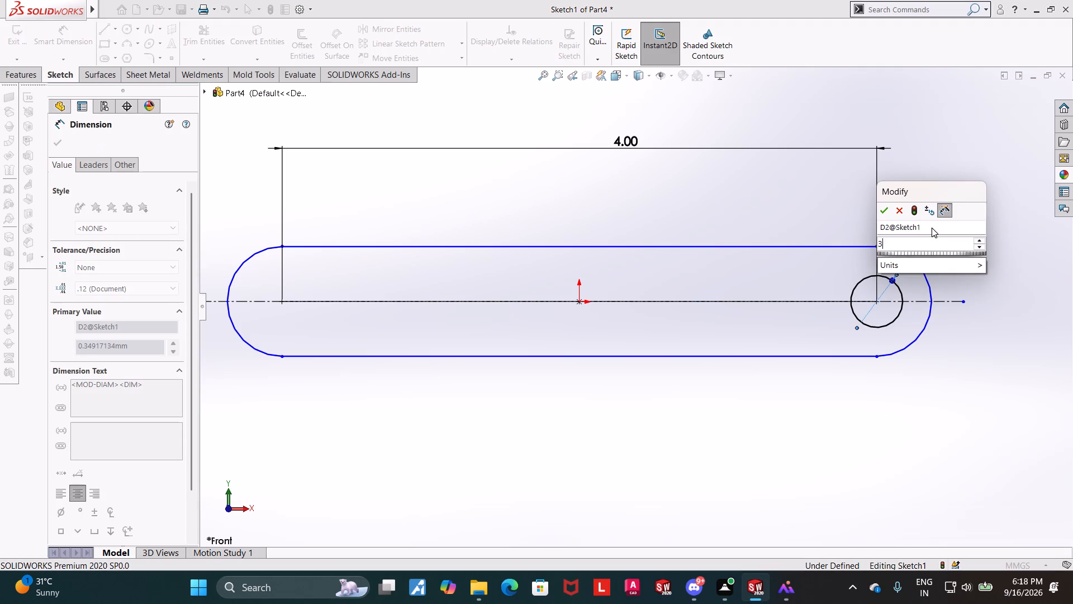
{"action": "type", "text": "/16"}
{"action": "key", "text": "Return"}
{"action": "key", "text": "Escape"}
{"action": "key", "text": "Escape"}
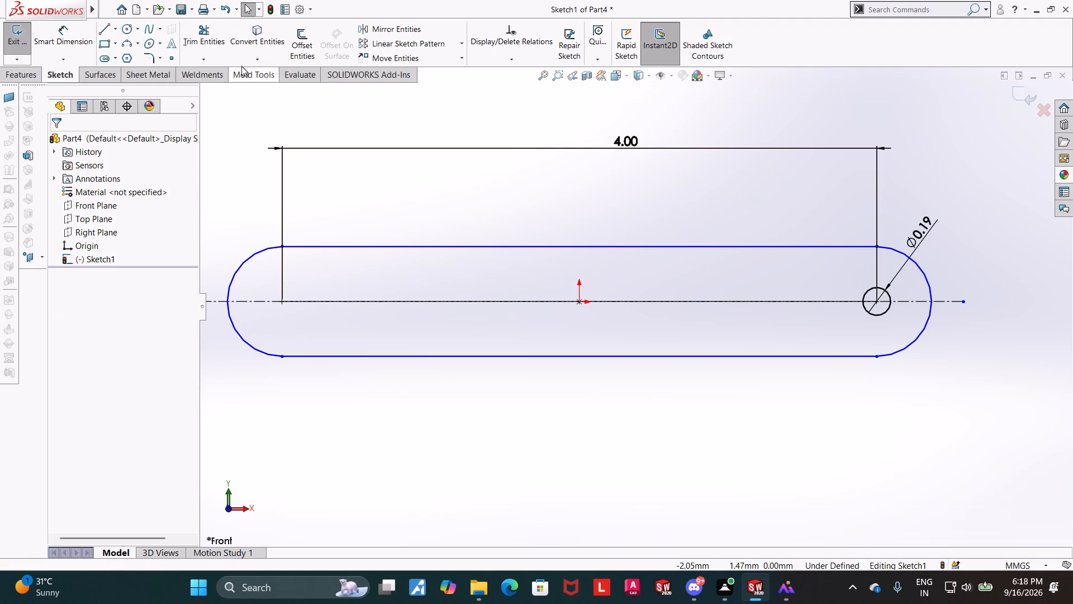
Dimension the radius of the slot's right end arc as 0.25 mm.
{"action": "left_click", "coordinate": [75, 32]}
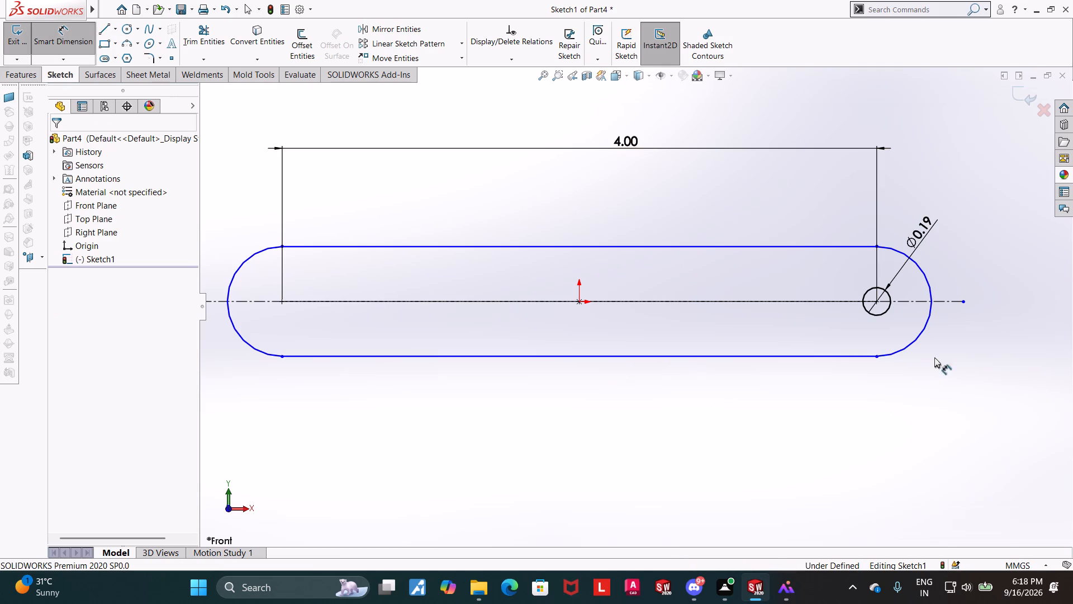
{"action": "left_click", "coordinate": [920, 336]}
{"action": "left_click", "coordinate": [959, 383]}
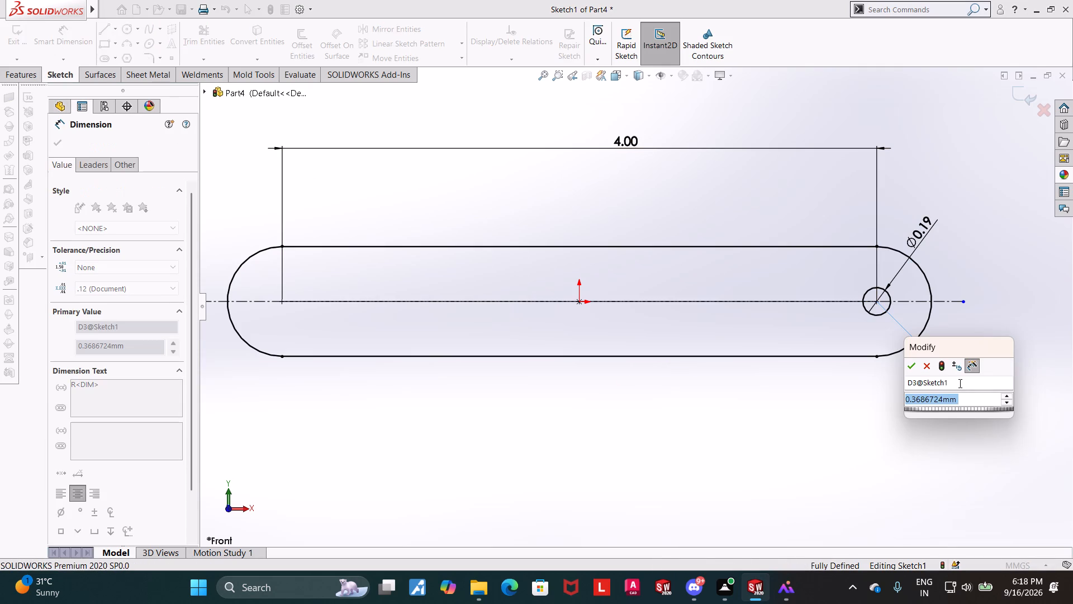
{"action": "type", "text": "0.25"}
{"action": "key", "text": "Return"}
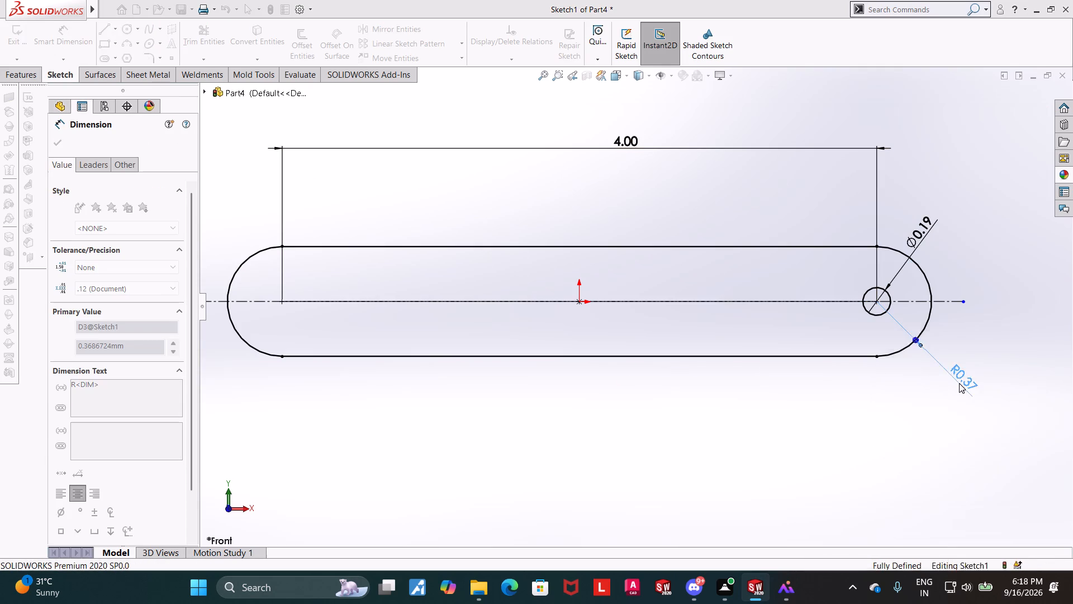
{"action": "key", "text": "Escape"}
{"action": "key", "text": "Escape"}
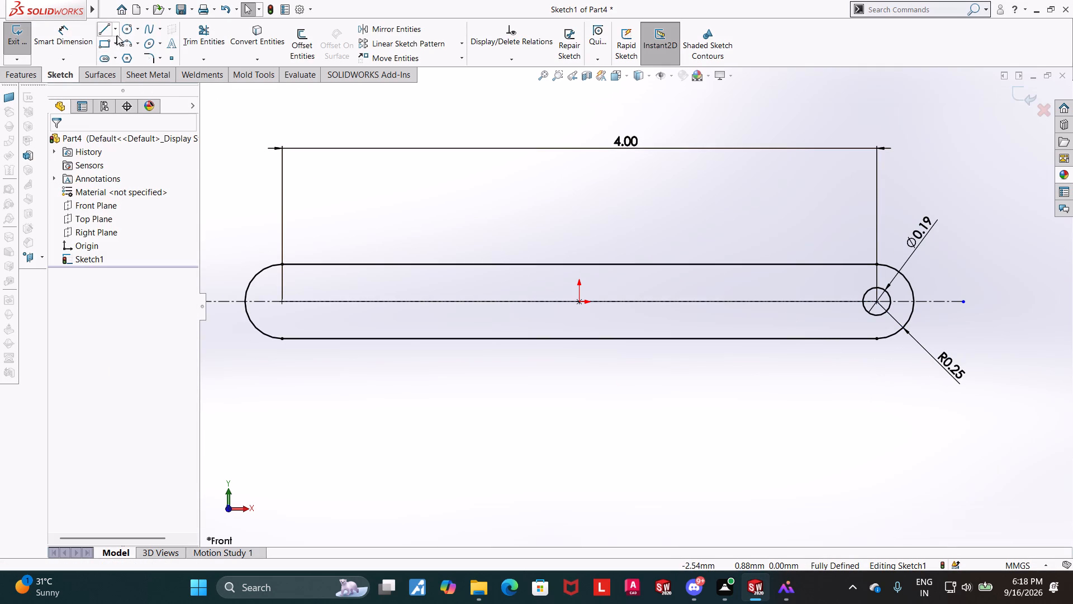
Draw a vertical centerline about 1.51 mm long across the slot, about 0.51 mm inward from the right arc centre.
{"action": "left_click", "coordinate": [113, 29]}
{"action": "left_click", "coordinate": [110, 51]}
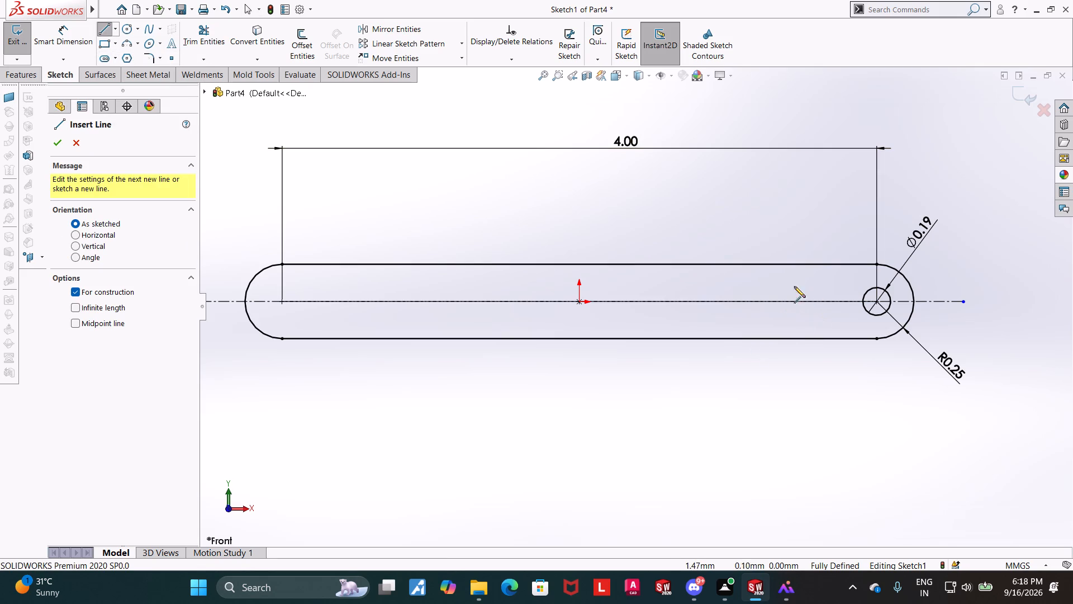
{"action": "left_click", "coordinate": [801, 225]}
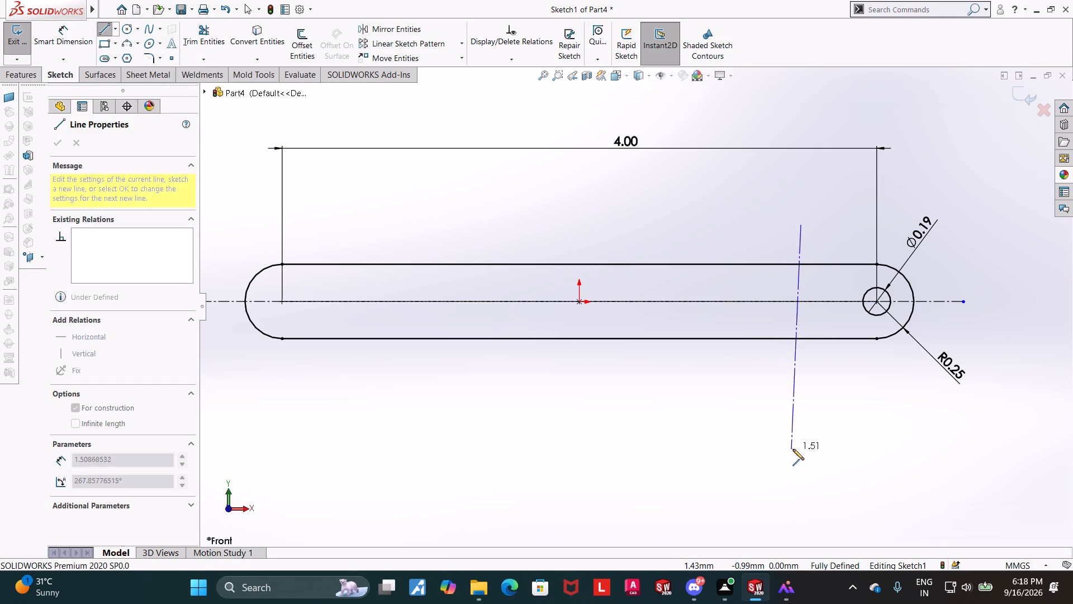
{"action": "left_click", "coordinate": [799, 449]}
{"action": "key", "text": "Escape"}
{"action": "key", "text": "Escape"}
{"action": "key", "text": "Escape"}
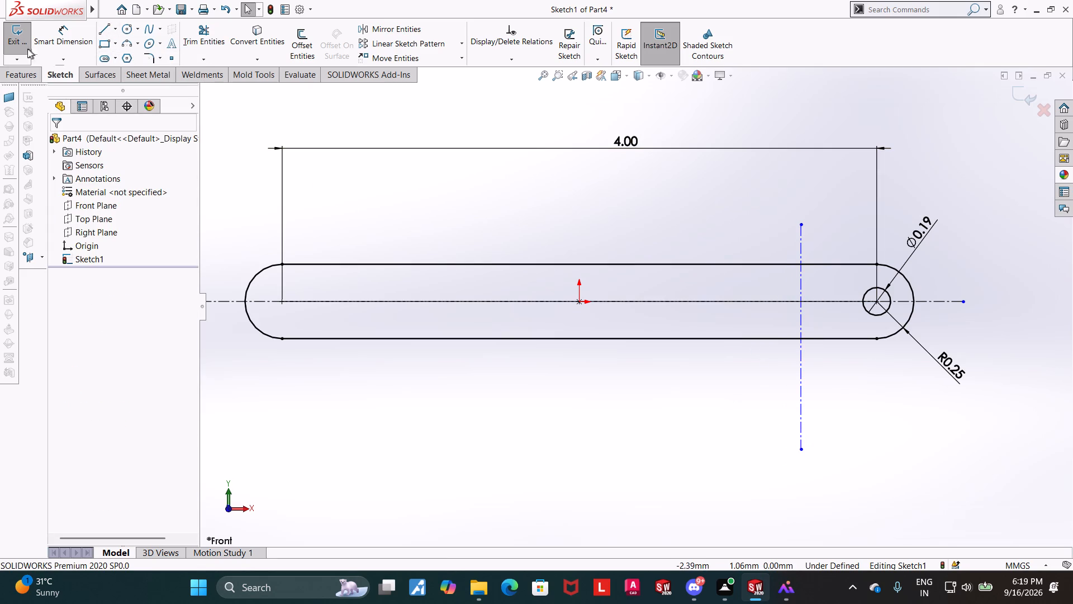
Sketch a second circle centred where the vertical centerline crosses the horizontal centerline, kept inside the slot's straight edges.
{"action": "left_click", "coordinate": [130, 27]}
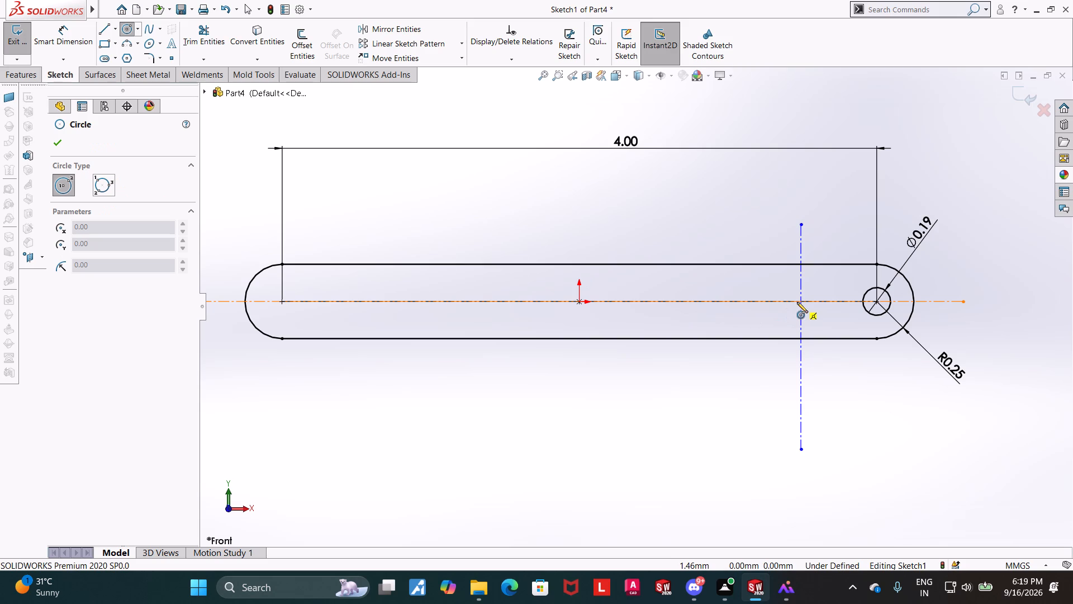
{"action": "left_click", "coordinate": [800, 300]}
{"action": "left_click", "coordinate": [819, 284]}
{"action": "key", "text": "Escape"}
{"action": "key", "text": "Escape"}
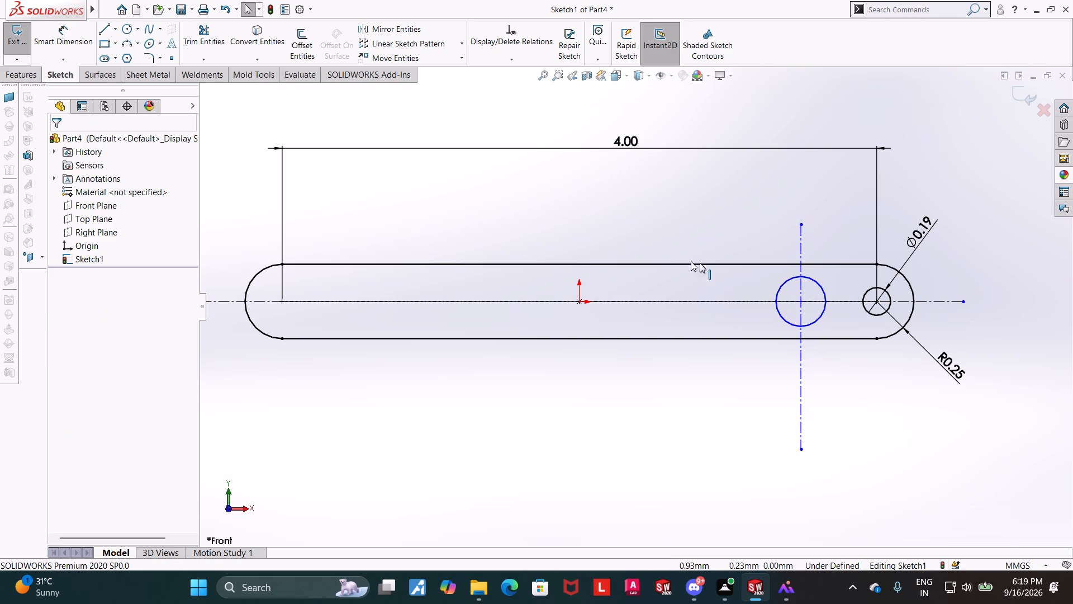
Add a Horizontal relation between the second circle's centre and the slot's right arc centre.
{"action": "left_click", "coordinate": [64, 34]}
{"action": "key", "text": "Escape"}
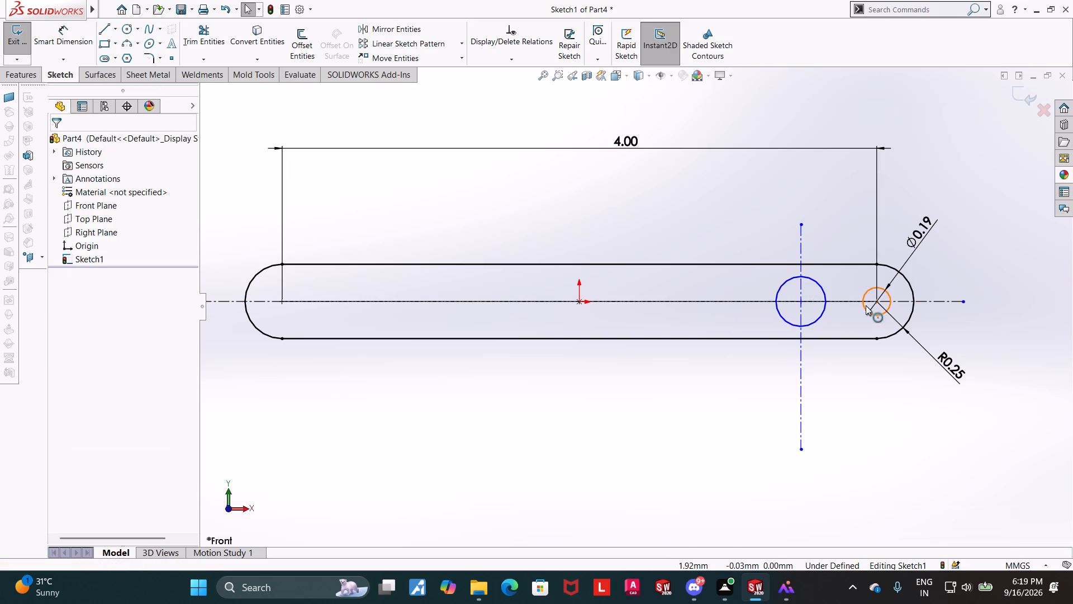
{"action": "left_click", "coordinate": [878, 300]}
{"action": "left_click", "coordinate": [801, 302], "text": "ctrl"}
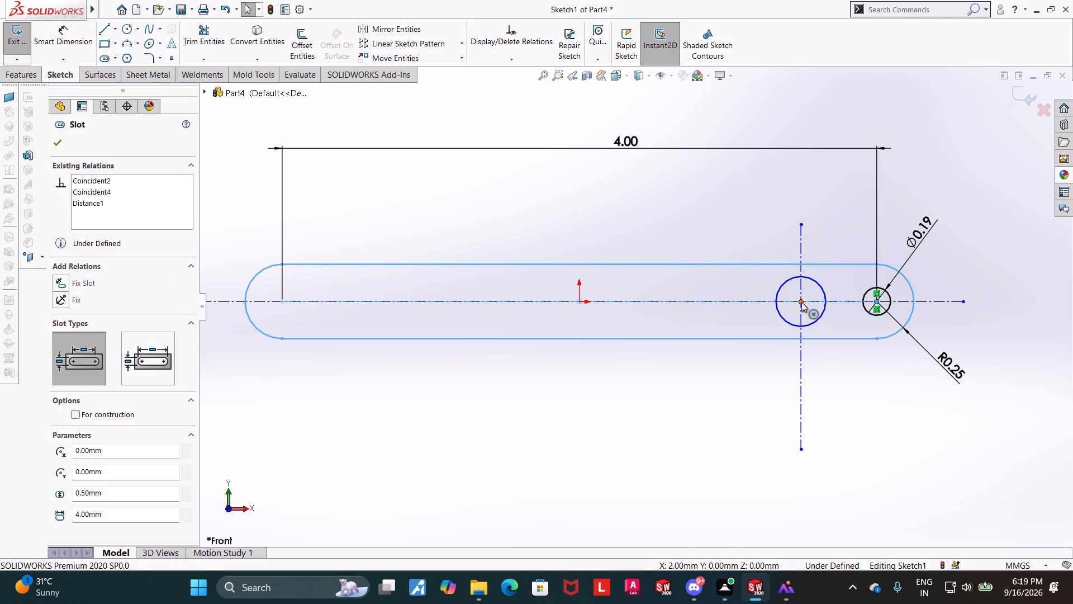
{"action": "left_click", "coordinate": [67, 341]}
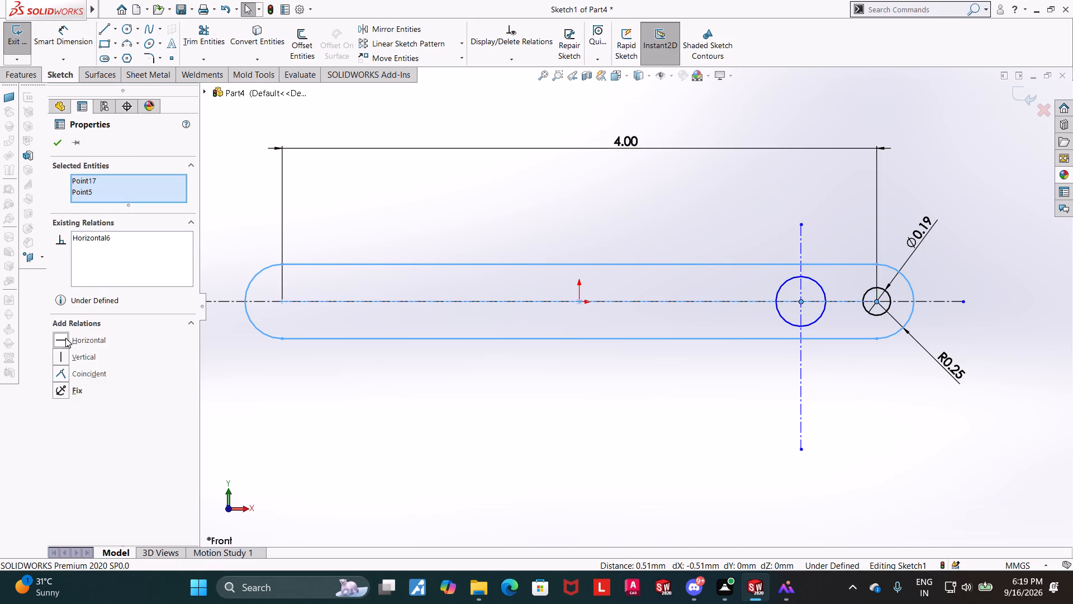
{"action": "left_click", "coordinate": [62, 137]}
{"action": "key", "text": "Escape"}
{"action": "key", "text": "Escape"}
Dimension the distance from the slot's right arc centre to the vertical centerline as 0.5 mm.
{"action": "left_click", "coordinate": [65, 39]}
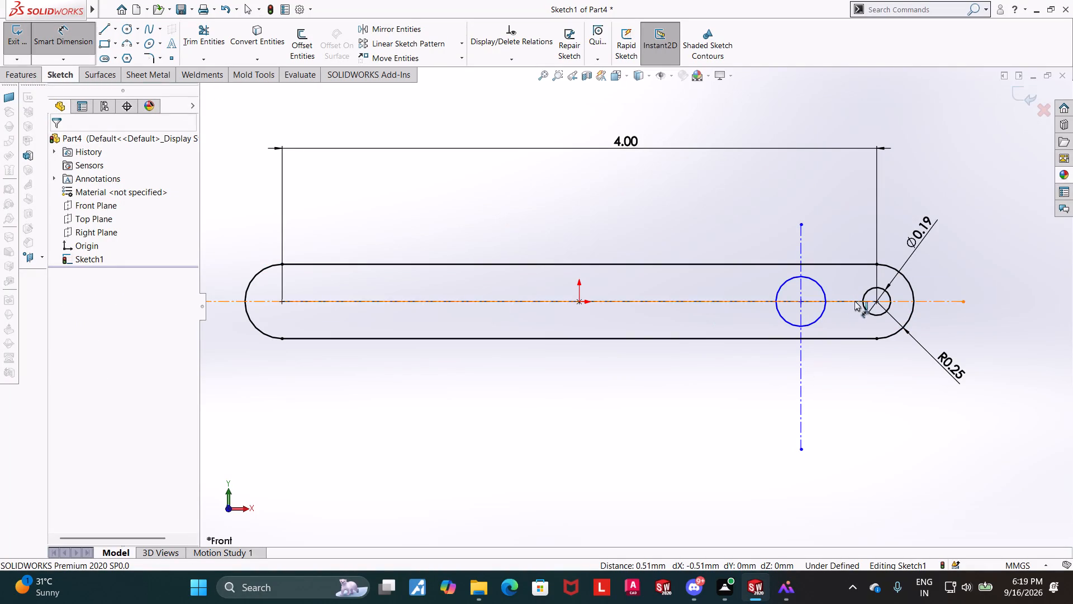
{"action": "left_click", "coordinate": [875, 302]}
{"action": "left_click", "coordinate": [800, 358], "text": "ctrl"}
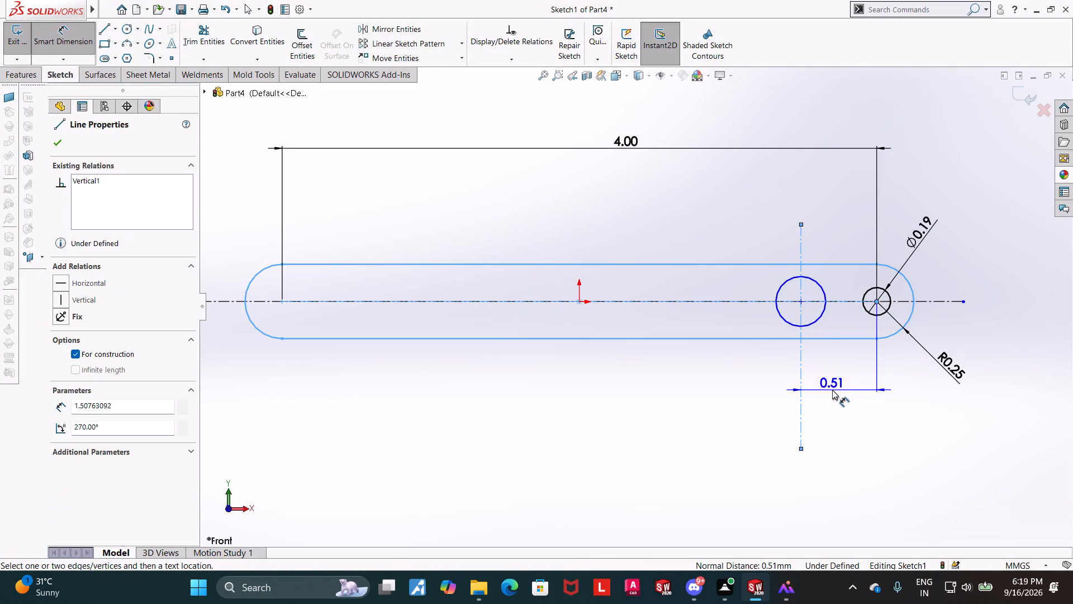
{"action": "left_click", "coordinate": [832, 390]}
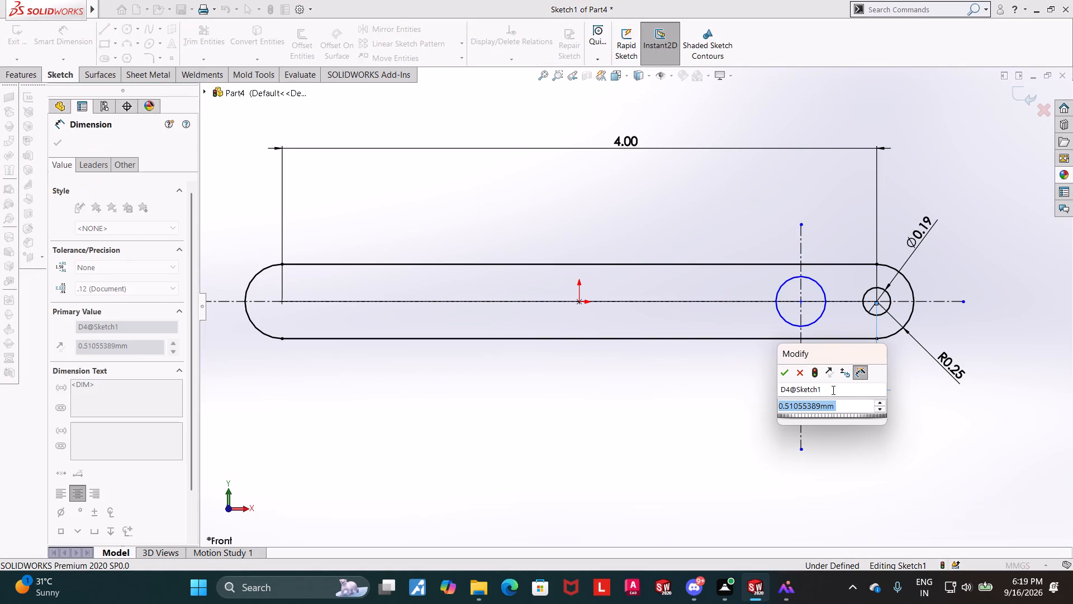
{"action": "type", "text": "0.5"}
{"action": "key", "text": "Return"}
{"action": "key", "text": "Escape"}
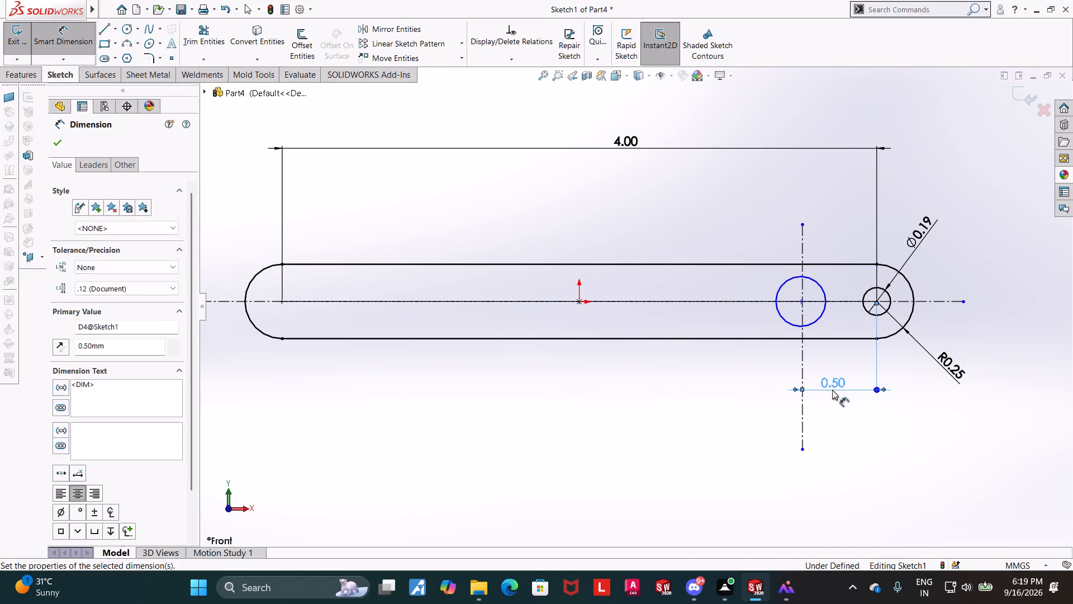
{"action": "key", "text": "Escape"}
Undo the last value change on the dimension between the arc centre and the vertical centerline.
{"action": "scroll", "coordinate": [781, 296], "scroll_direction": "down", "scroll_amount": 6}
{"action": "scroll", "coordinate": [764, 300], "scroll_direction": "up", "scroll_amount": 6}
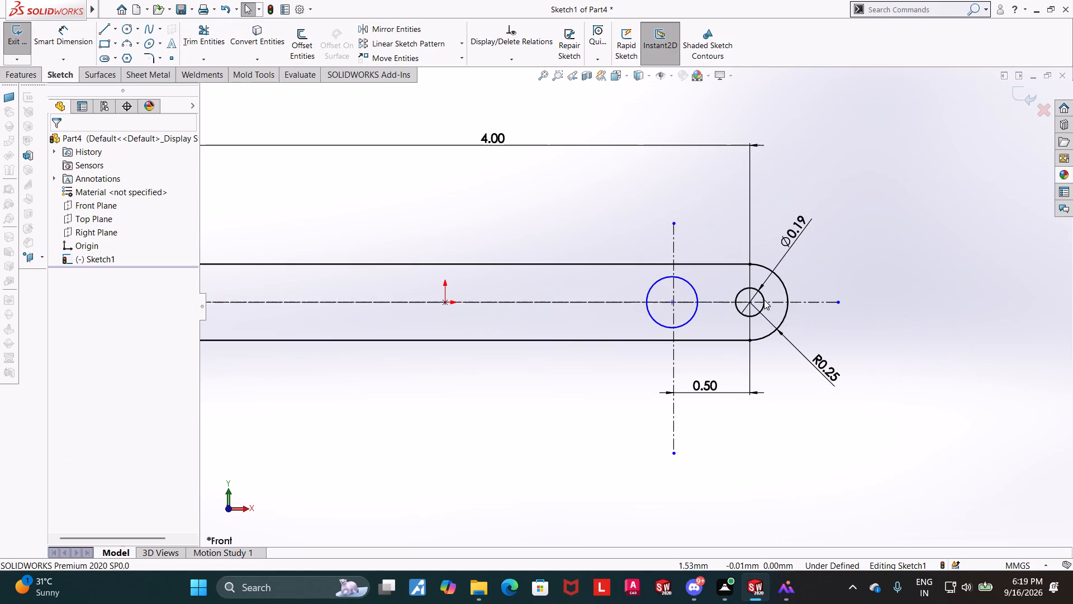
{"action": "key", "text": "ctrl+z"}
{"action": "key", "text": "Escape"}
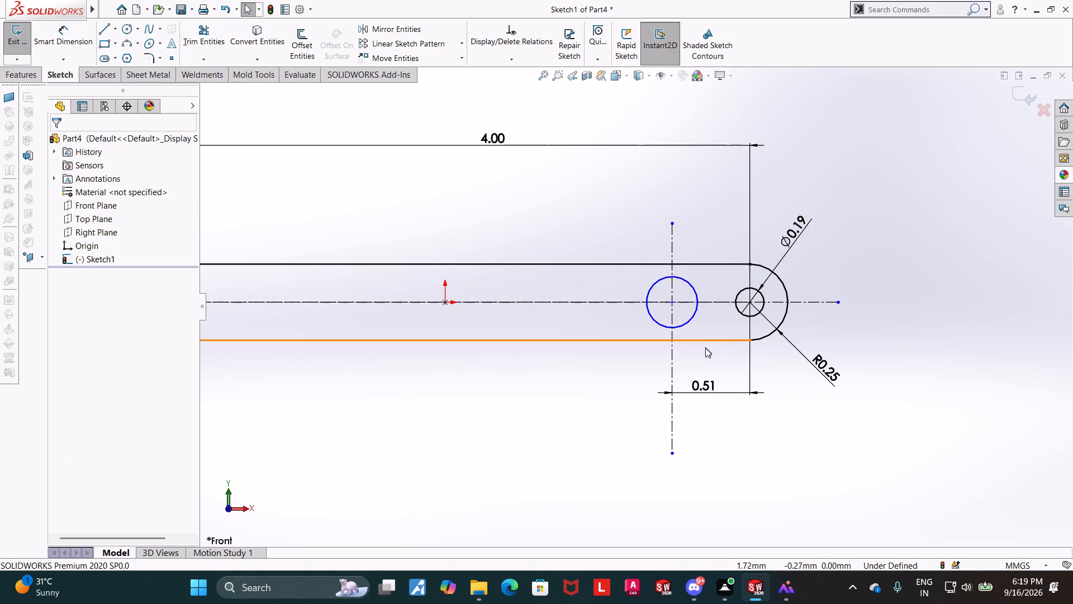
Add a Coincident relation between the second circle's centre and the vertical centerline.
{"action": "scroll", "coordinate": [673, 321], "scroll_direction": "down", "scroll_amount": 6}
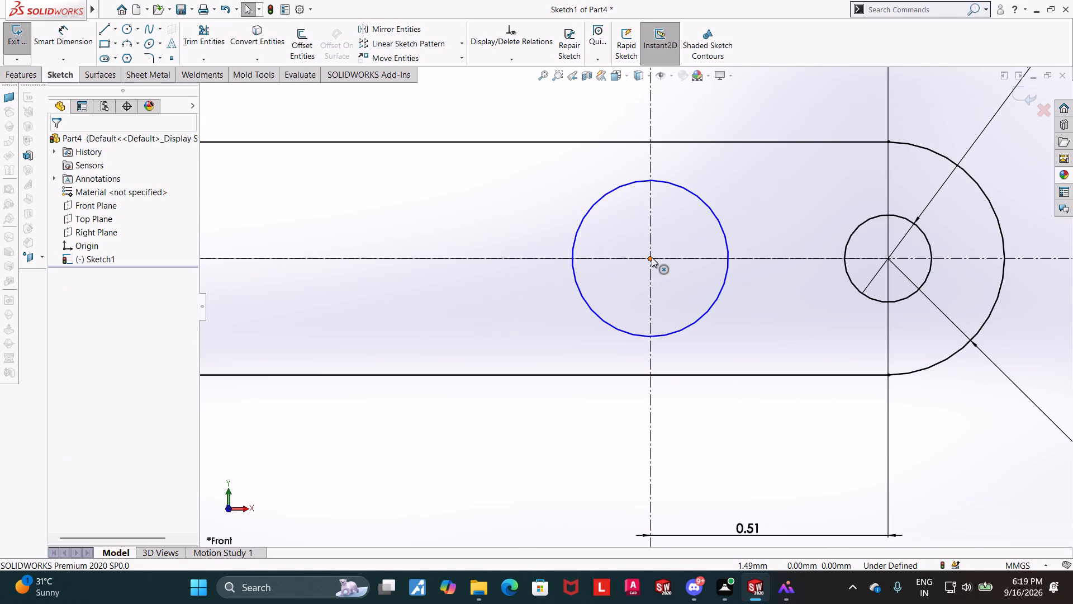
{"action": "left_click", "coordinate": [652, 258]}
{"action": "left_click", "coordinate": [648, 281], "text": "ctrl"}
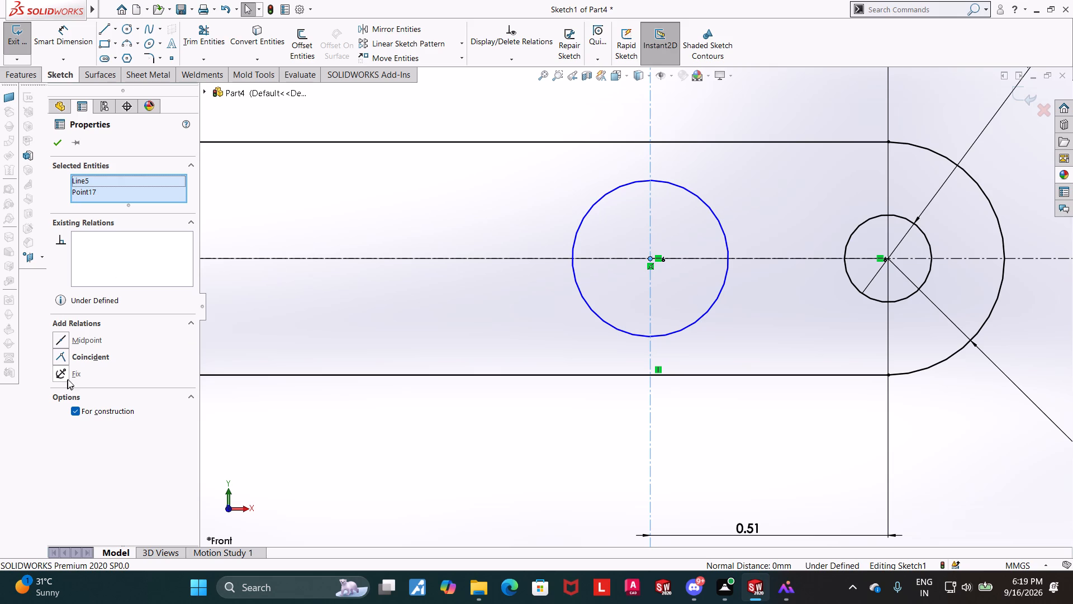
{"action": "left_click", "coordinate": [63, 360]}
{"action": "left_click", "coordinate": [61, 143]}
{"action": "key", "text": "Escape"}
{"action": "key", "text": "Escape"}
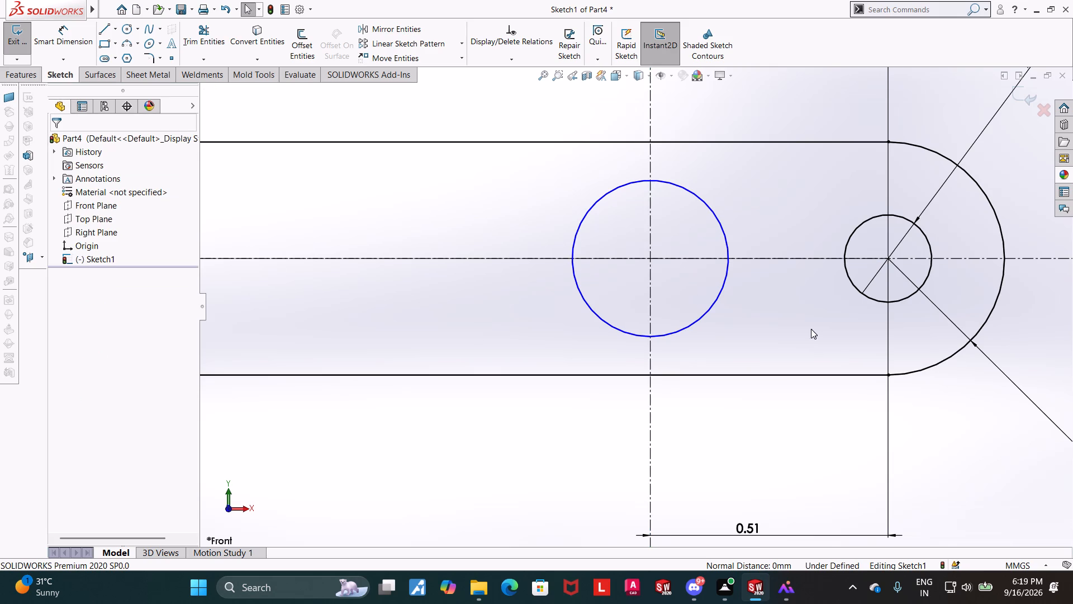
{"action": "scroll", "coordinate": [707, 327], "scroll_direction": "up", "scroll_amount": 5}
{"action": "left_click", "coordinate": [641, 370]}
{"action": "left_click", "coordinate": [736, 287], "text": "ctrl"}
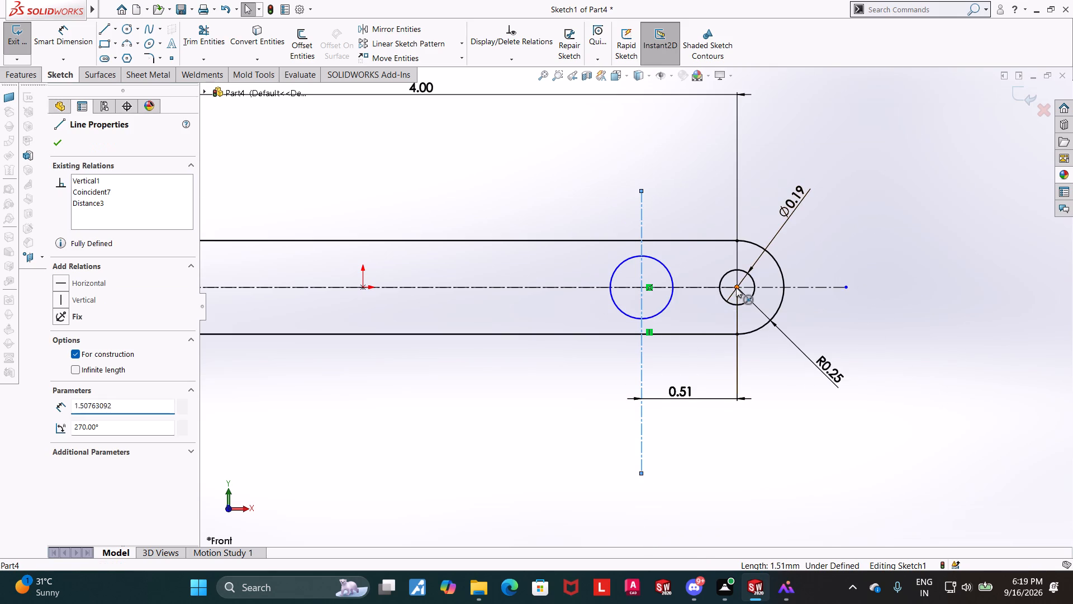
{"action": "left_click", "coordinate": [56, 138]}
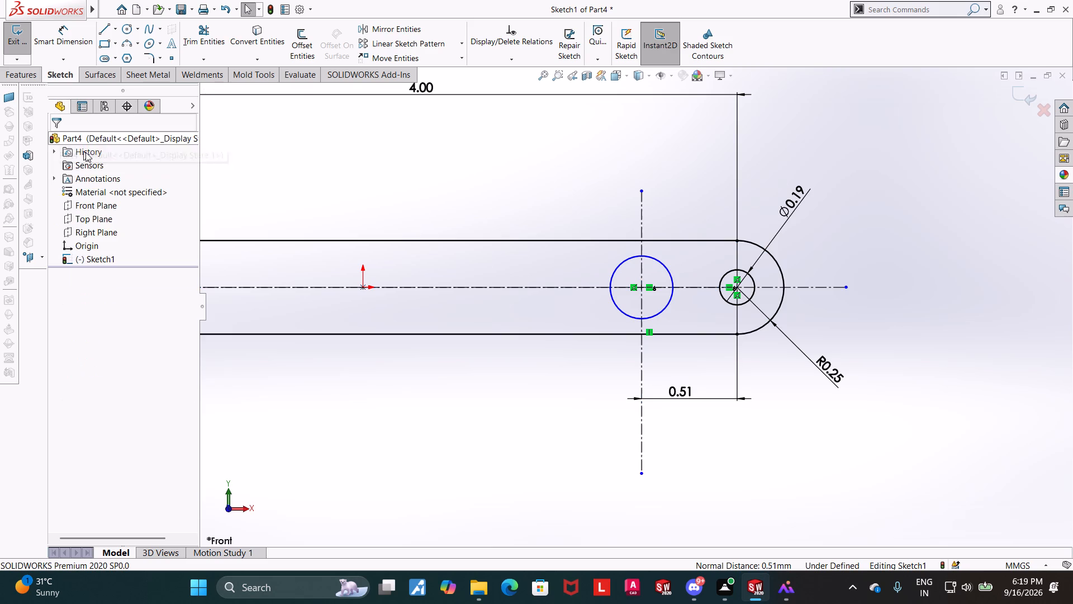
Set the distance between the slot's right arc centre and the vertical centerline to 0.5 mm.
{"action": "double_click", "coordinate": [685, 395]}
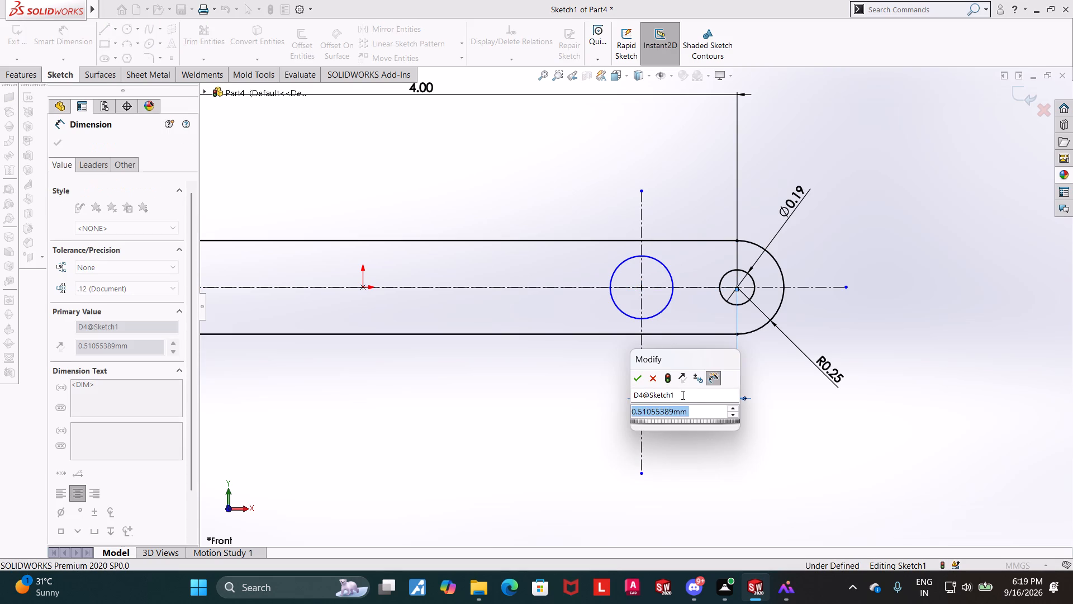
{"action": "type", "text": "0.5"}
{"action": "key", "text": "Return"}
{"action": "key", "text": "Escape"}
{"action": "key", "text": "Escape"}
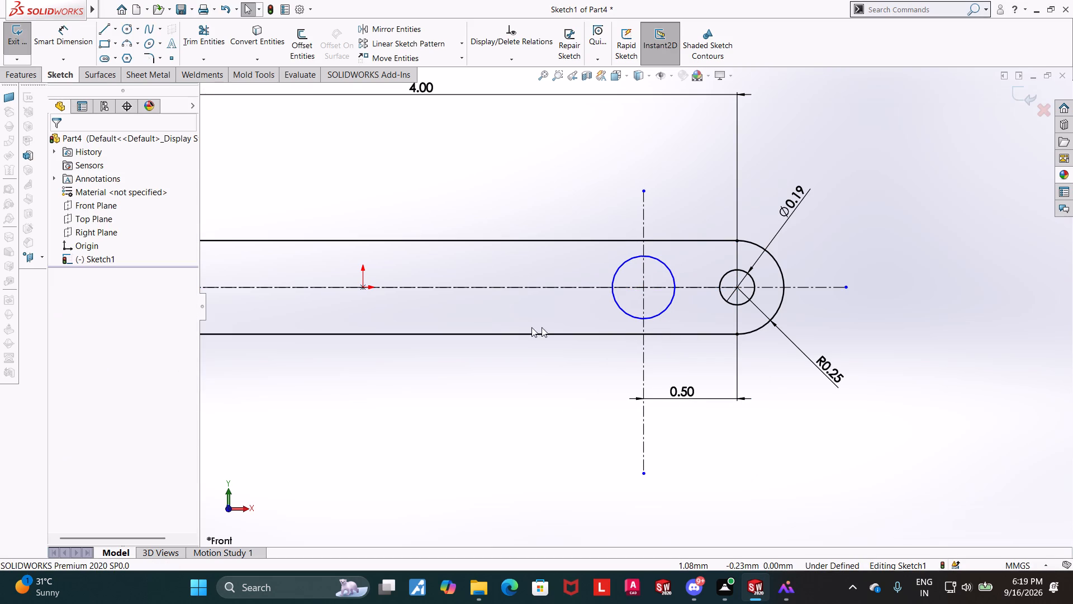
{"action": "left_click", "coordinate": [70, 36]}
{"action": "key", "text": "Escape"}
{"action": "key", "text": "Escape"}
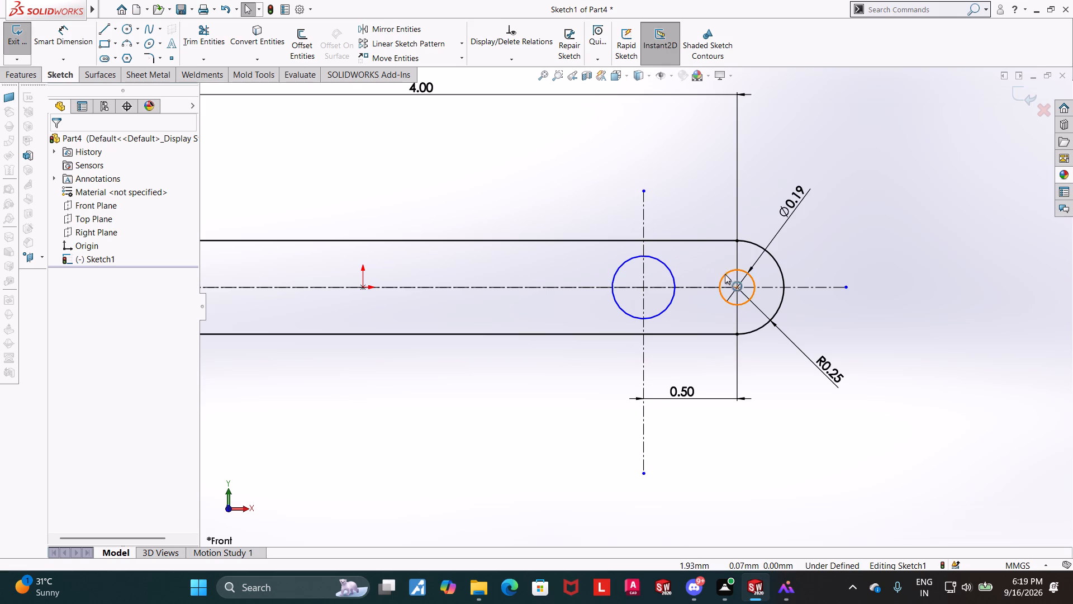
Add an Equal relation between the circle at the slot's end and the circle on the vertical centerline.
{"action": "left_click", "coordinate": [730, 276]}
{"action": "left_click", "coordinate": [725, 273]}
{"action": "left_click", "coordinate": [666, 268], "text": "ctrl"}
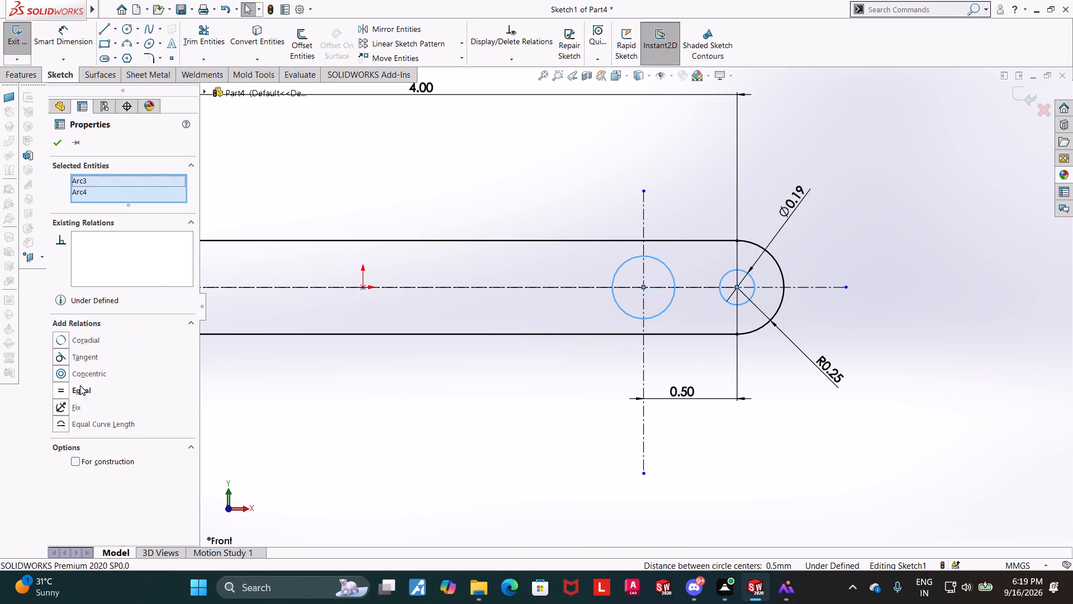
{"action": "left_click", "coordinate": [64, 391]}
{"action": "left_click", "coordinate": [57, 141]}
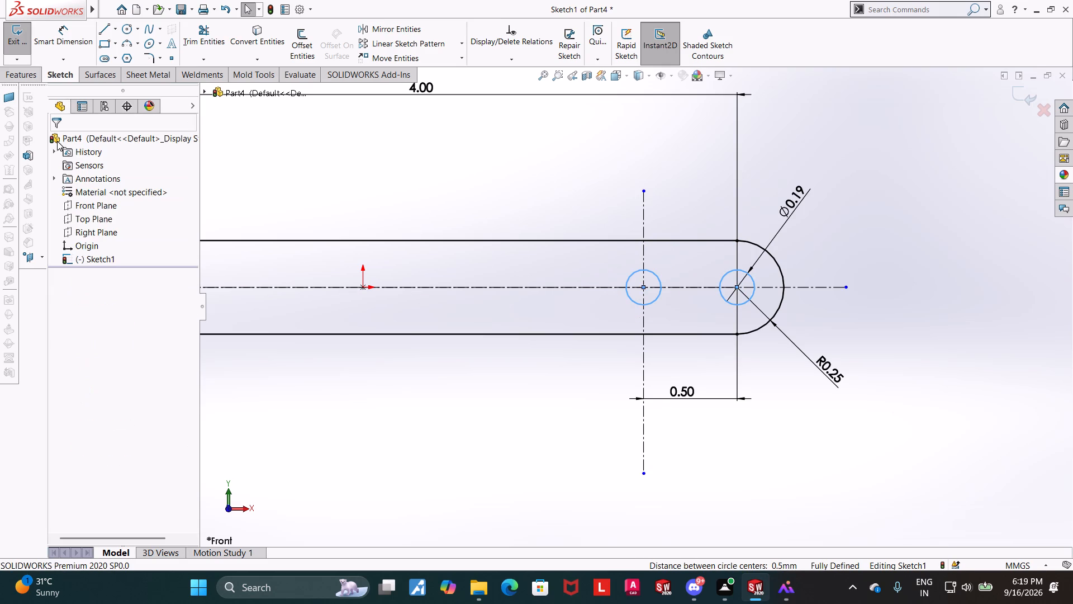
Close the link sketch and extrude it 0.25 mm with the Mid Plane end condition.
{"action": "scroll", "coordinate": [507, 360], "scroll_direction": "up", "scroll_amount": 6}
{"action": "key", "text": "Escape"}
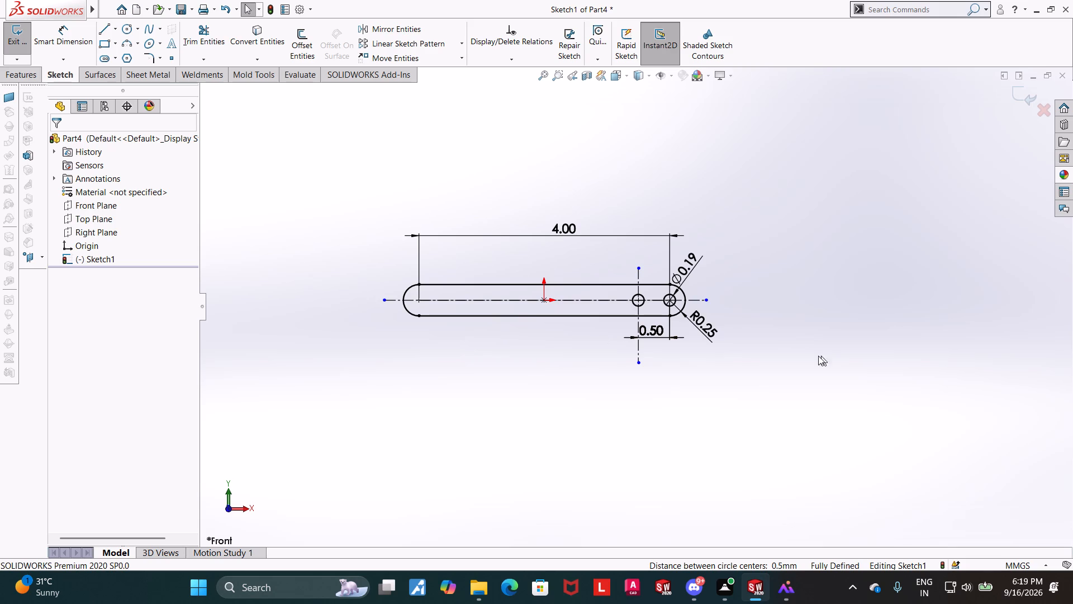
{"action": "key", "text": "Escape"}
{"action": "key", "text": "Escape"}
{"action": "middle_click_drag", "start_coordinate": [797, 322], "coordinate": [747, 336]}
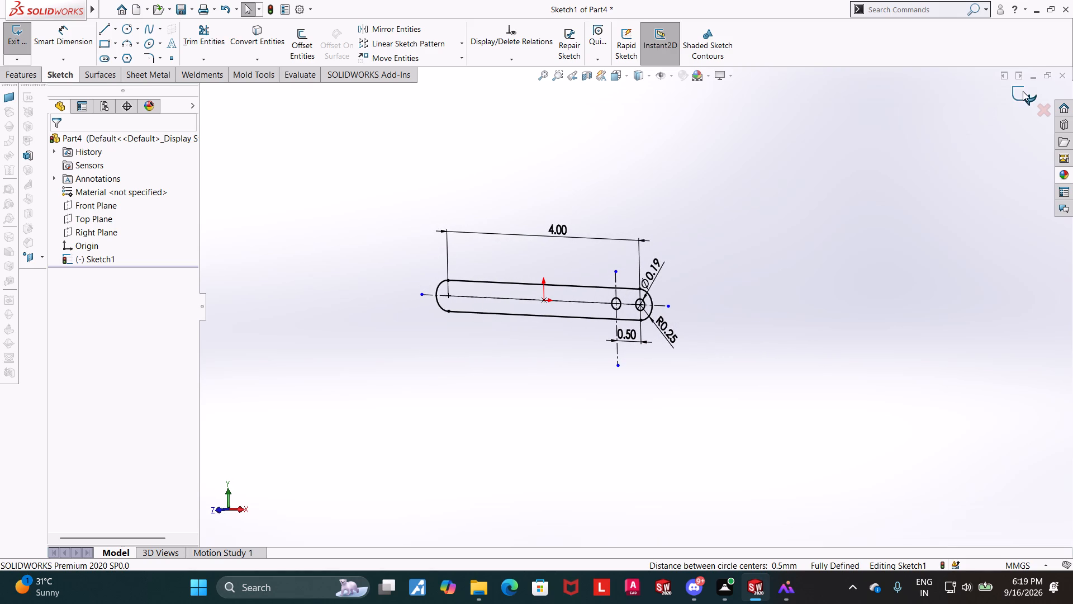
{"action": "left_click", "coordinate": [1023, 91]}
{"action": "middle_click_drag", "start_coordinate": [825, 249], "coordinate": [813, 256]}
{"action": "left_click", "coordinate": [32, 34]}
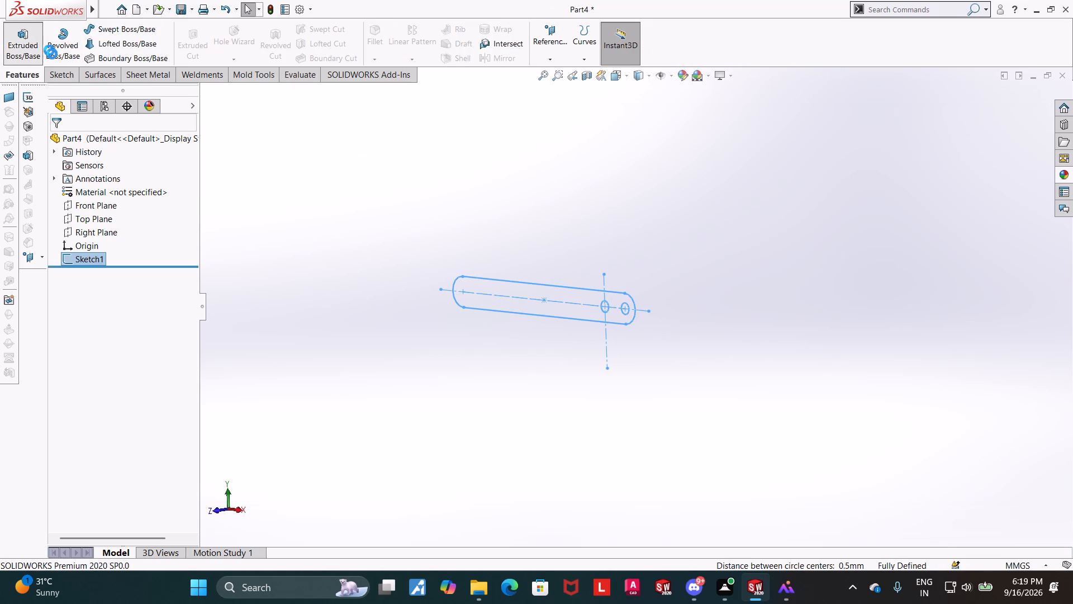
{"action": "middle_click_drag", "start_coordinate": [281, 235], "coordinate": [276, 247]}
{"action": "scroll", "coordinate": [334, 234], "scroll_direction": "up", "scroll_amount": 1}
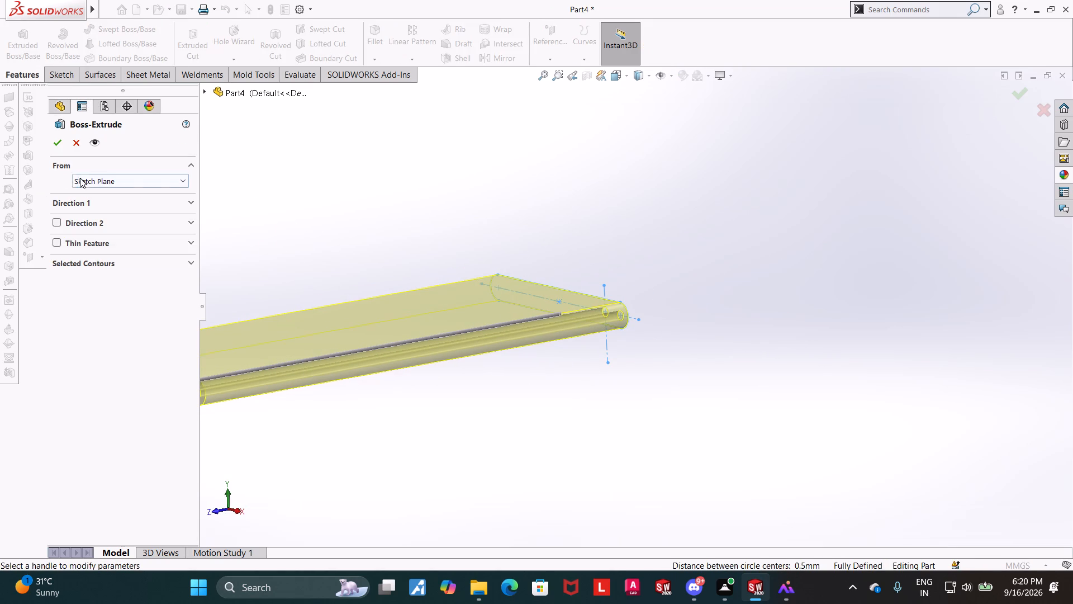
{"action": "left_click", "coordinate": [82, 178]}
{"action": "left_click", "coordinate": [337, 216]}
{"action": "left_click", "coordinate": [97, 202]}
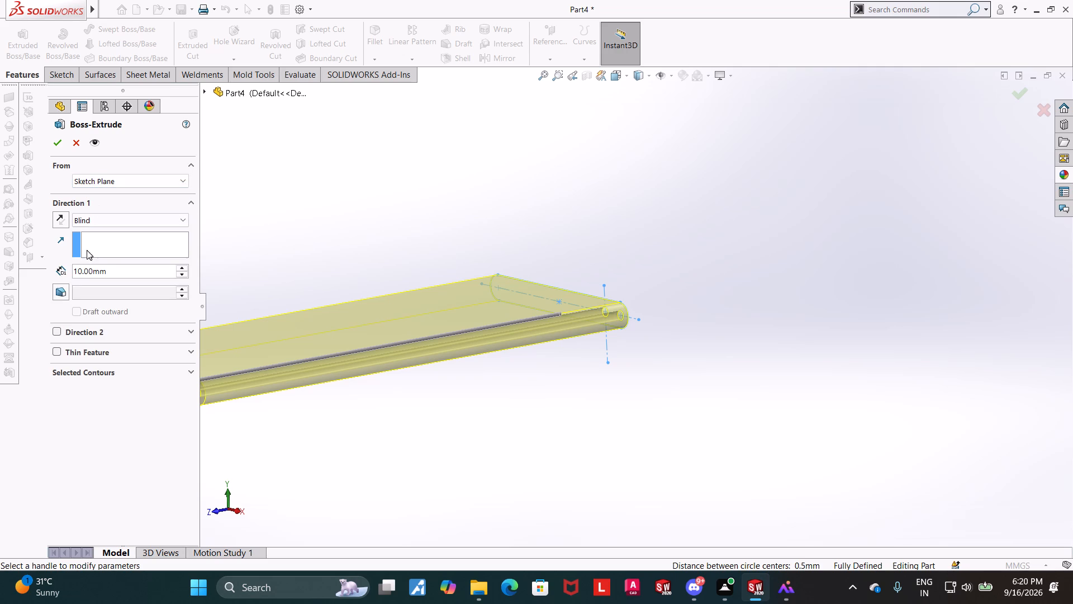
{"action": "left_click", "coordinate": [113, 220]}
{"action": "left_click", "coordinate": [99, 280]}
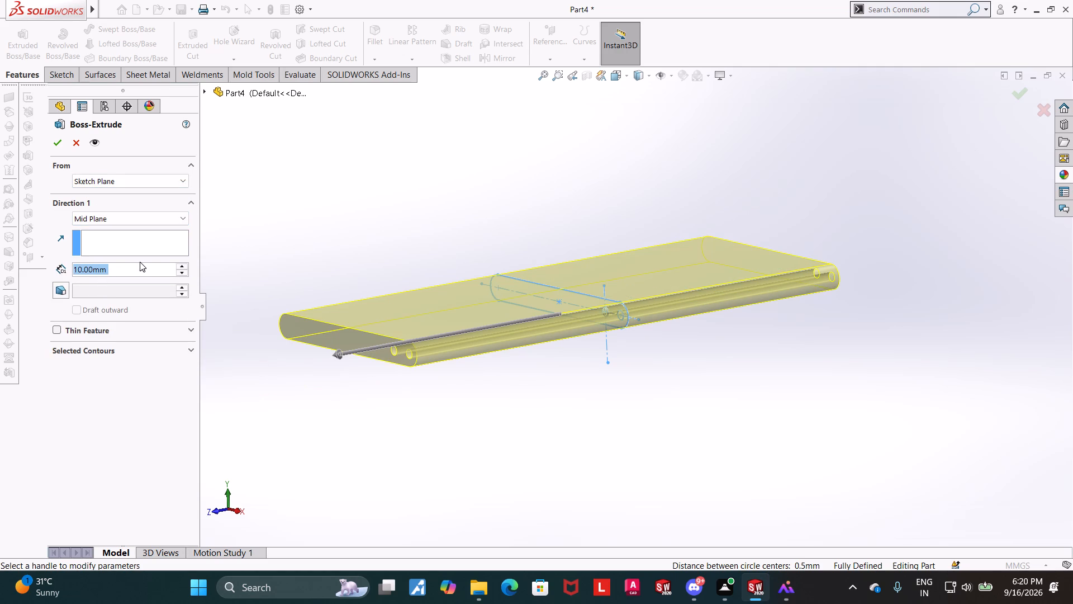
{"action": "type", "text": "0.25"}
{"action": "key", "text": "Return"}
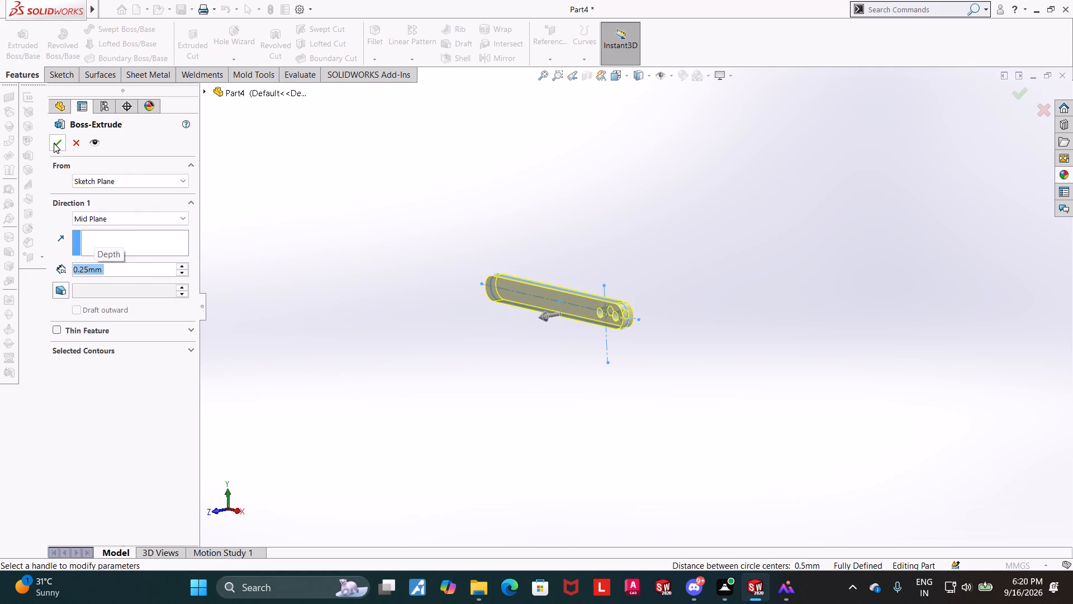
{"action": "left_click", "coordinate": [54, 143]}
{"action": "scroll", "coordinate": [616, 282], "scroll_direction": "down", "scroll_amount": 1}
{"action": "left_click", "coordinate": [754, 292]}
Save the extruded part as "handle" in the Downloads folder.
{"action": "middle_click_drag", "start_coordinate": [719, 294], "coordinate": [730, 297]}
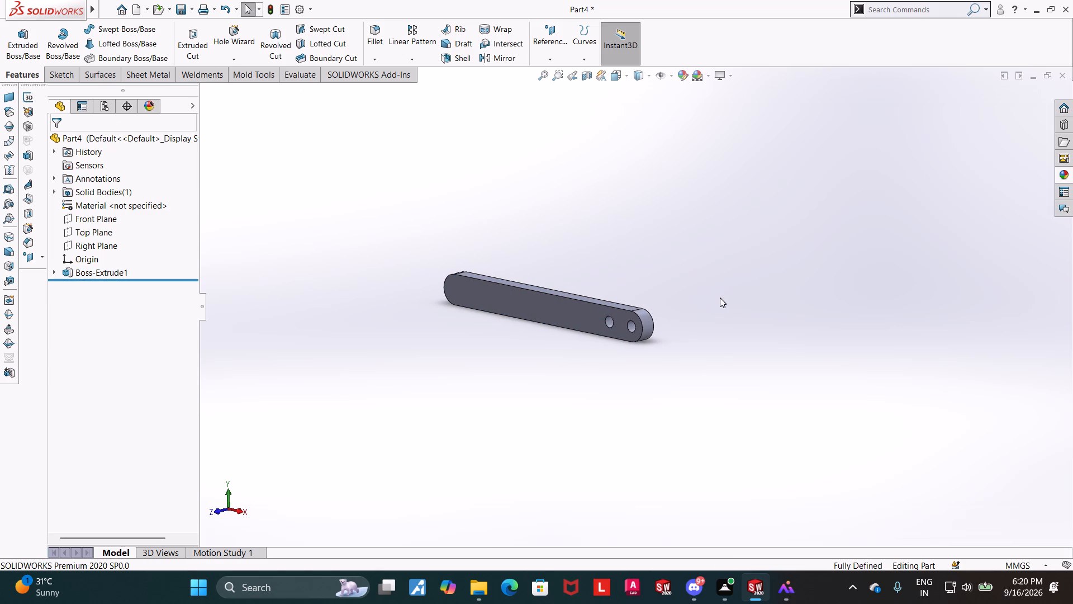
{"action": "middle_click_drag", "start_coordinate": [701, 298], "coordinate": [712, 299]}
{"action": "scroll", "coordinate": [670, 293], "scroll_direction": "down", "scroll_amount": 2}
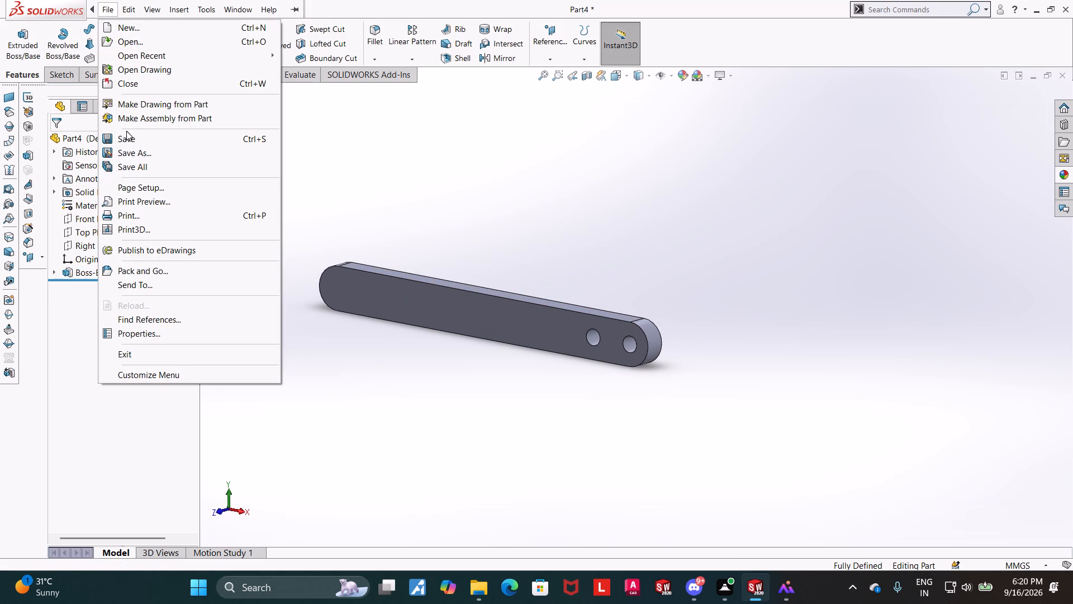
{"action": "left_click", "coordinate": [131, 150]}
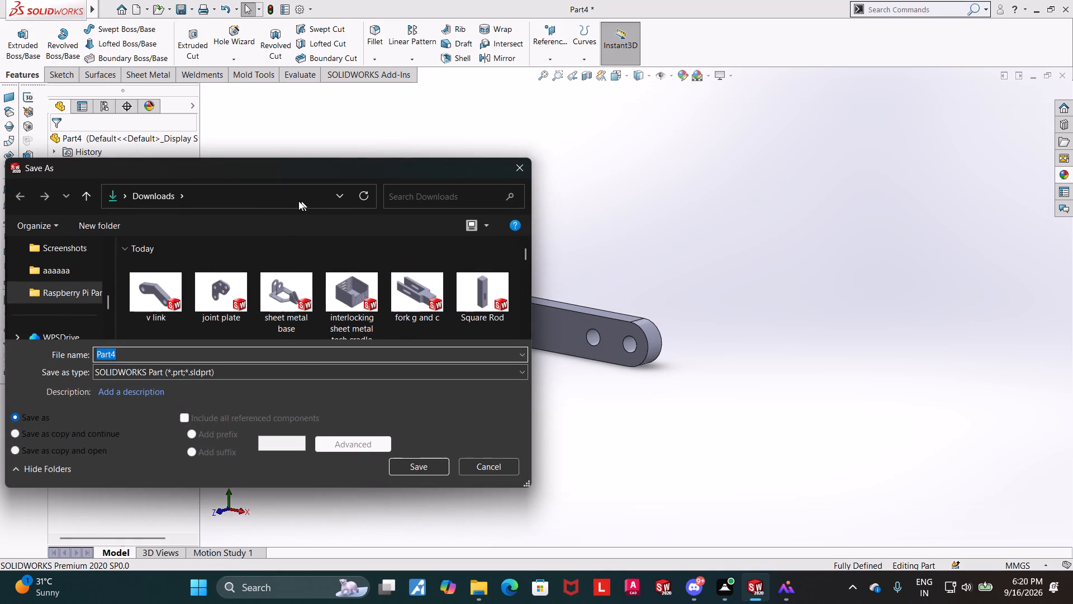
{"action": "type", "text": "handle"}
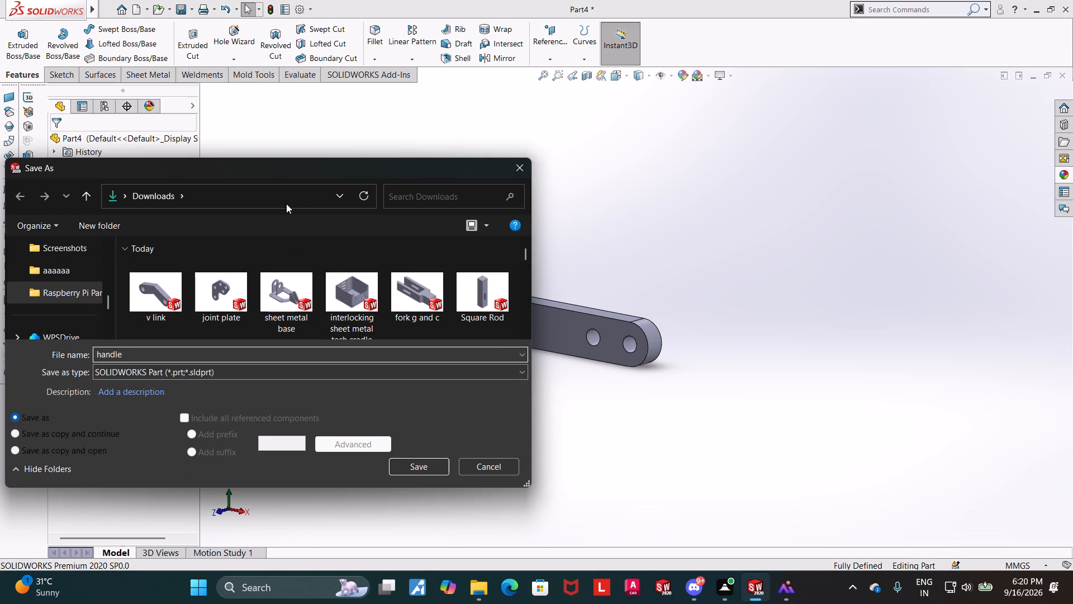
{"action": "left_click", "coordinate": [414, 467]}
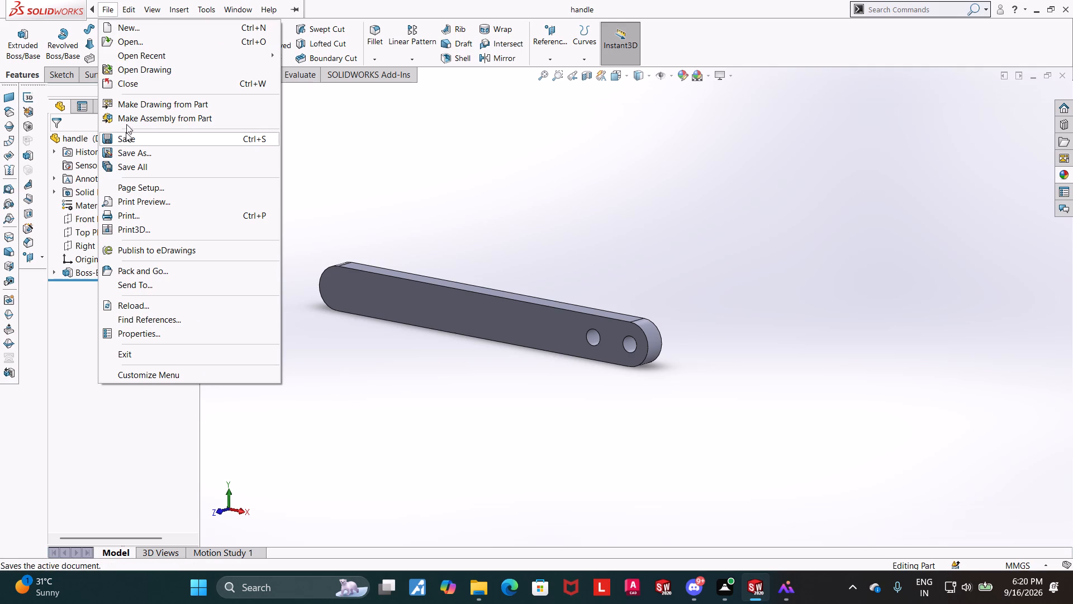
Create a new part document and open a sketch on its Front Plane.
{"action": "left_click", "coordinate": [129, 30]}
{"action": "double_click", "coordinate": [272, 270]}
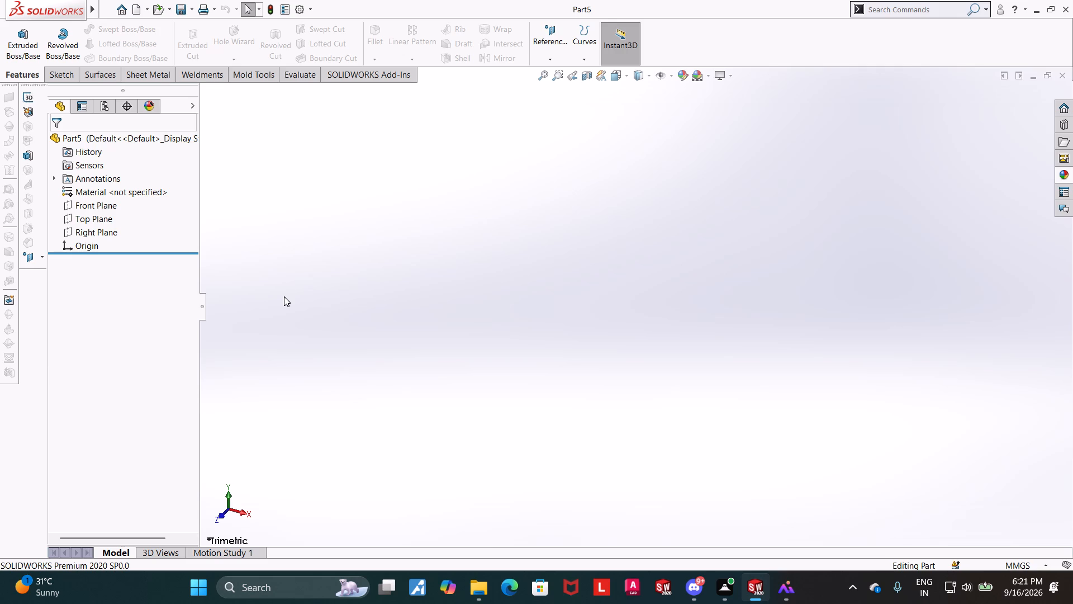
{"action": "left_click", "coordinate": [93, 207]}
{"action": "left_click", "coordinate": [99, 186]}
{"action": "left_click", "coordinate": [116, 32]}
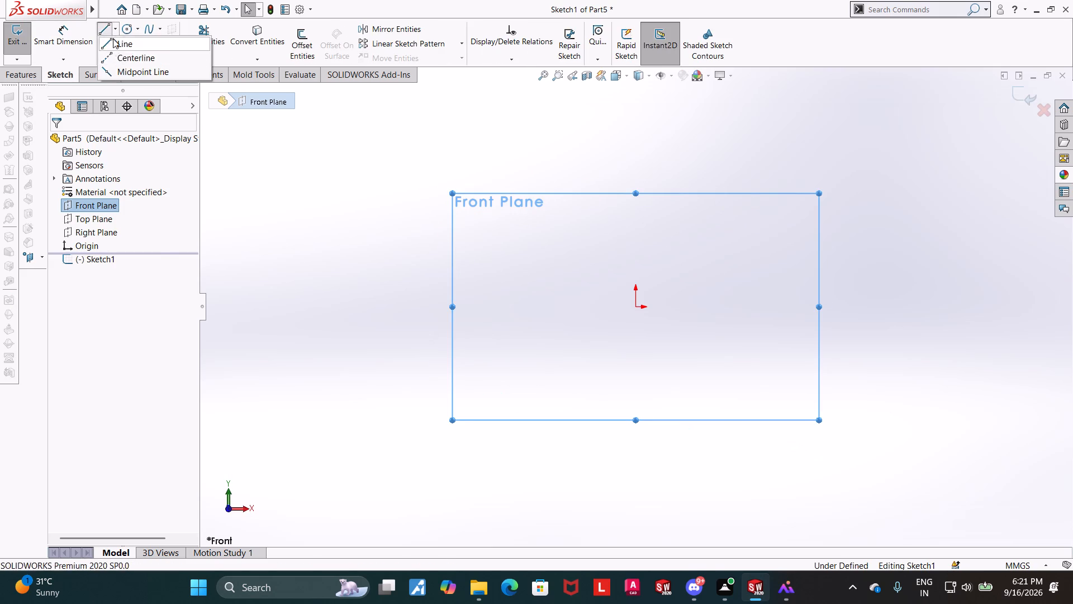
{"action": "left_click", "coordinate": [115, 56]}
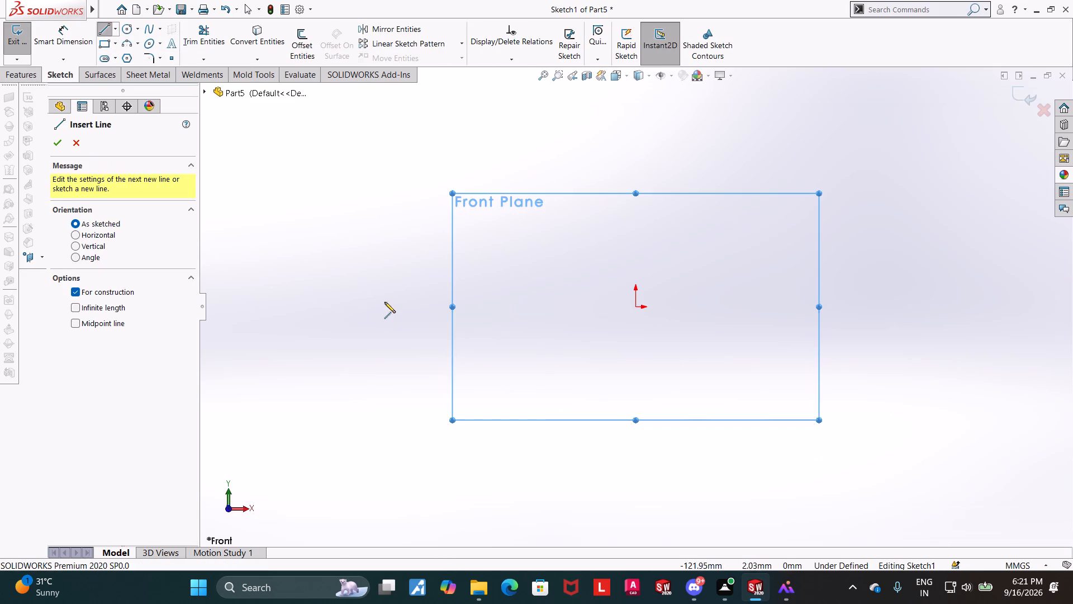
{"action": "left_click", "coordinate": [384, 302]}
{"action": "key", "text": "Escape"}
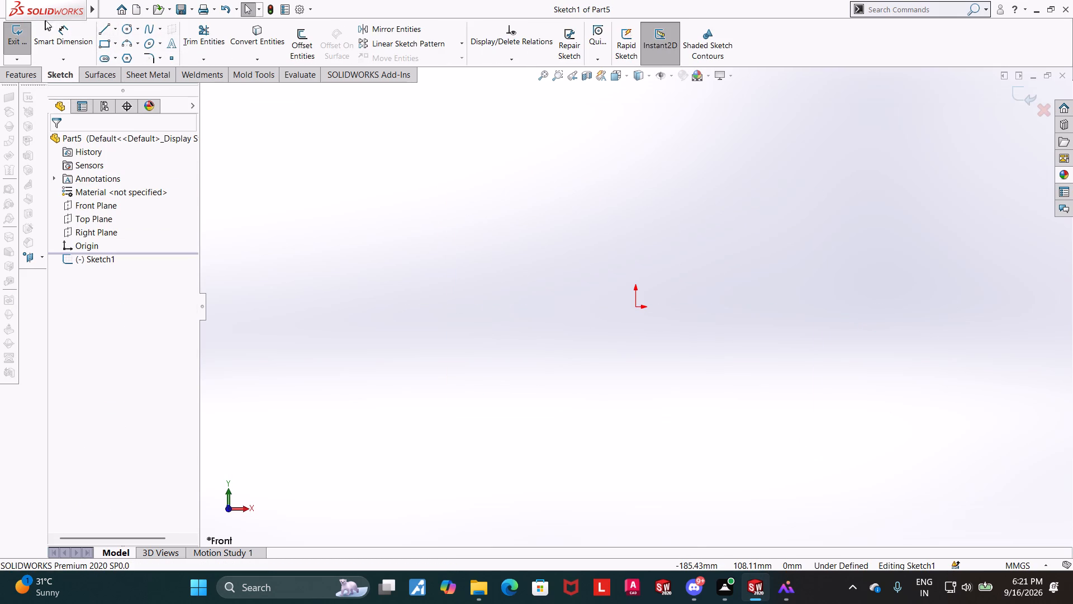
Sketch a horizontal centerline through the origin, extending to both sides of it.
{"action": "left_click", "coordinate": [117, 28]}
{"action": "left_click", "coordinate": [122, 60]}
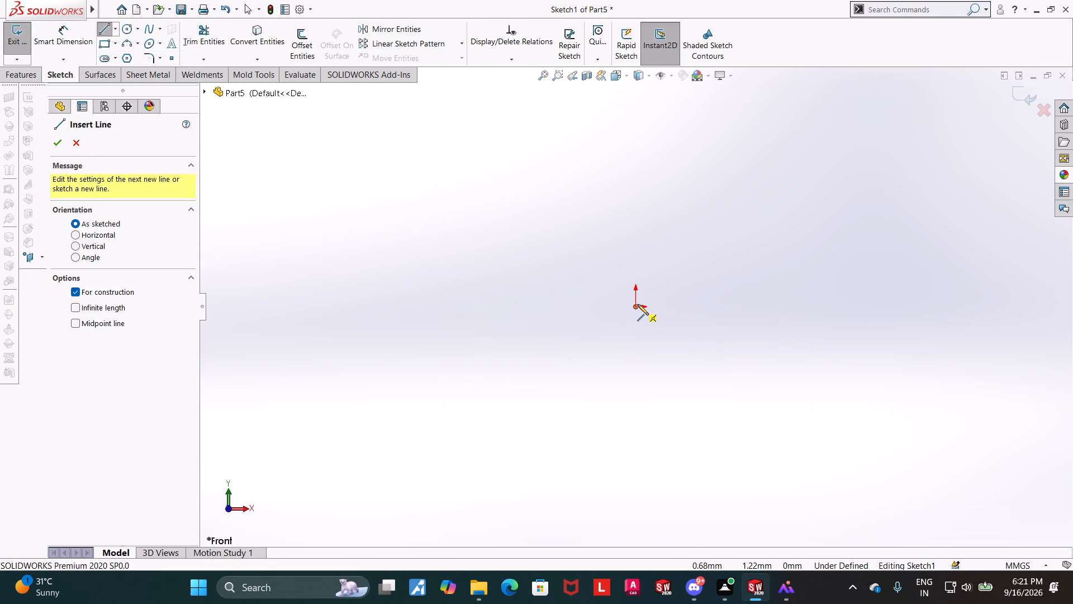
{"action": "left_click", "coordinate": [375, 308]}
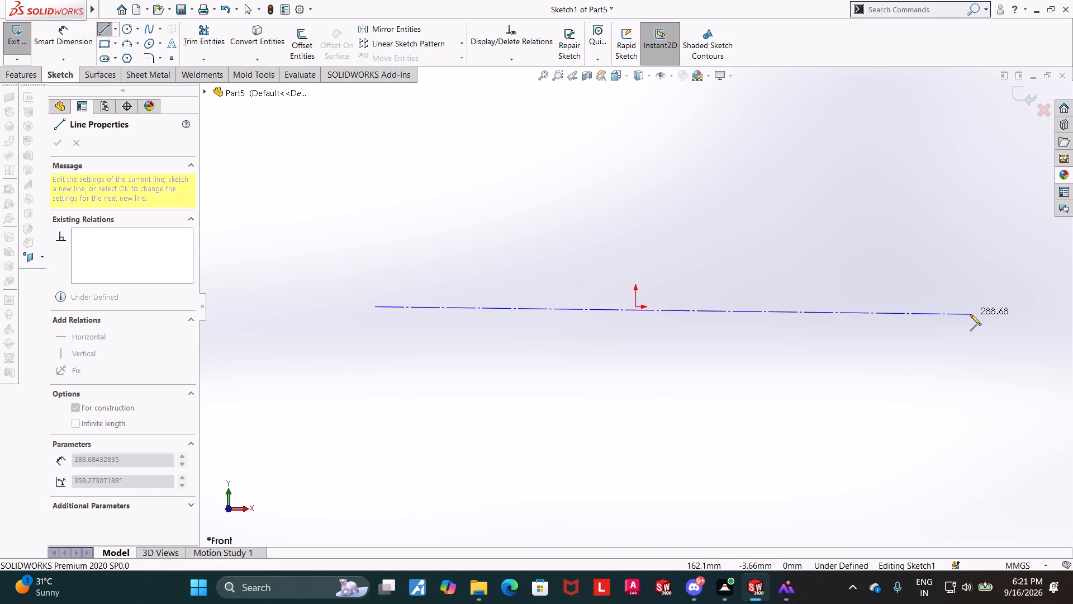
{"action": "left_click", "coordinate": [948, 305]}
{"action": "key", "text": "Escape"}
{"action": "key", "text": "Escape"}
{"action": "key", "text": "Escape"}
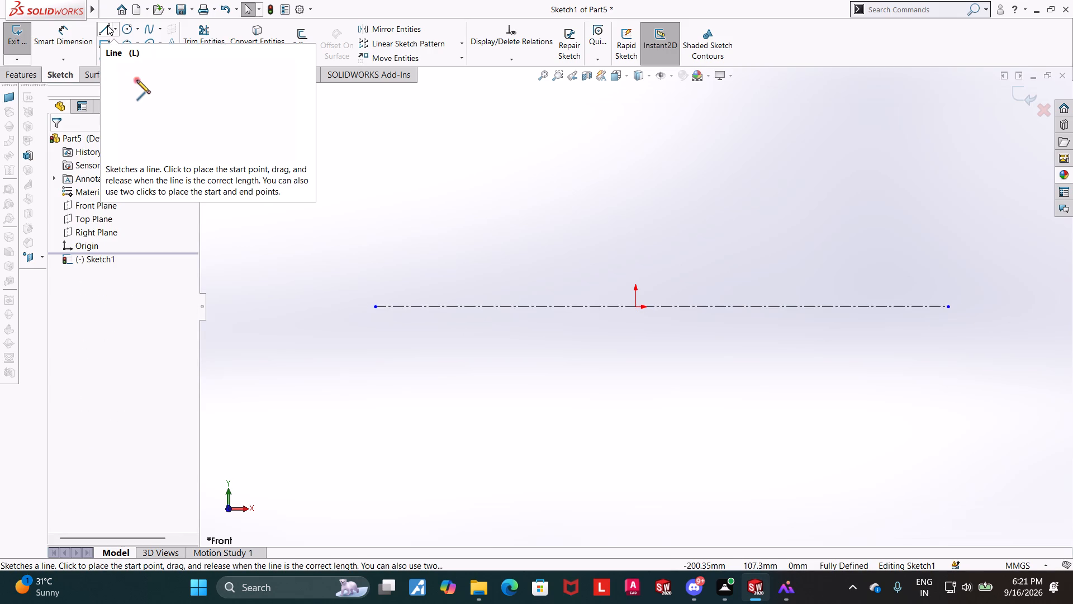
Start the Line tool to sketch solid lines in the Front Plane sketch.
{"action": "left_click", "coordinate": [107, 25]}
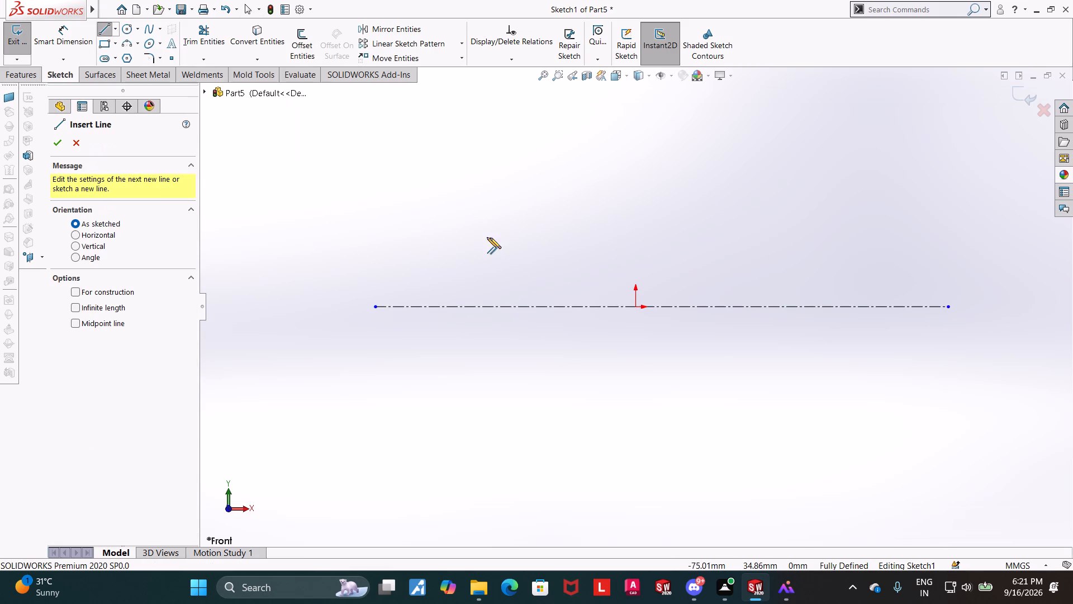
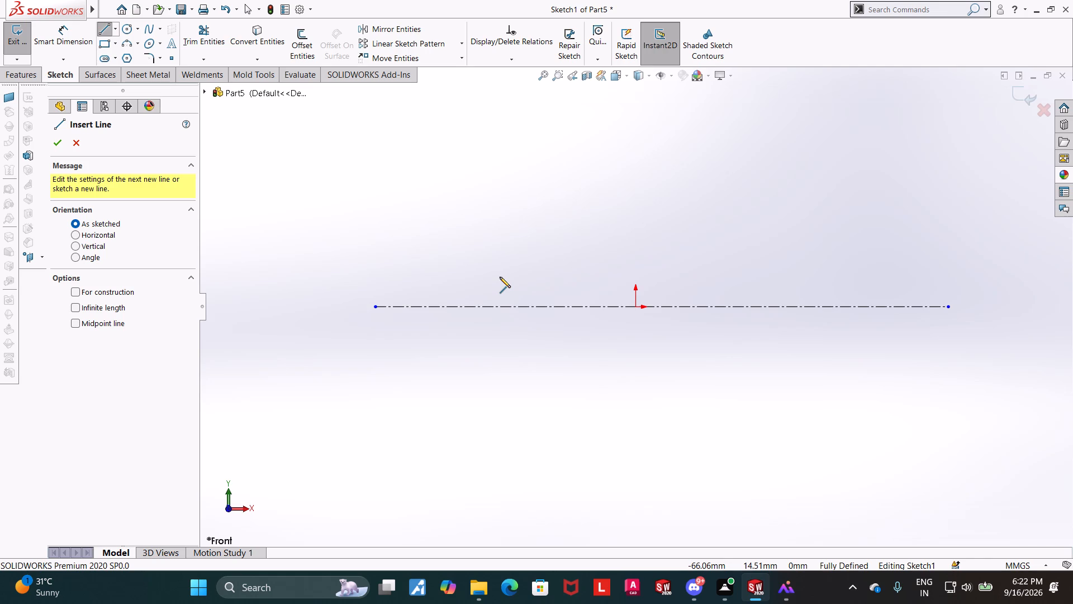
Sketch a corner rectangle about 213.5 by 24.6 mm above the centerline, with its bottom edge lying on the centerline across the origin.
{"action": "left_click", "coordinate": [107, 44]}
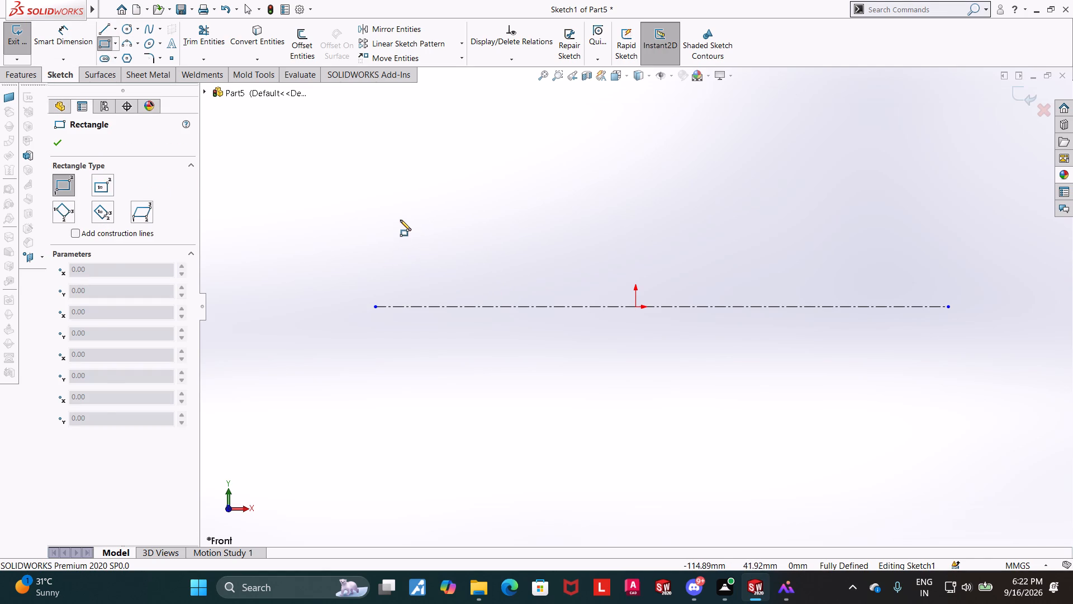
{"action": "left_click", "coordinate": [402, 219]}
{"action": "key", "text": "Escape"}
{"action": "left_click", "coordinate": [107, 40]}
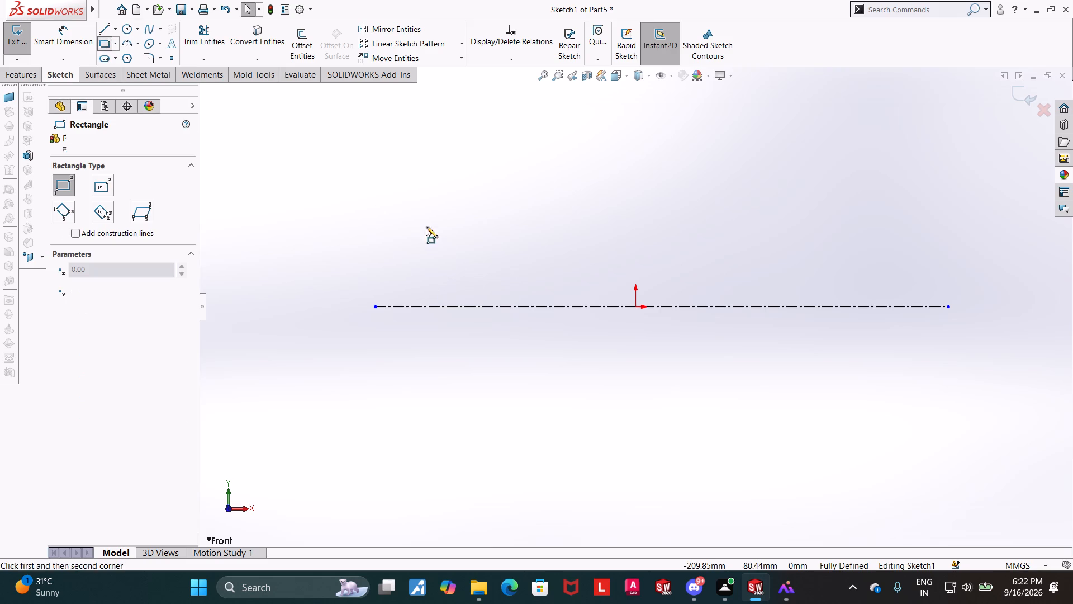
{"action": "left_click", "coordinate": [403, 256]}
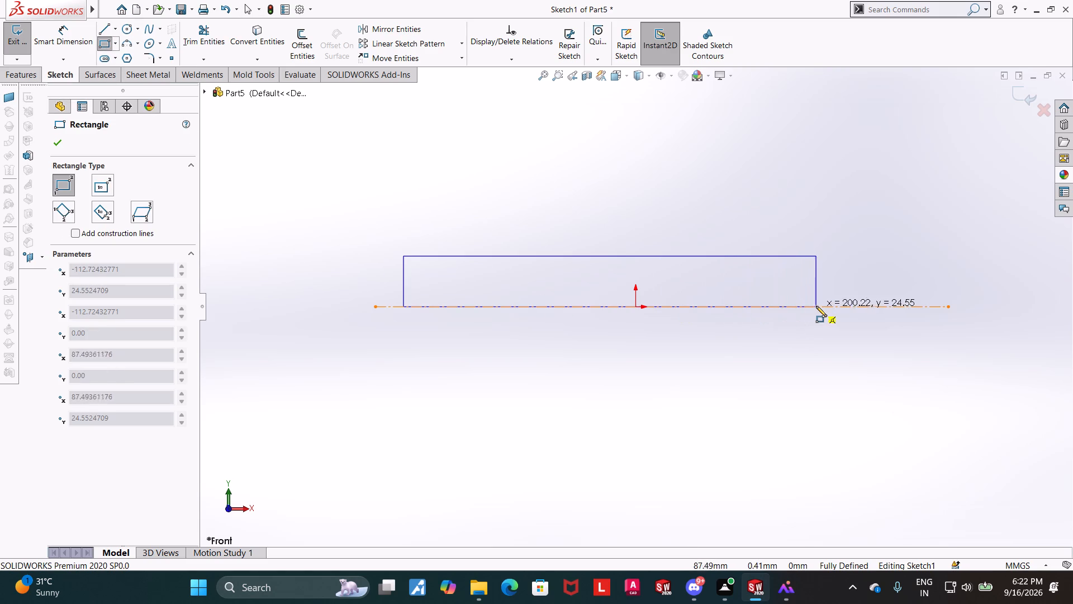
{"action": "left_click", "coordinate": [843, 305]}
{"action": "key", "text": "Escape"}
{"action": "key", "text": "Escape"}
{"action": "key", "text": "Escape"}
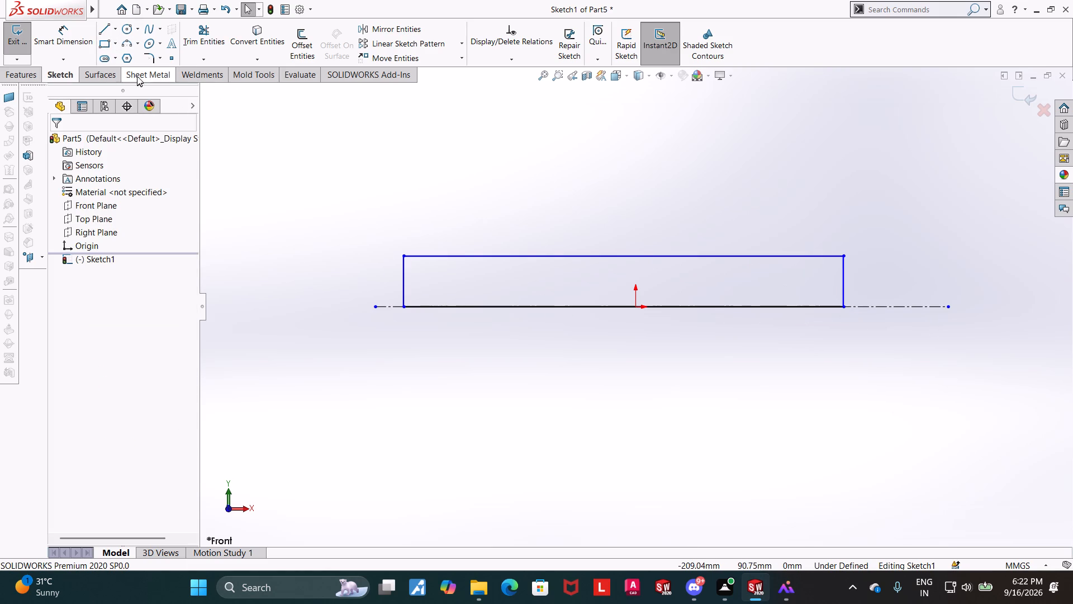
Dimension the distance between the rectangle's top edge and the centerline as 0.25 mm.
{"action": "left_click", "coordinate": [77, 34]}
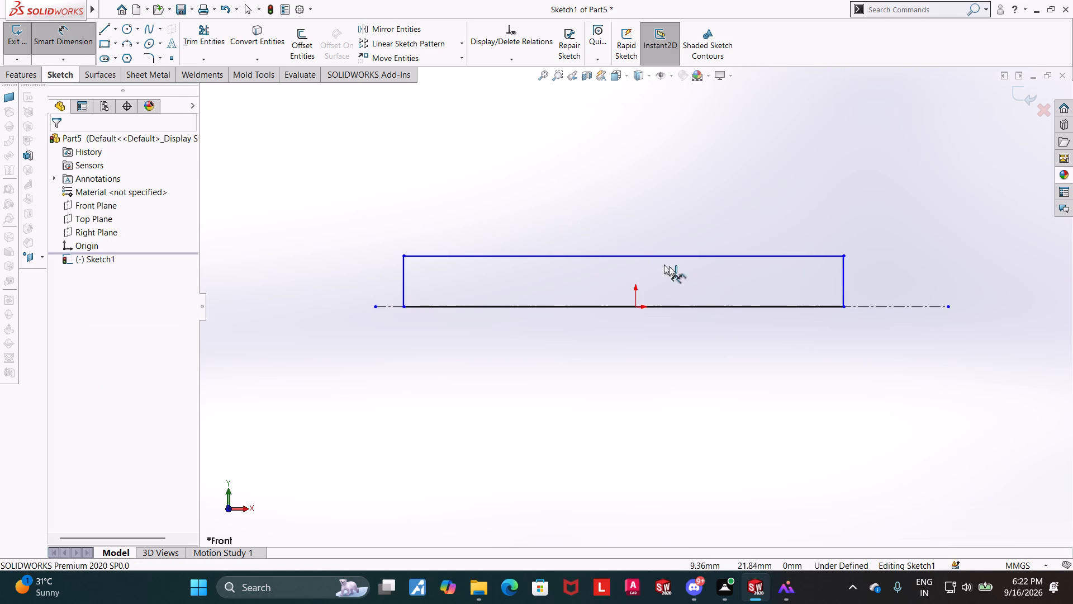
{"action": "left_click", "coordinate": [742, 256]}
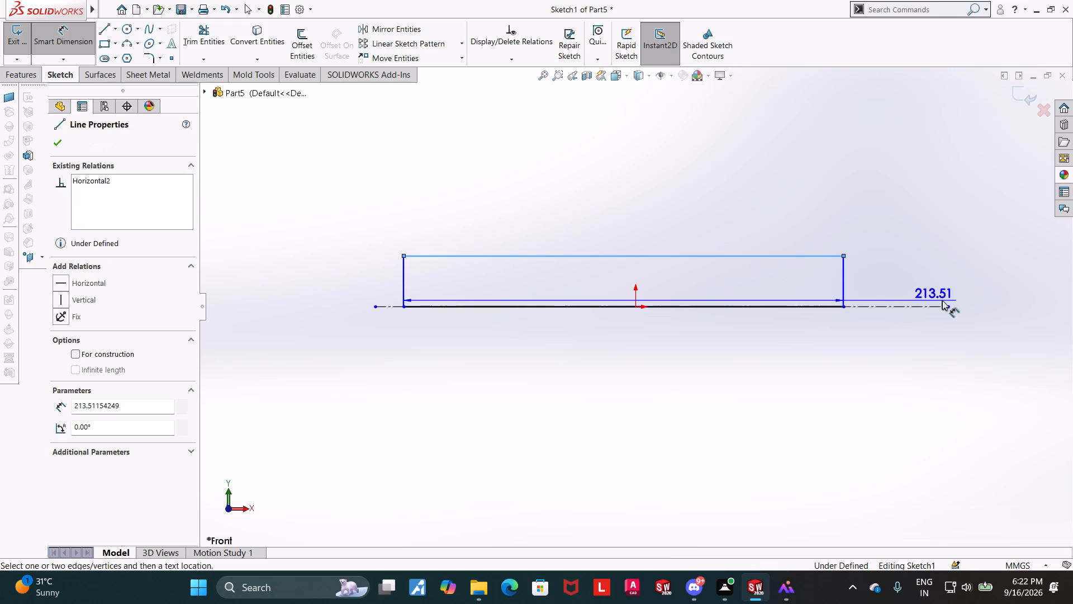
{"action": "left_click", "coordinate": [923, 308]}
{"action": "left_click", "coordinate": [914, 284]}
{"action": "key", "text": "5"}
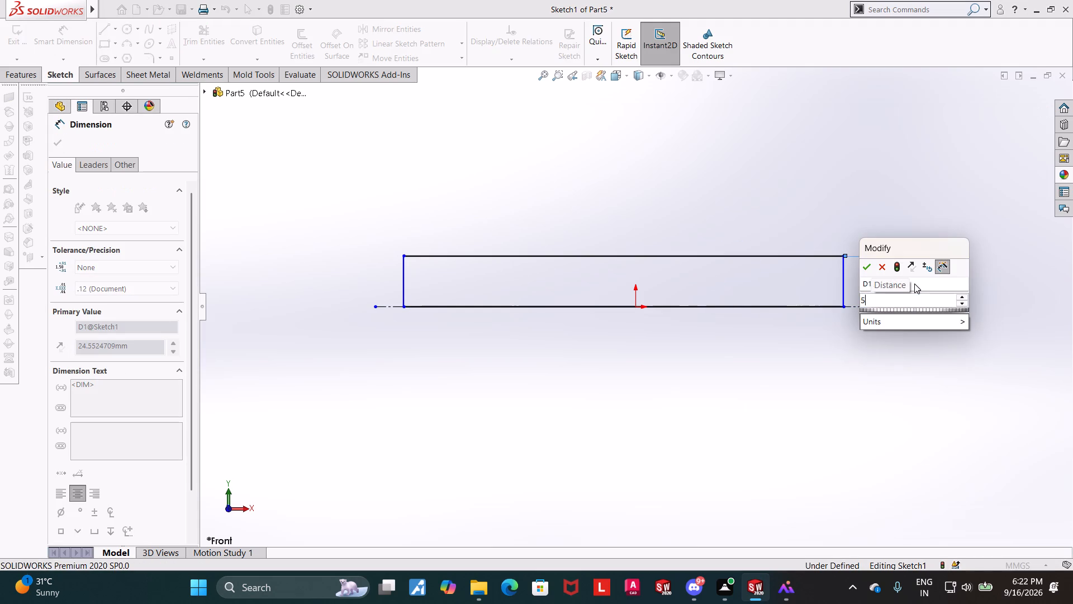
{"action": "key", "text": "BackSpace"}
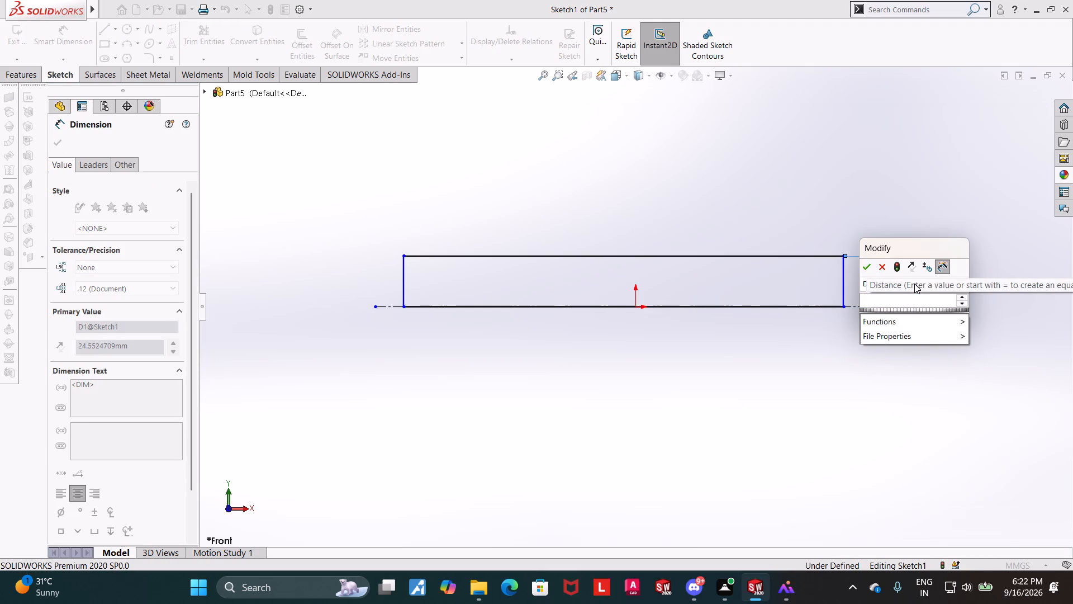
{"action": "type", "text": "0.25"}
{"action": "key", "text": "Return"}
{"action": "key", "text": "Escape"}
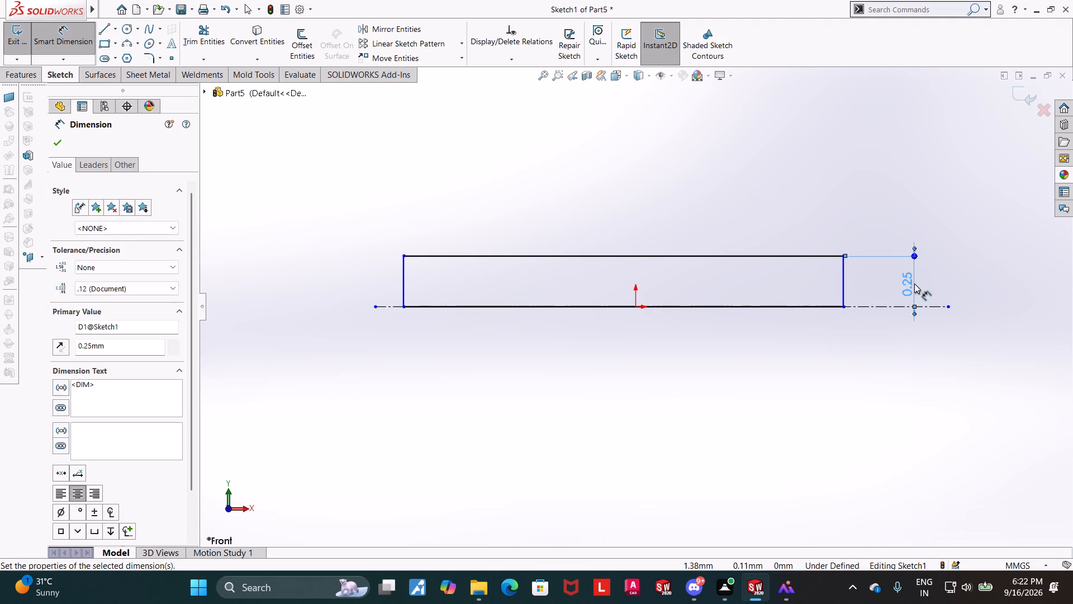
{"action": "key", "text": "Escape"}
{"action": "key", "text": "Escape"}
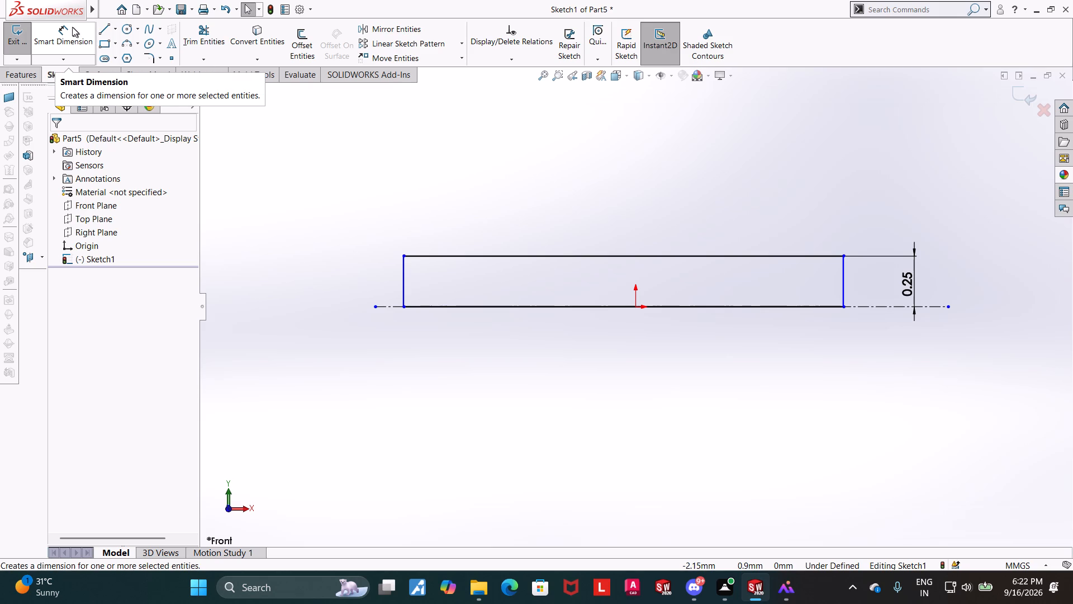
Dimension the distance between the rectangle's two vertical sides as 4 mm.
{"action": "left_click", "coordinate": [72, 27]}
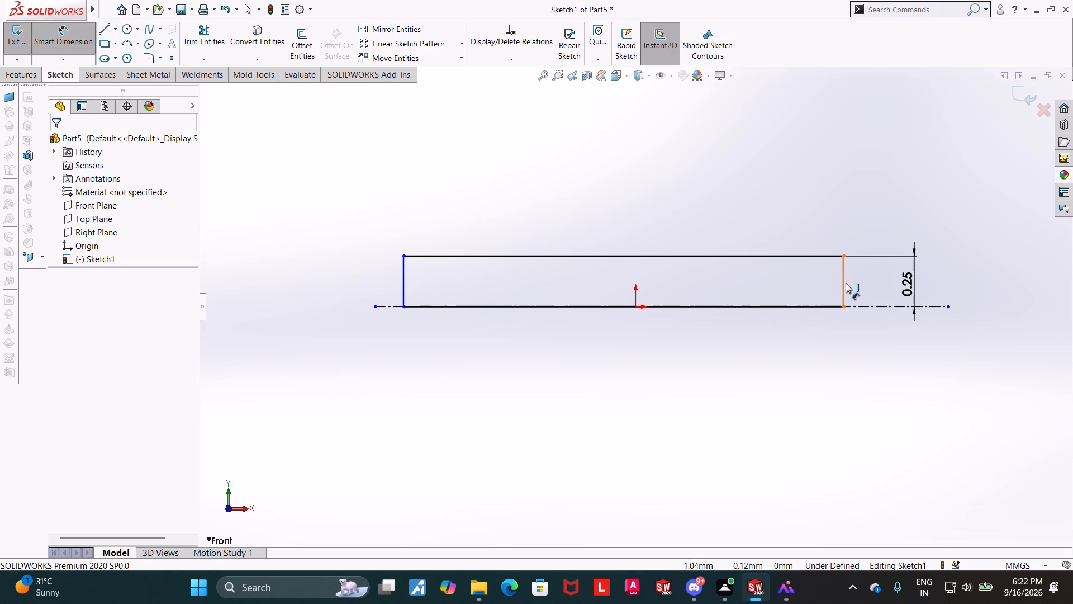
{"action": "left_click", "coordinate": [845, 283]}
{"action": "left_click", "coordinate": [405, 268]}
{"action": "left_click", "coordinate": [466, 209]}
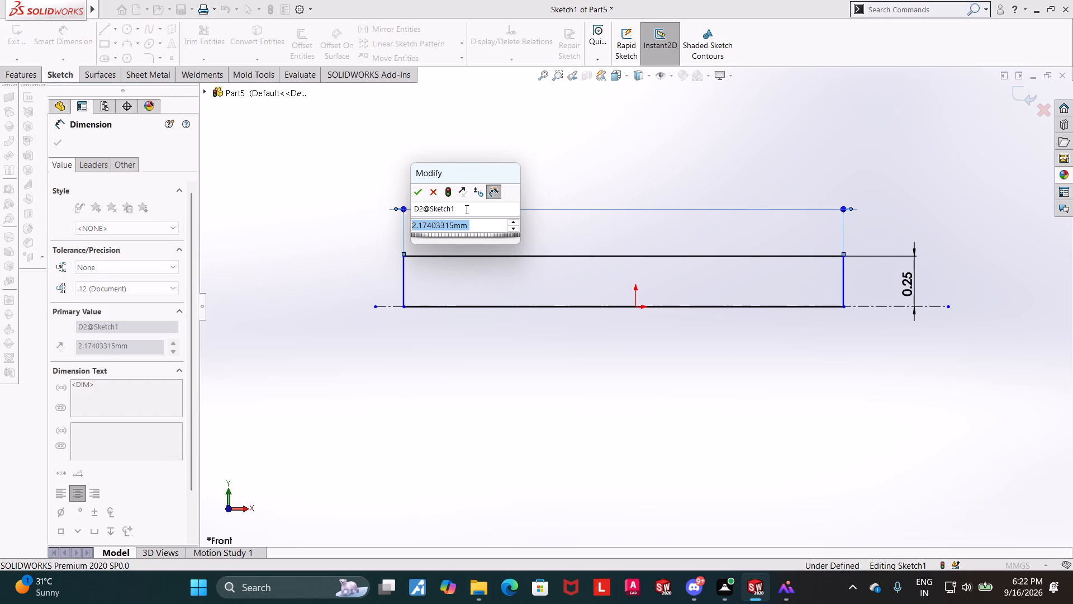
{"action": "key", "text": "4"}
{"action": "key", "text": "Return"}
{"action": "key", "text": "Escape"}
{"action": "key", "text": "Escape"}
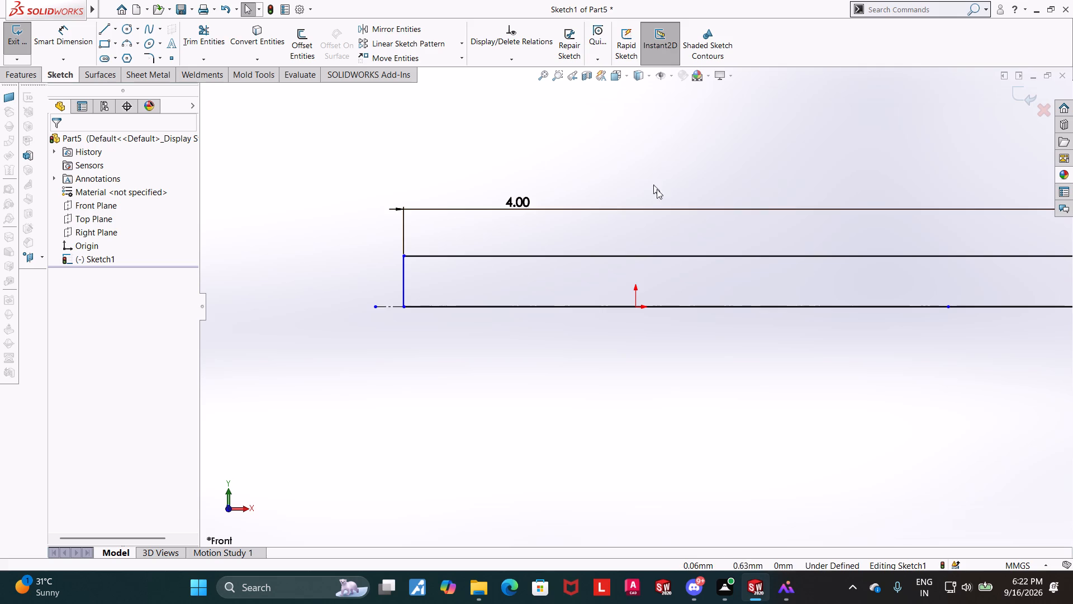
Extend the centerline's left endpoint horizontally past the rectangle to about X = -2.29 mm.
{"action": "scroll", "coordinate": [824, 280], "scroll_direction": "up", "scroll_amount": 7}
{"action": "scroll", "coordinate": [648, 293], "scroll_direction": "down", "scroll_amount": 3}
{"action": "left_click_drag", "start_coordinate": [502, 318], "coordinate": [403, 320]}
{"action": "key", "text": "Escape"}
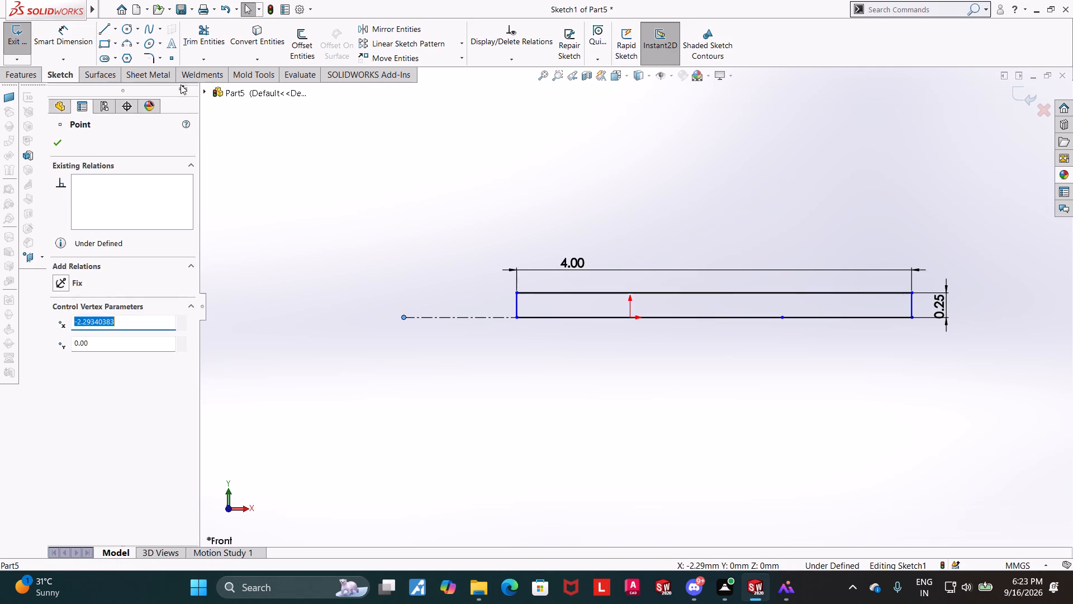
{"action": "key", "text": "Escape"}
Dimension the distance from the origin to the rectangle's left side as 2 mm.
{"action": "left_click", "coordinate": [58, 29]}
{"action": "left_click", "coordinate": [630, 317]}
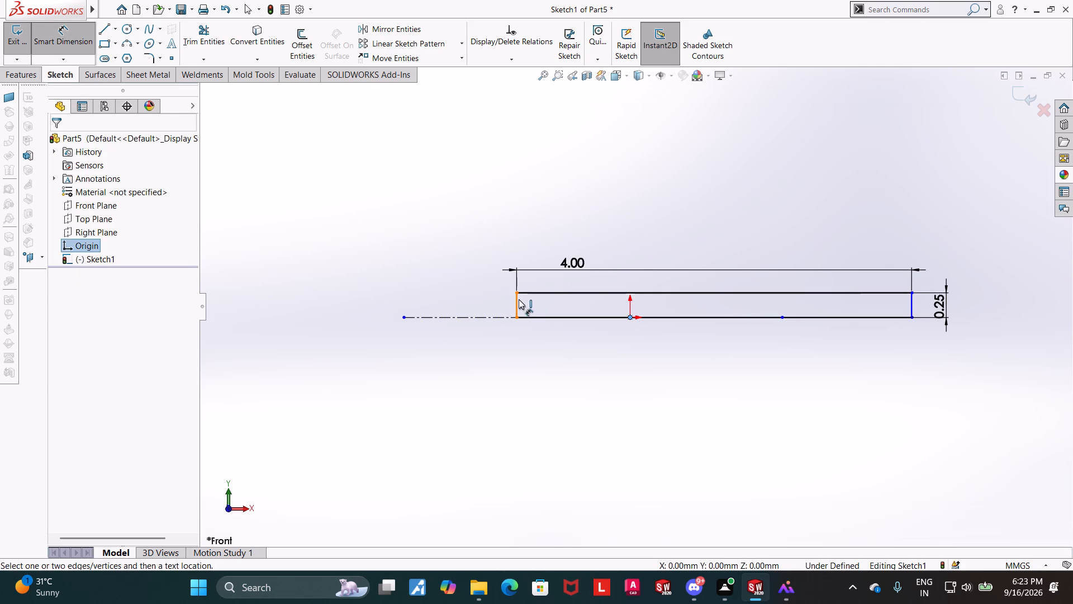
{"action": "left_click", "coordinate": [519, 299]}
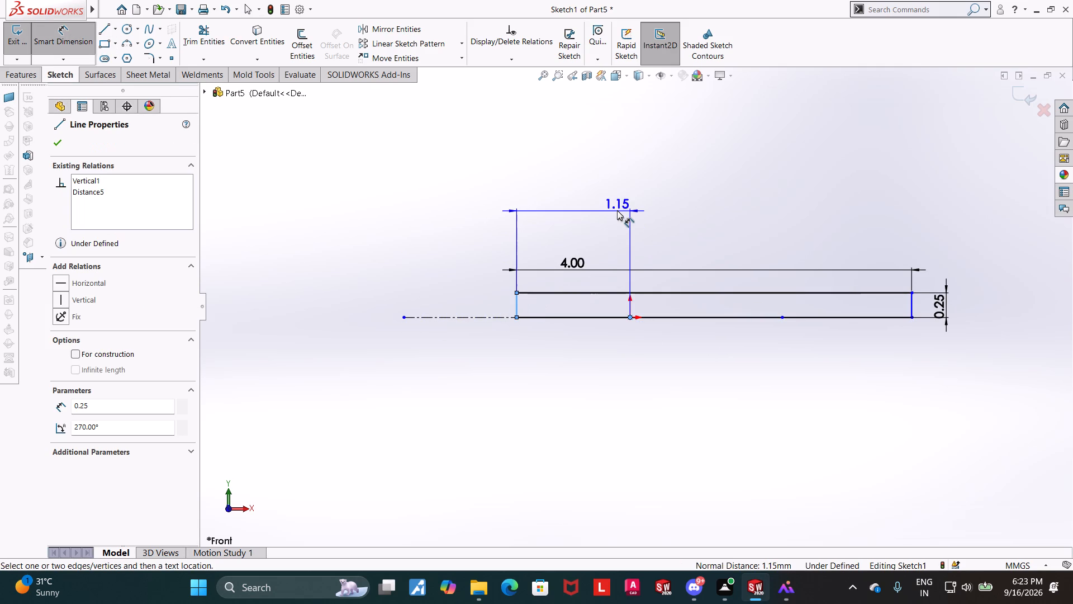
{"action": "left_click", "coordinate": [617, 210]}
{"action": "key", "text": "2"}
{"action": "key", "text": "Return"}
{"action": "key", "text": "Escape"}
{"action": "key", "text": "Escape"}
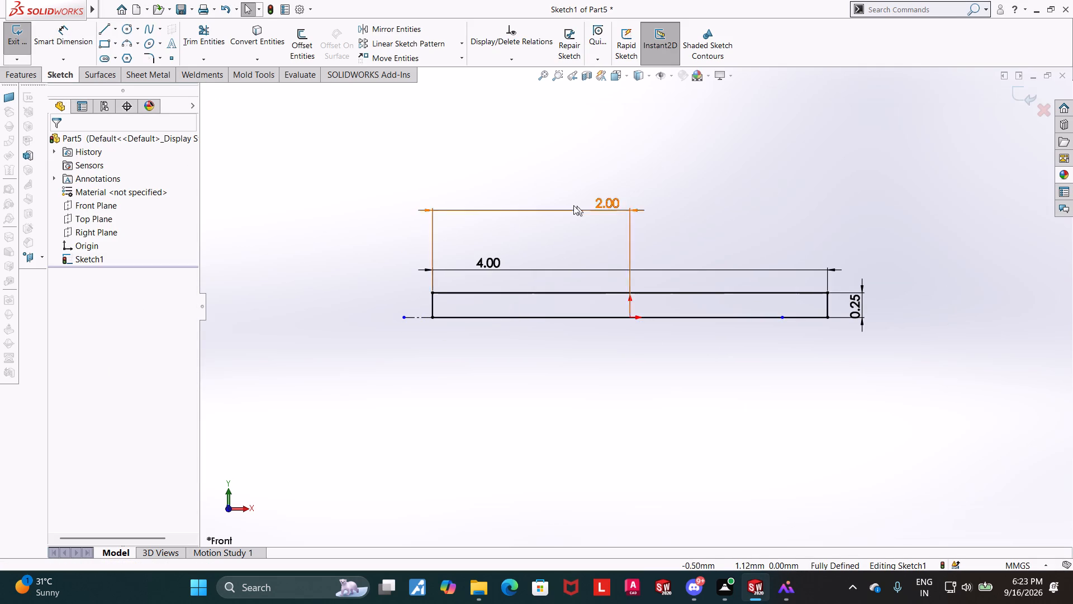
{"action": "key", "text": "Escape"}
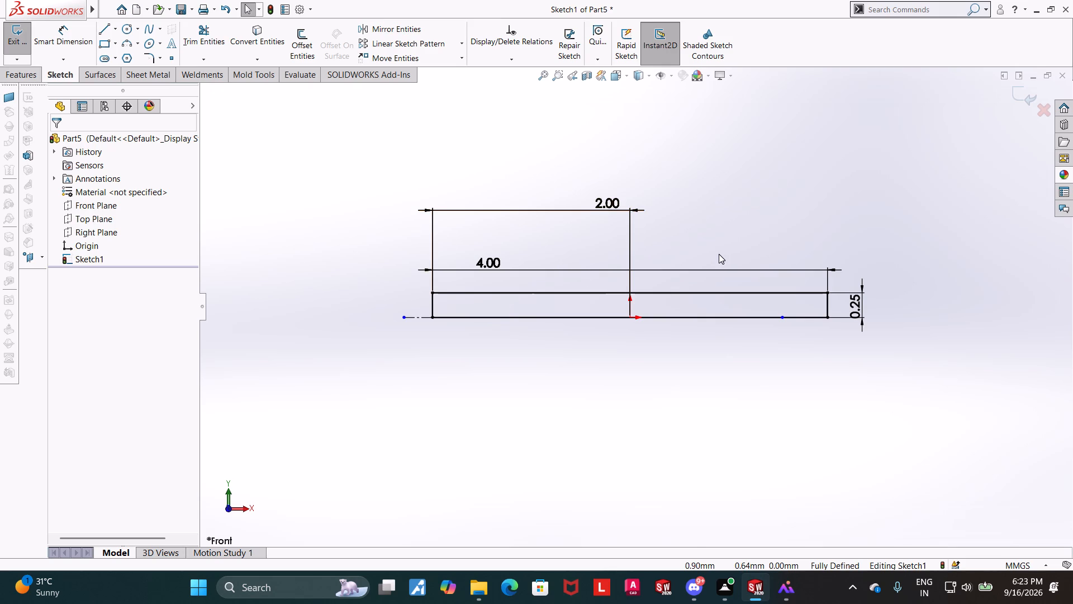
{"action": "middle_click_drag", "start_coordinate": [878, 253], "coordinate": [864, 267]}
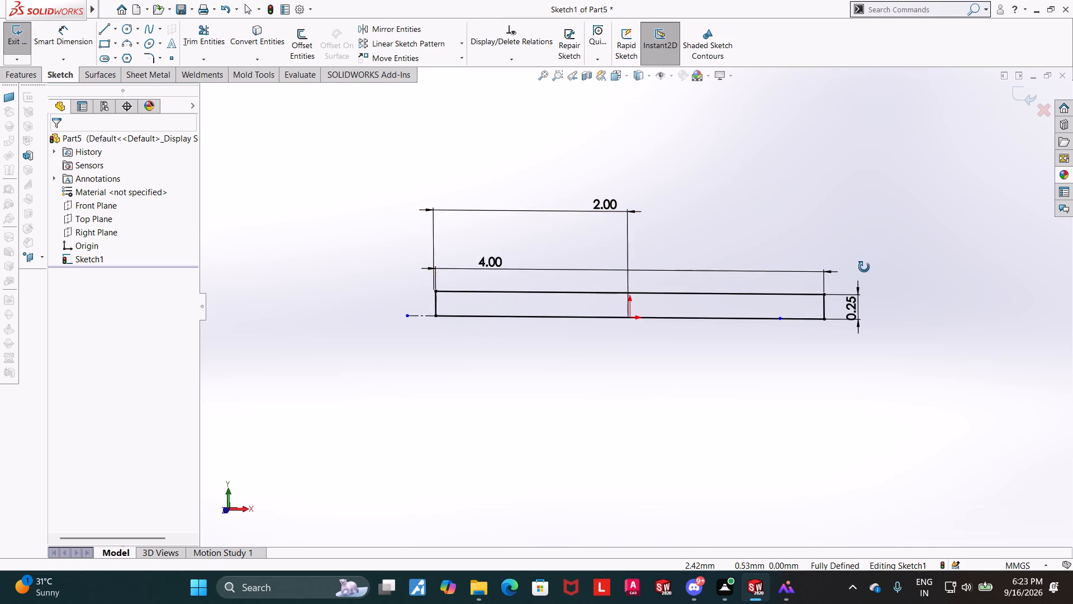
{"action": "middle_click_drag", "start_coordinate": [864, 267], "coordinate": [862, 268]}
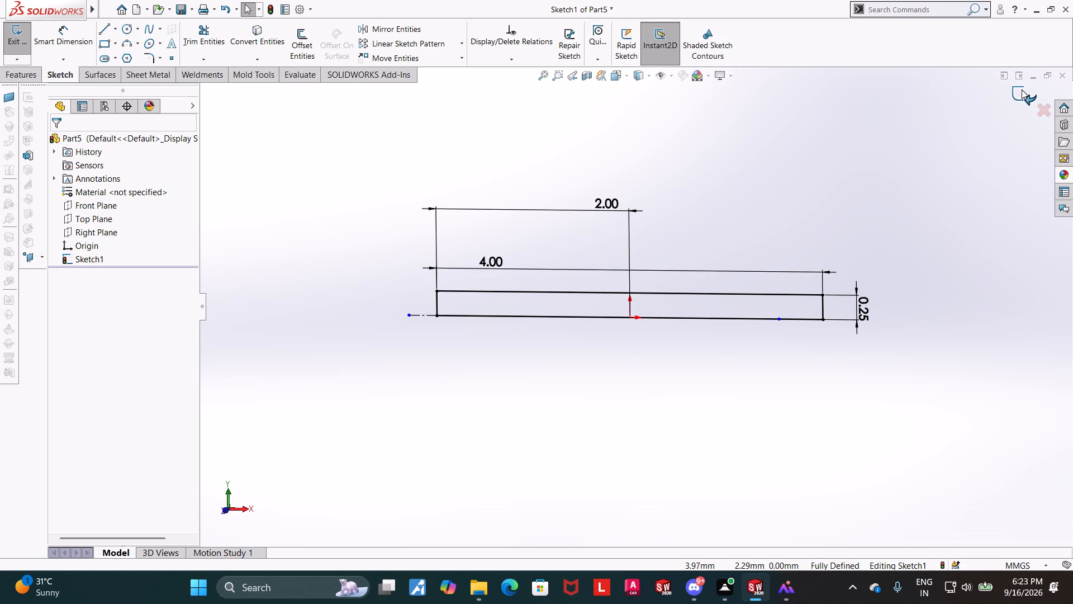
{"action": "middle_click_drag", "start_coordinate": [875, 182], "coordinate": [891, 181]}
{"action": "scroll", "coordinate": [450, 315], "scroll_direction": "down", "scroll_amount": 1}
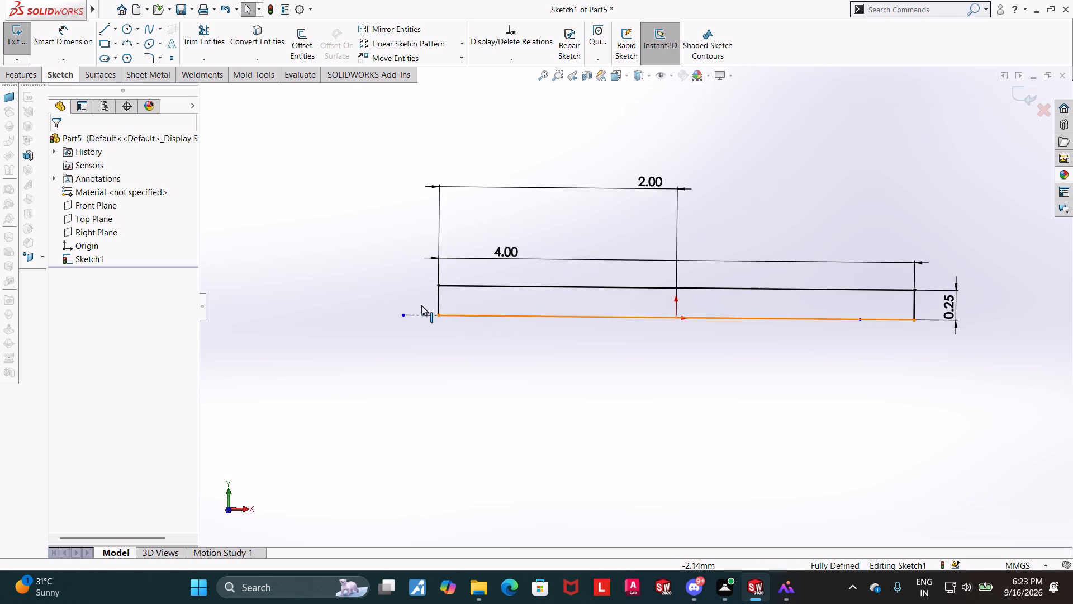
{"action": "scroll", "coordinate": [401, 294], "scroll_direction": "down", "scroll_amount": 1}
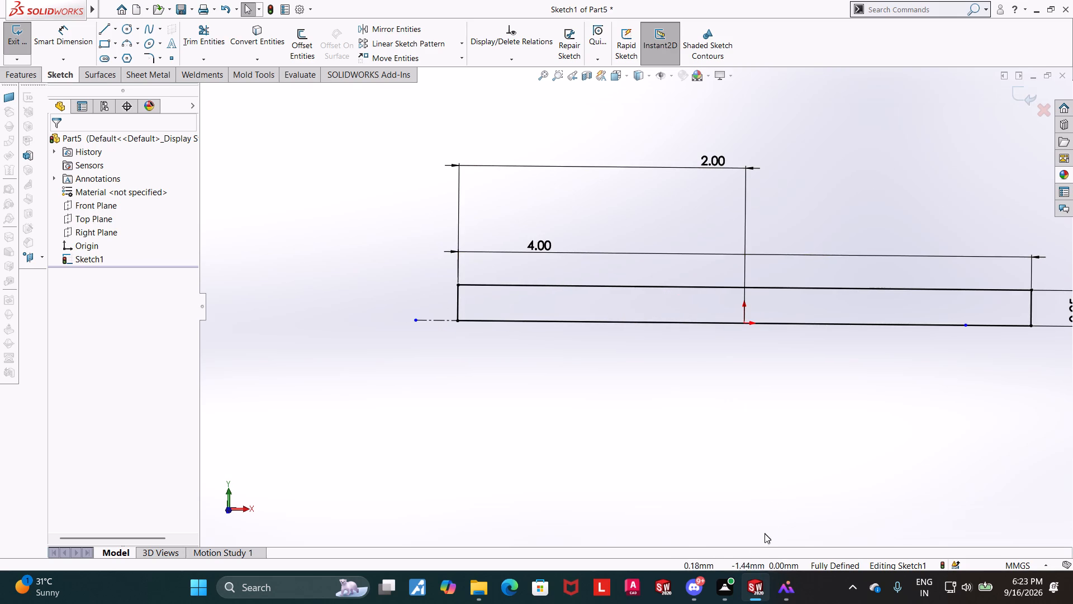
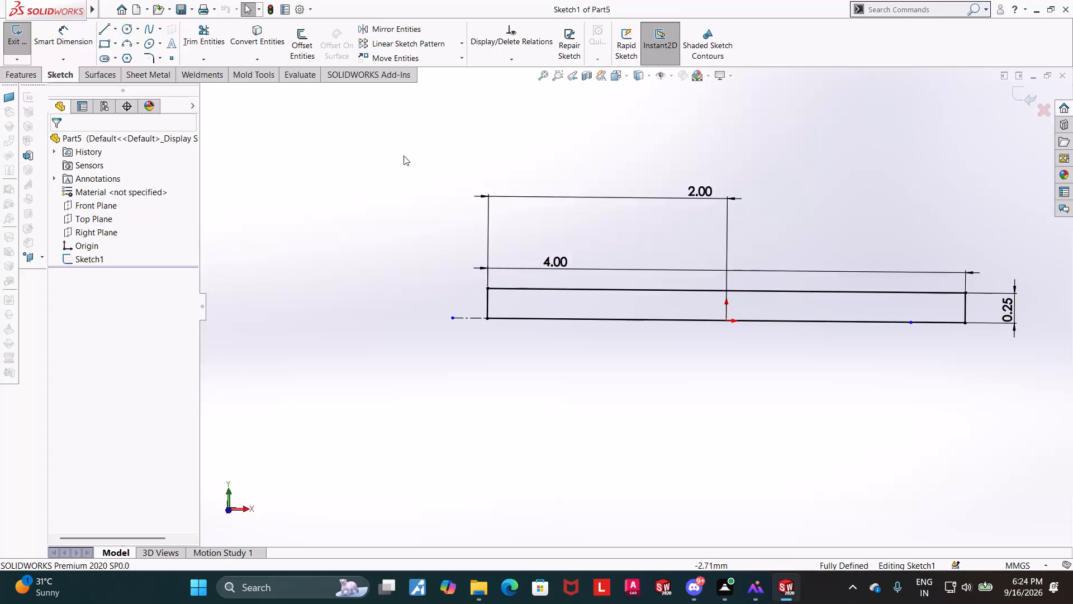
{"action": "scroll", "coordinate": [403, 156], "scroll_direction": "up", "scroll_amount": 1}
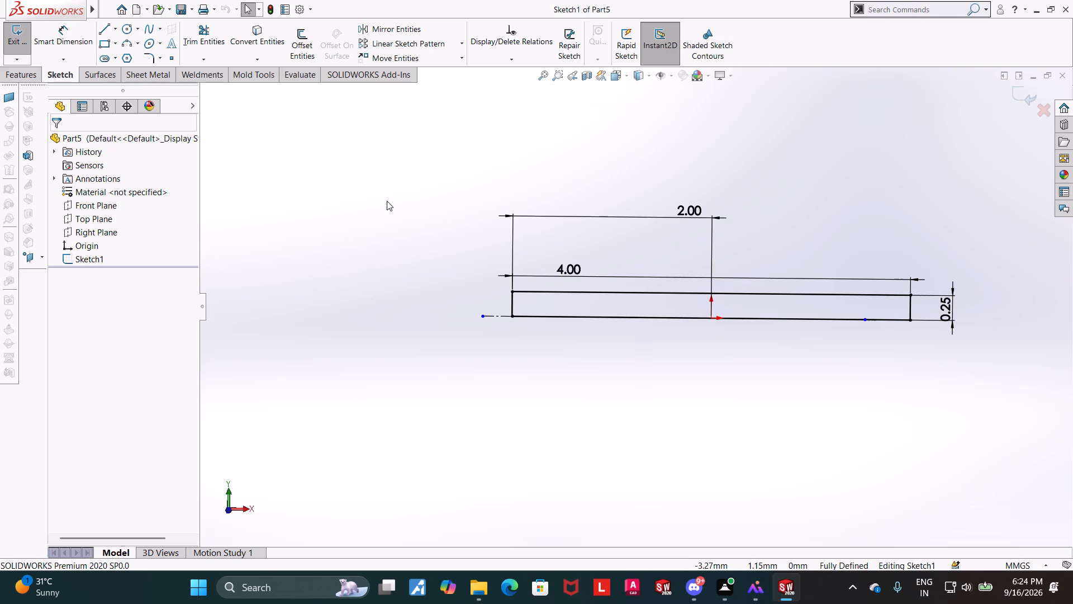
{"action": "left_click", "coordinate": [293, 576]}
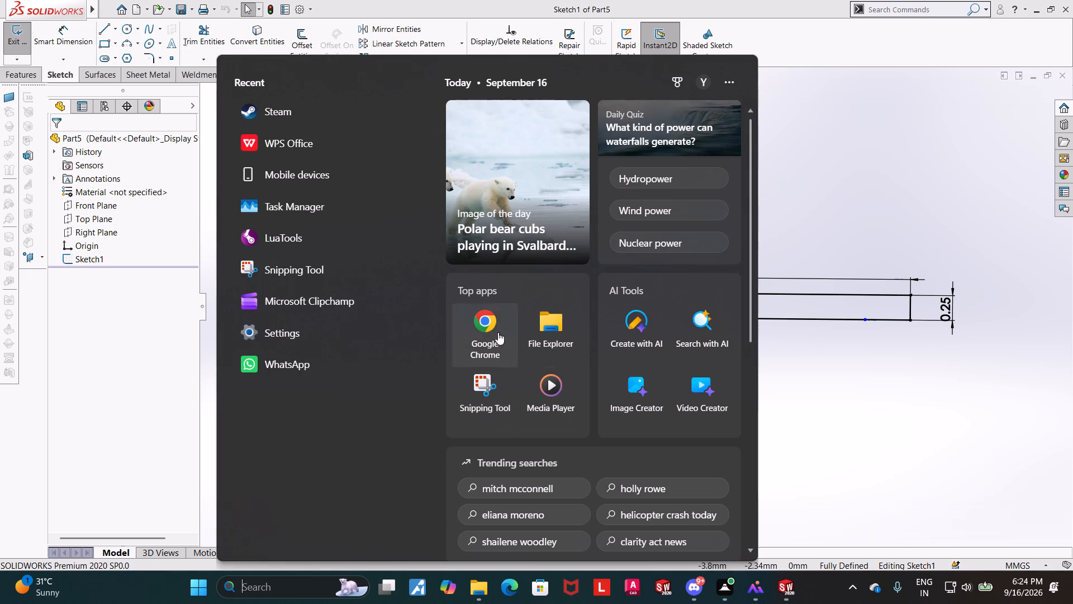
{"action": "left_click", "coordinate": [493, 328]}
{"action": "left_click", "coordinate": [618, 284]}
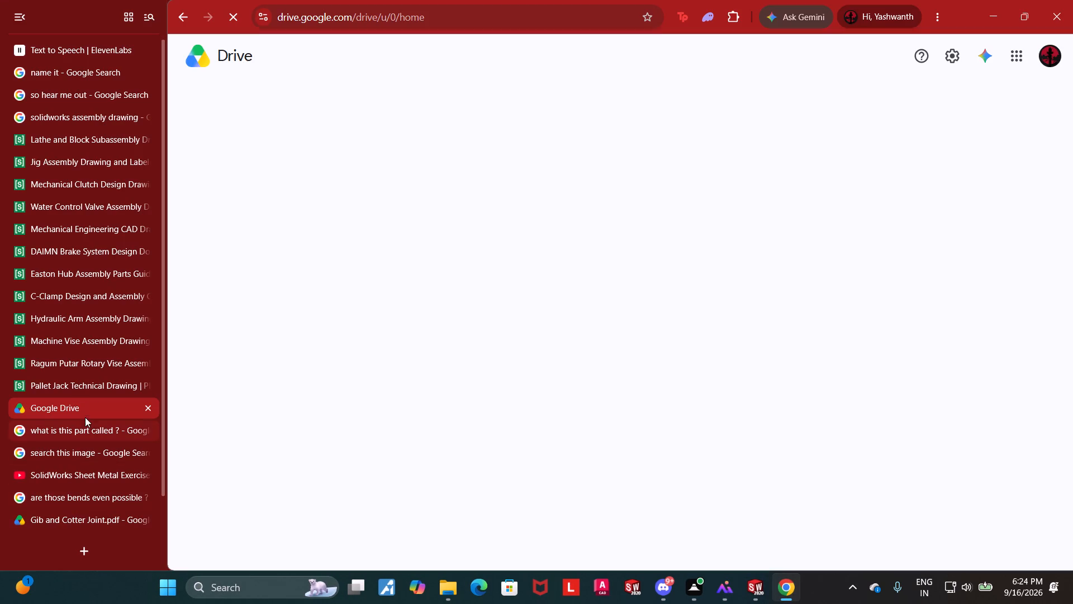
{"action": "left_click", "coordinate": [221, 111]}
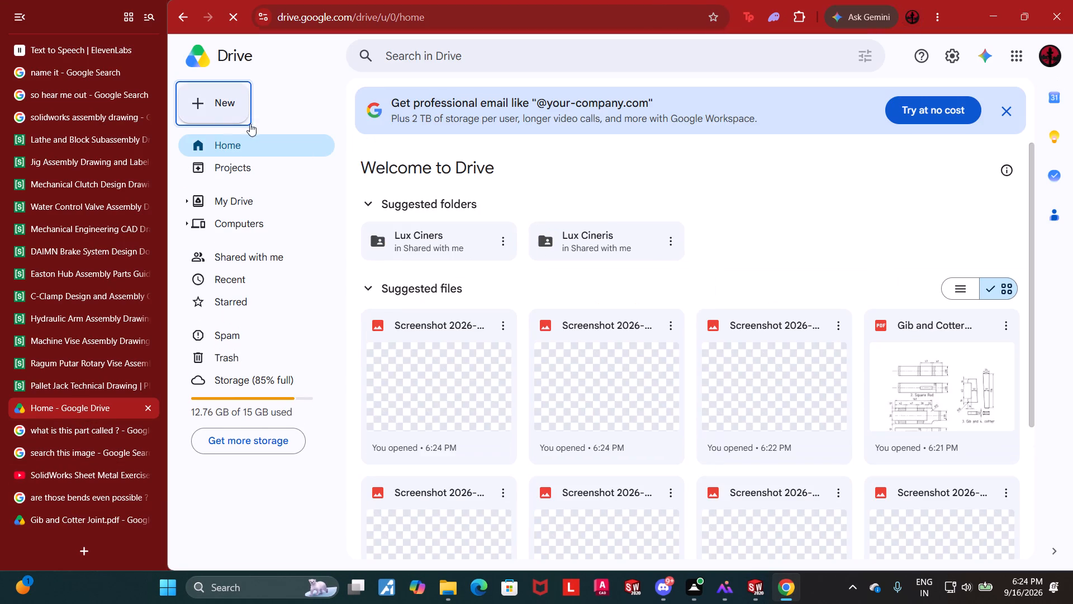
{"action": "left_click", "coordinate": [234, 135]}
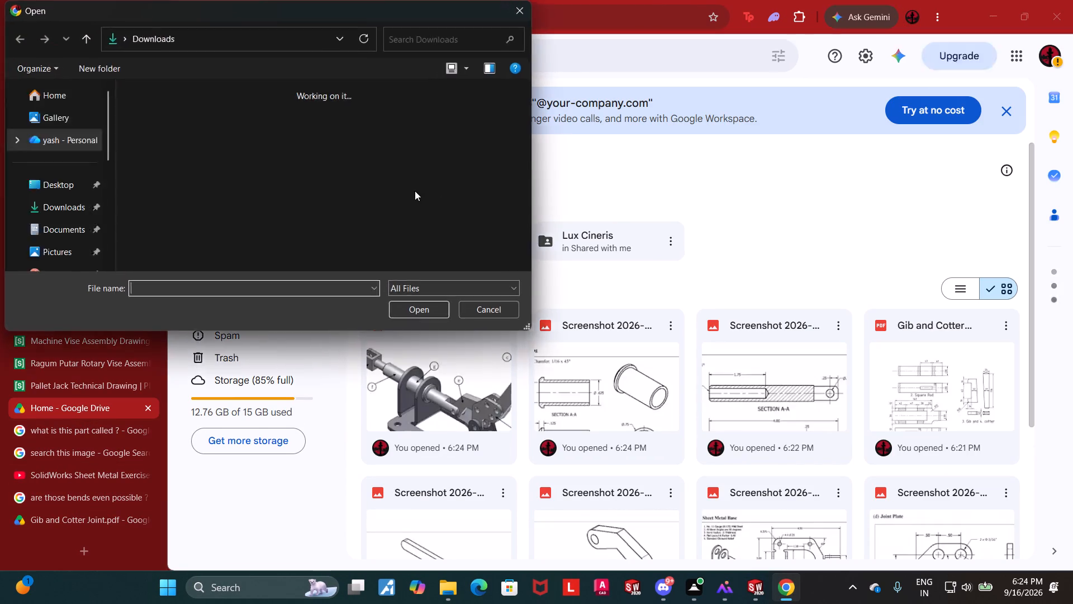
{"action": "scroll", "coordinate": [429, 198], "scroll_direction": "down", "scroll_amount": 1}
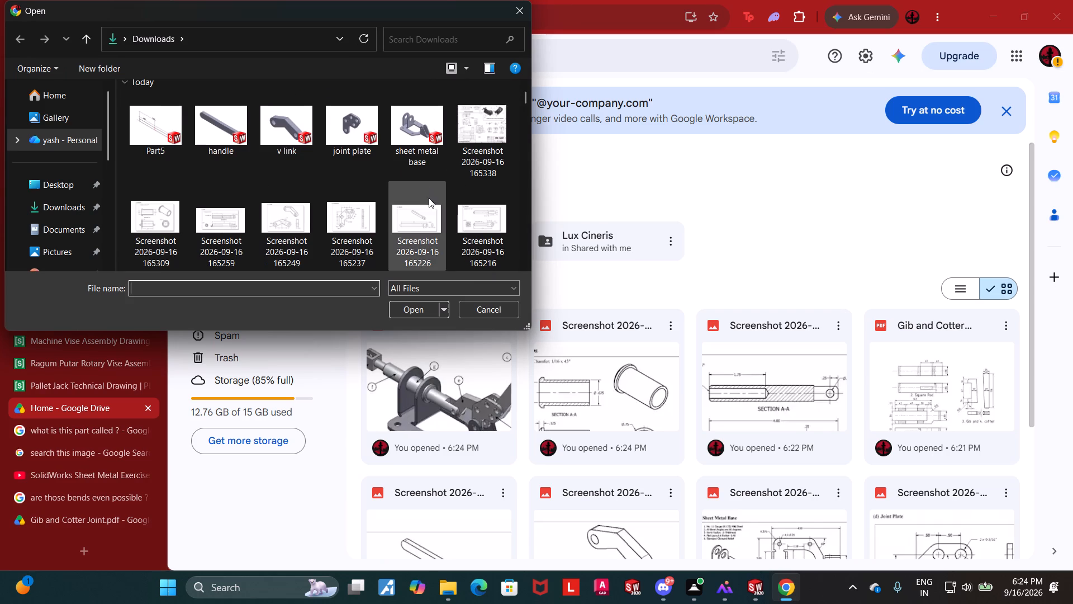
{"action": "left_click", "coordinate": [496, 220]}
{"action": "scroll", "coordinate": [368, 201], "scroll_direction": "down", "scroll_amount": 1}
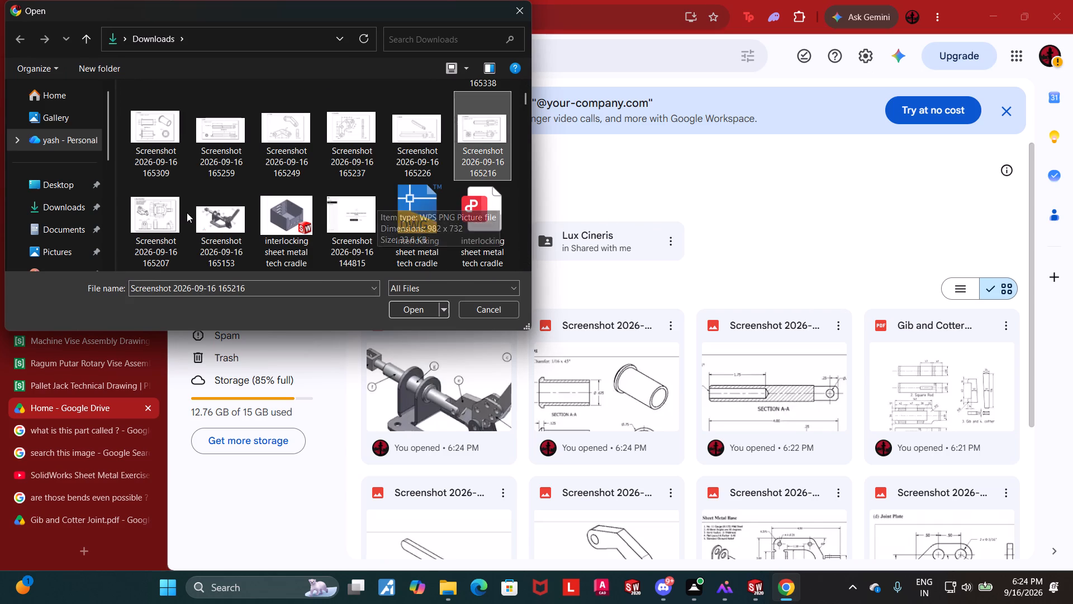
{"action": "left_click", "coordinate": [417, 131], "text": "ctrl"}
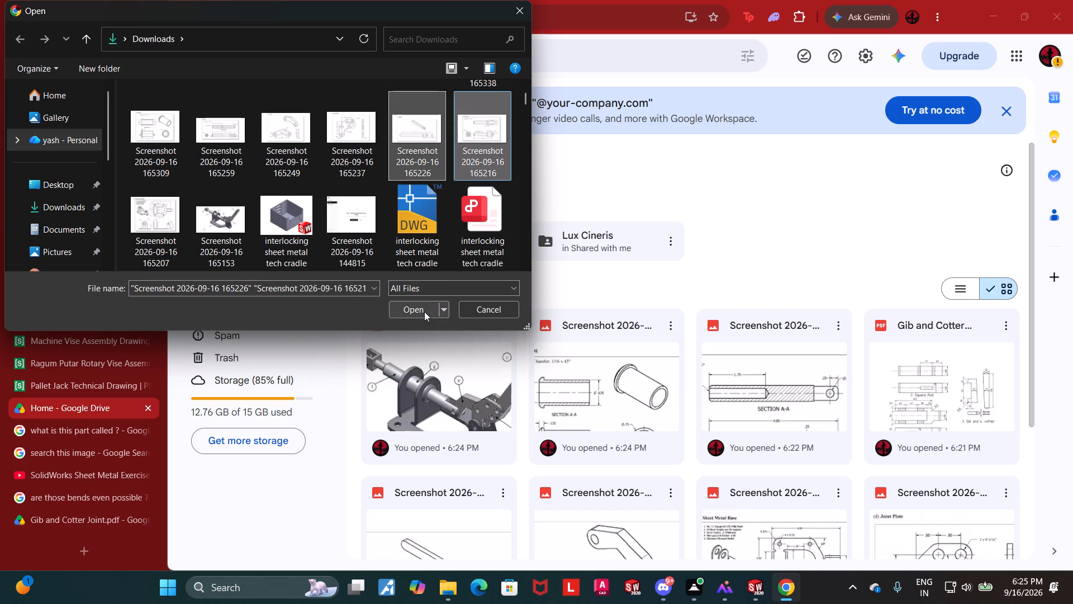
{"action": "left_click", "coordinate": [424, 312]}
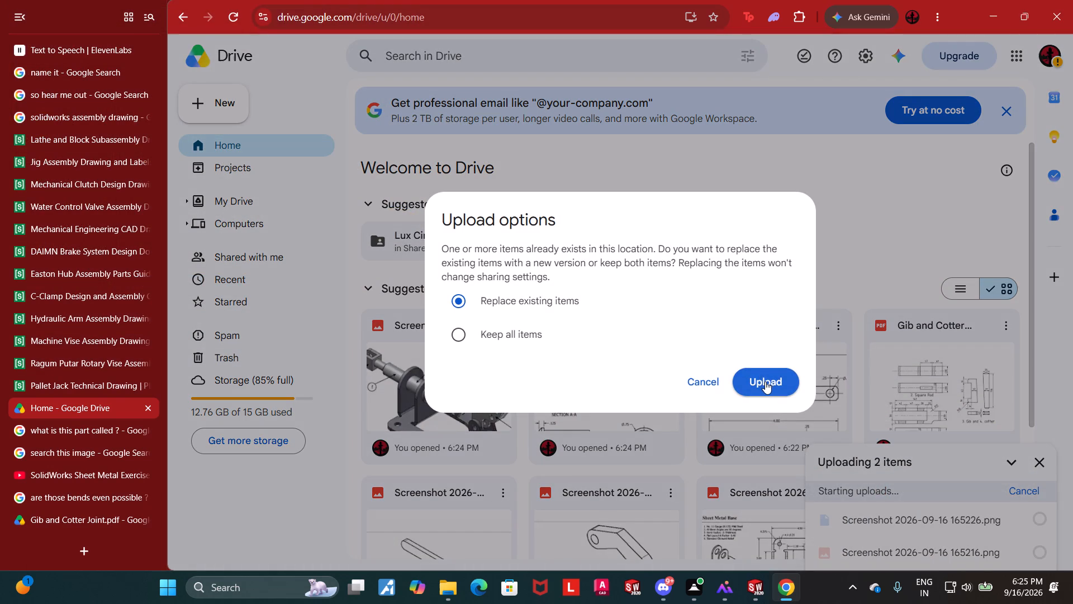
{"action": "left_click", "coordinate": [766, 383]}
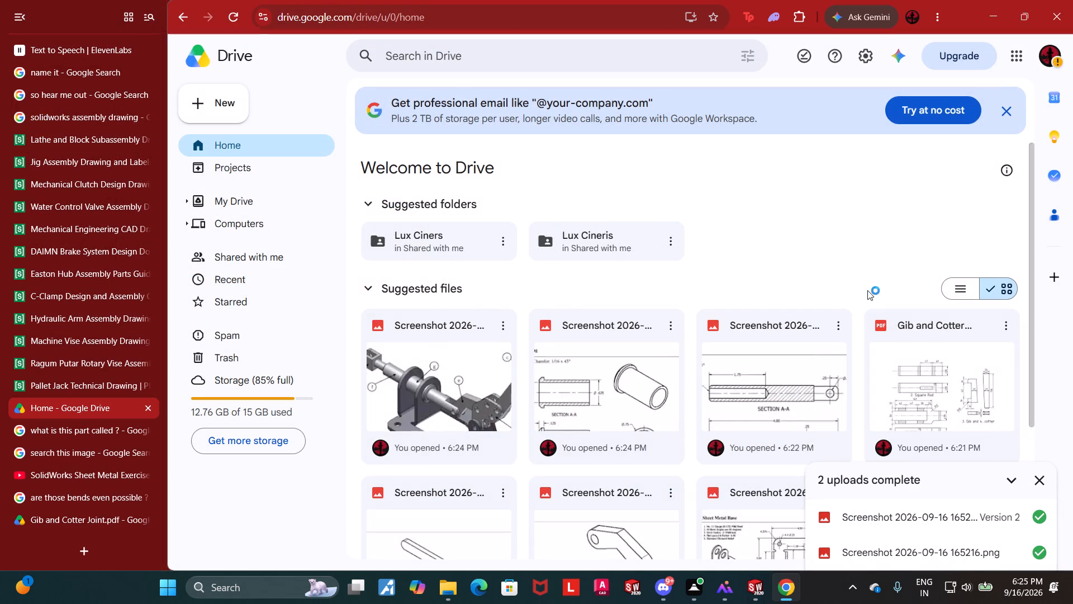
{"action": "left_click", "coordinate": [1068, 21]}
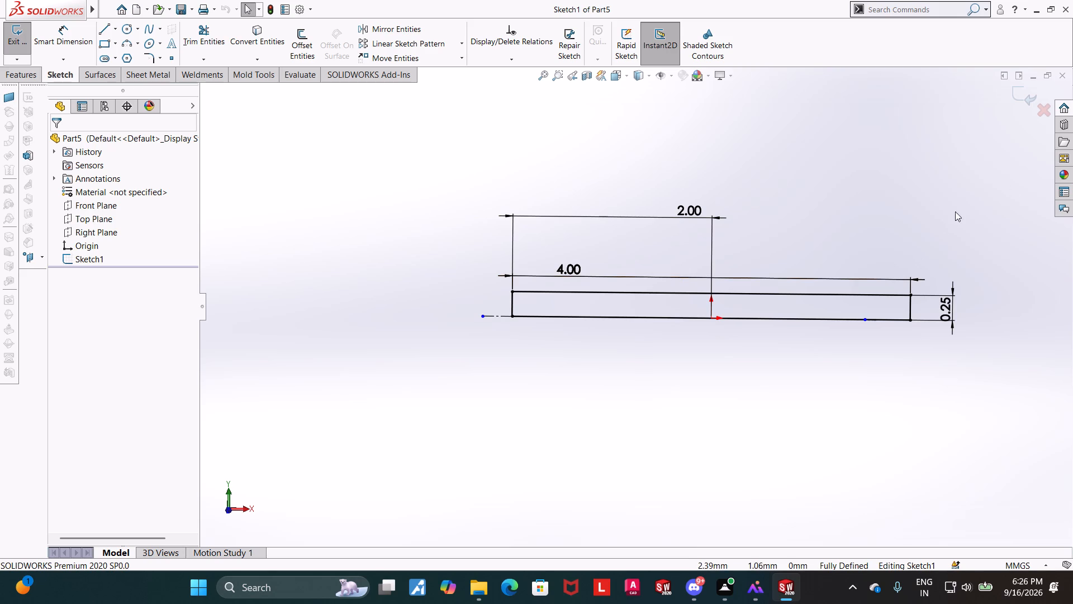
Exit the rectangle sketch on the Front Plane.
{"action": "left_click", "coordinate": [1012, 96]}
{"action": "middle_click_drag", "start_coordinate": [918, 157], "coordinate": [902, 158]}
{"action": "left_click", "coordinate": [32, 68]}
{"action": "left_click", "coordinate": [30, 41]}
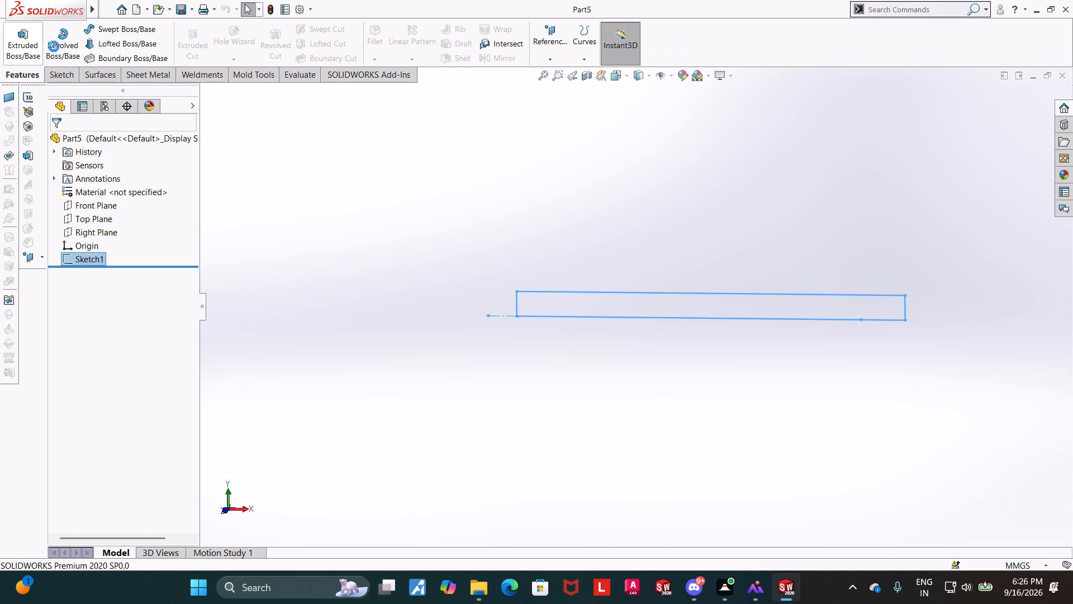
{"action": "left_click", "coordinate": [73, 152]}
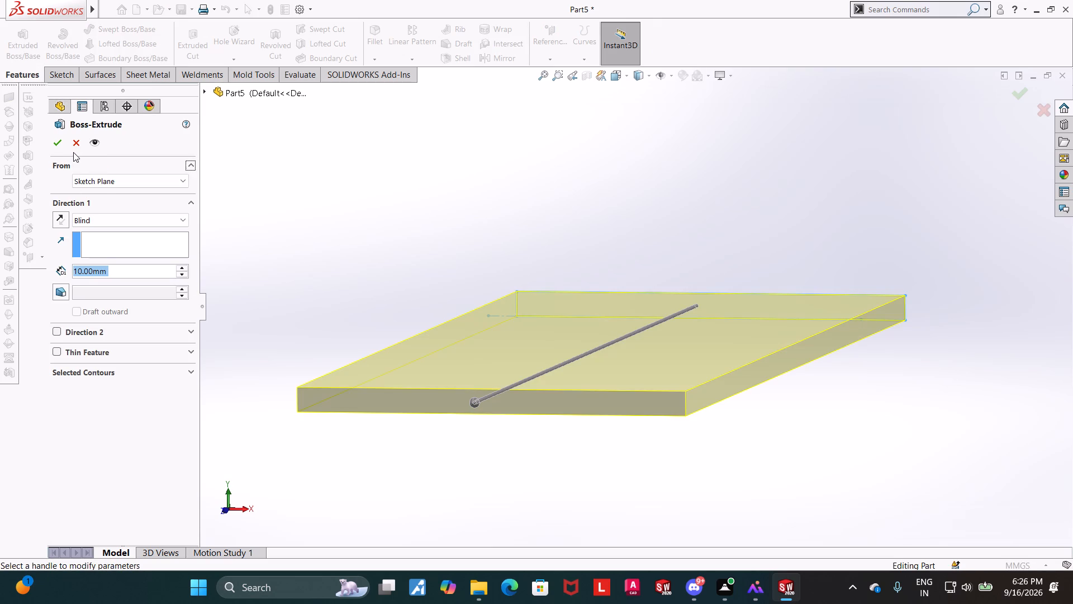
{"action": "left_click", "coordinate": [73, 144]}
Revolve the rectangle sketch 360 degrees about its centerline to form a solid rod.
{"action": "left_click", "coordinate": [69, 44]}
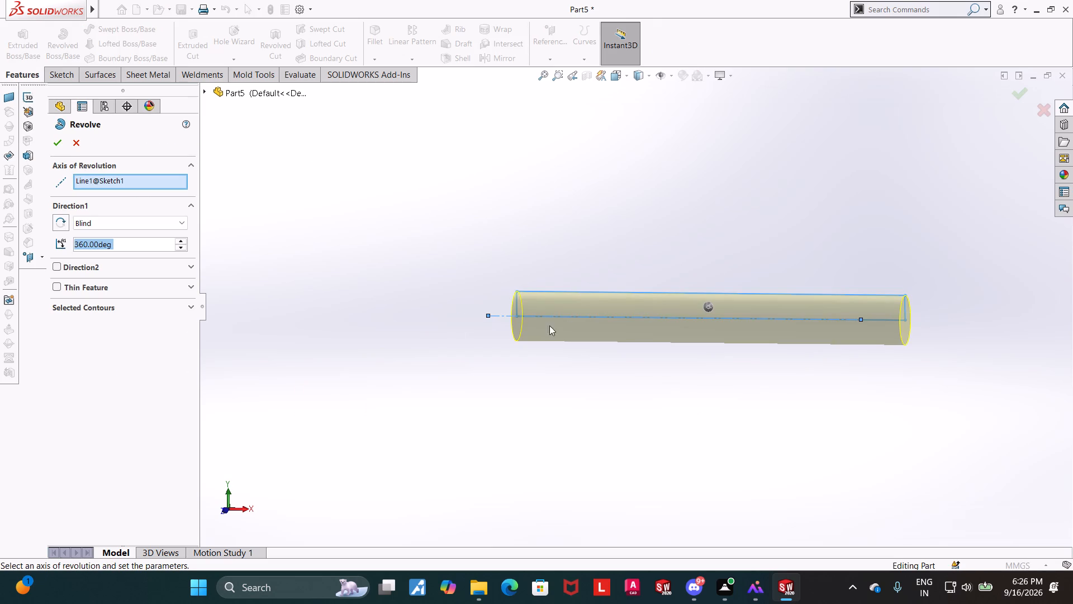
{"action": "left_click", "coordinate": [54, 143]}
{"action": "left_click", "coordinate": [821, 499]}
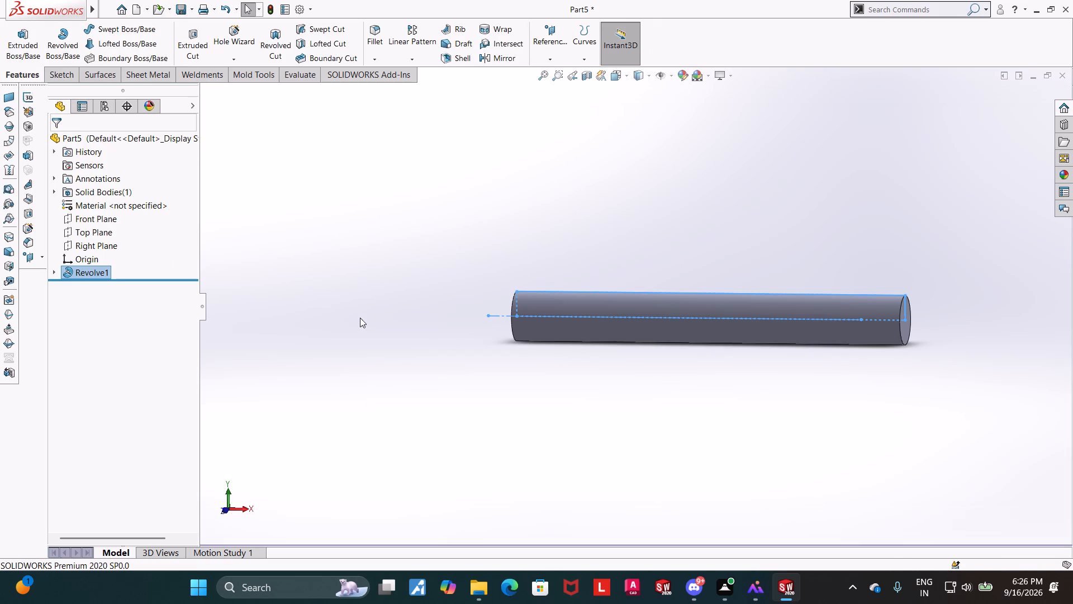
Start a sketch on the Front Plane and draw a horizontal centerline about 2.49 mm long from the origin past the rod's right end.
{"action": "left_click", "coordinate": [77, 222]}
{"action": "left_click", "coordinate": [86, 206]}
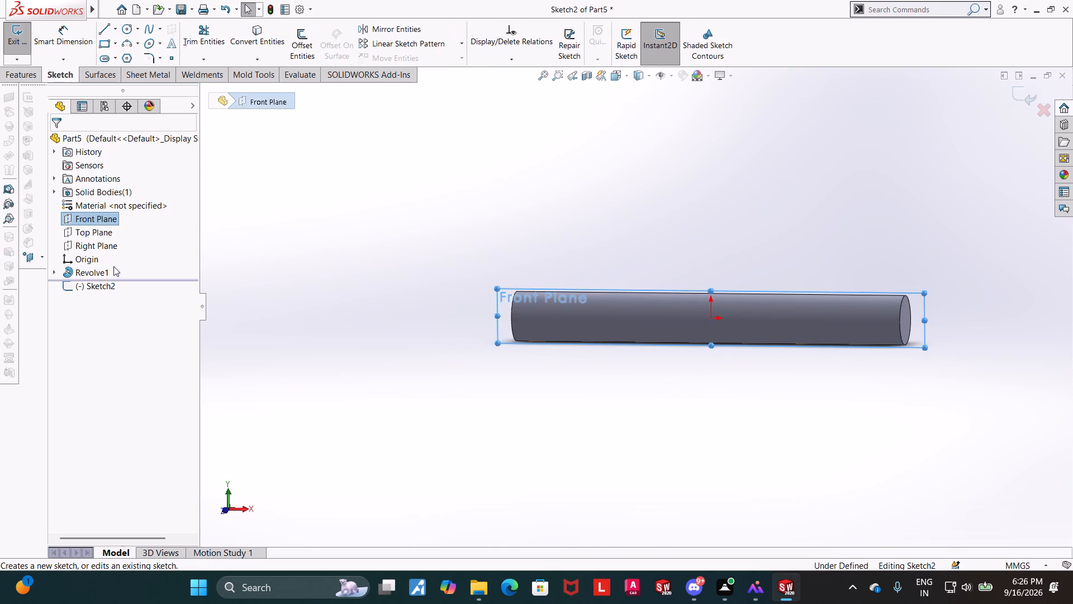
{"action": "left_click", "coordinate": [101, 281]}
{"action": "left_click", "coordinate": [127, 263]}
{"action": "left_click", "coordinate": [113, 29]}
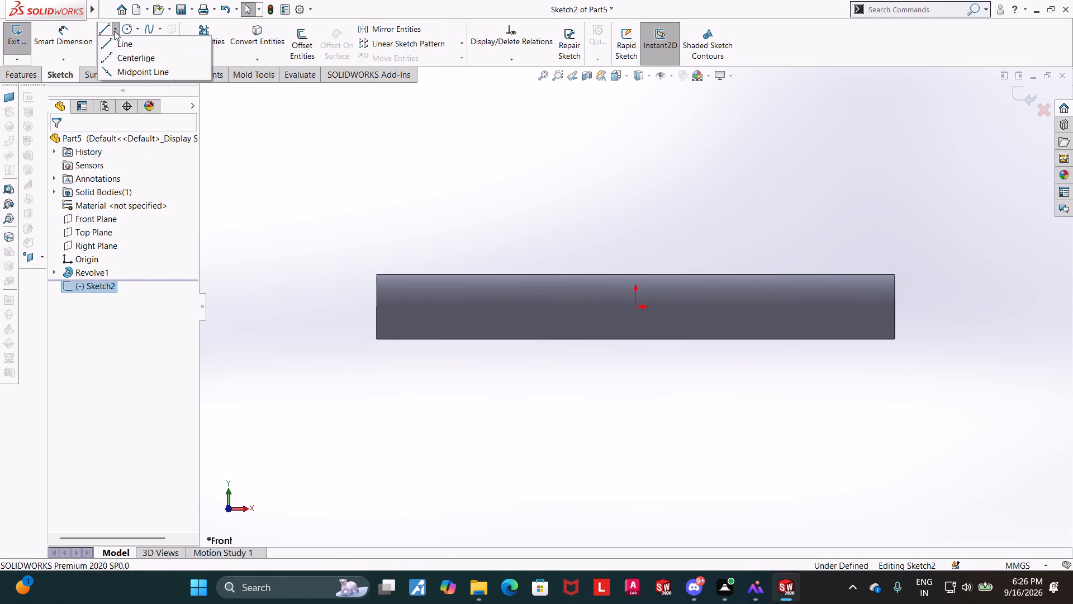
{"action": "left_click", "coordinate": [115, 54]}
{"action": "left_click", "coordinate": [636, 305]}
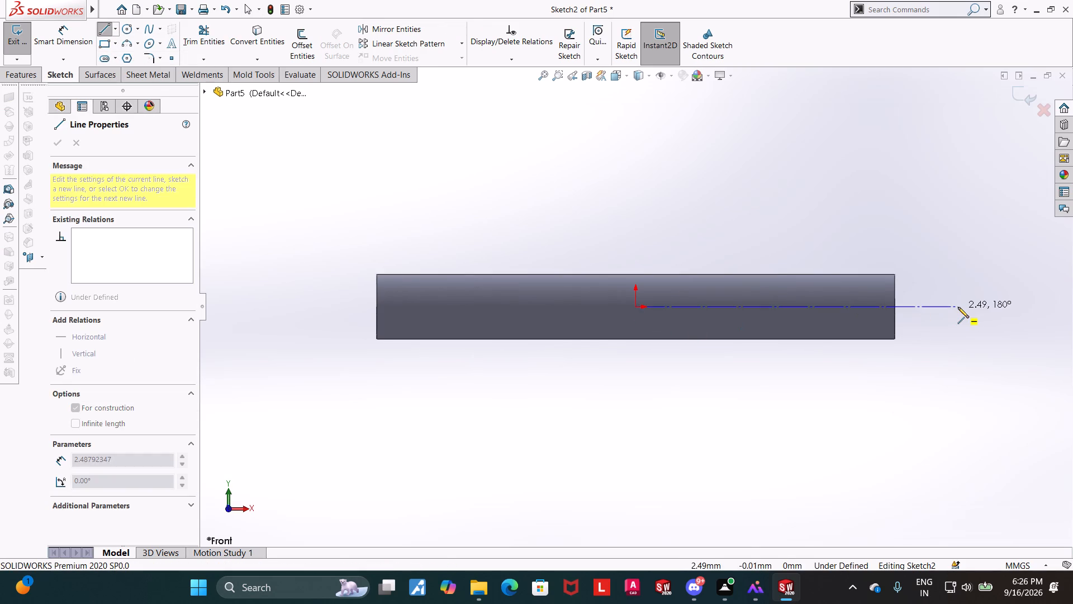
{"action": "left_click", "coordinate": [960, 308]}
{"action": "key", "text": "Escape"}
{"action": "key", "text": "Escape"}
{"action": "key", "text": "Escape"}
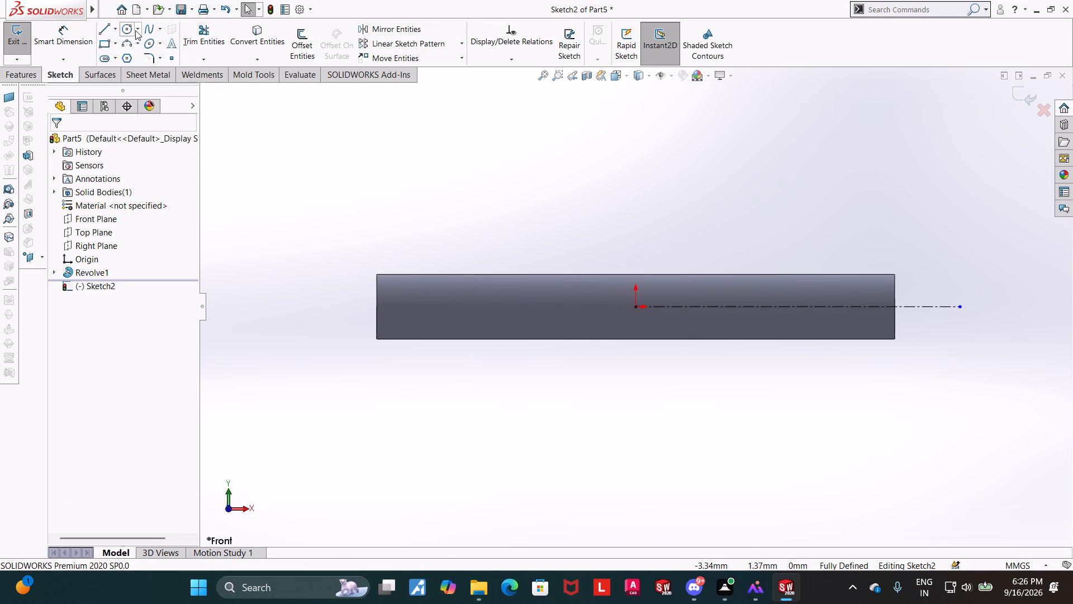
Draw a circle about 0.27 mm in diameter on the centerline near the rod's right end, centred at about X = 1.58 mm.
{"action": "left_click", "coordinate": [134, 30]}
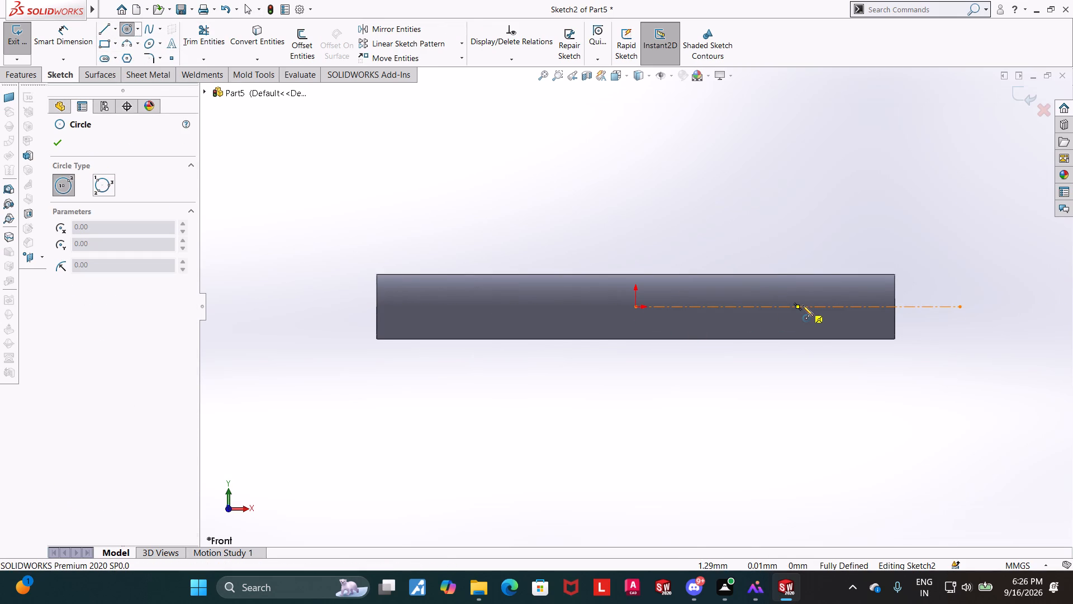
{"action": "left_click", "coordinate": [840, 308]}
{"action": "left_click", "coordinate": [853, 295]}
{"action": "key", "text": "Escape"}
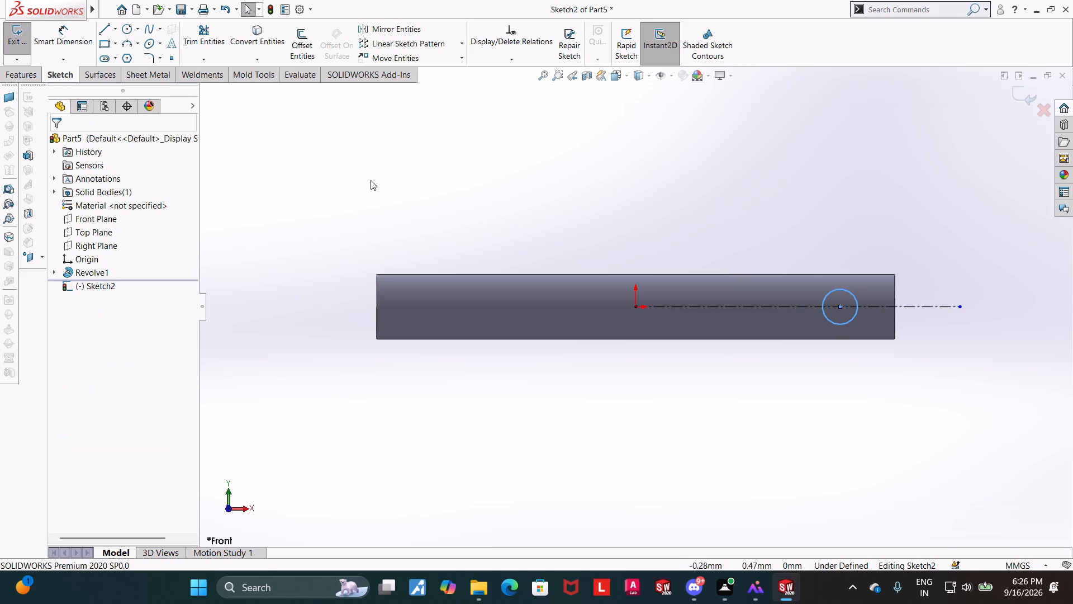
{"action": "key", "text": "Escape"}
Dimension the distance from the circle's centre to the rod's right end edge as 0.25 mm.
{"action": "left_click", "coordinate": [84, 23]}
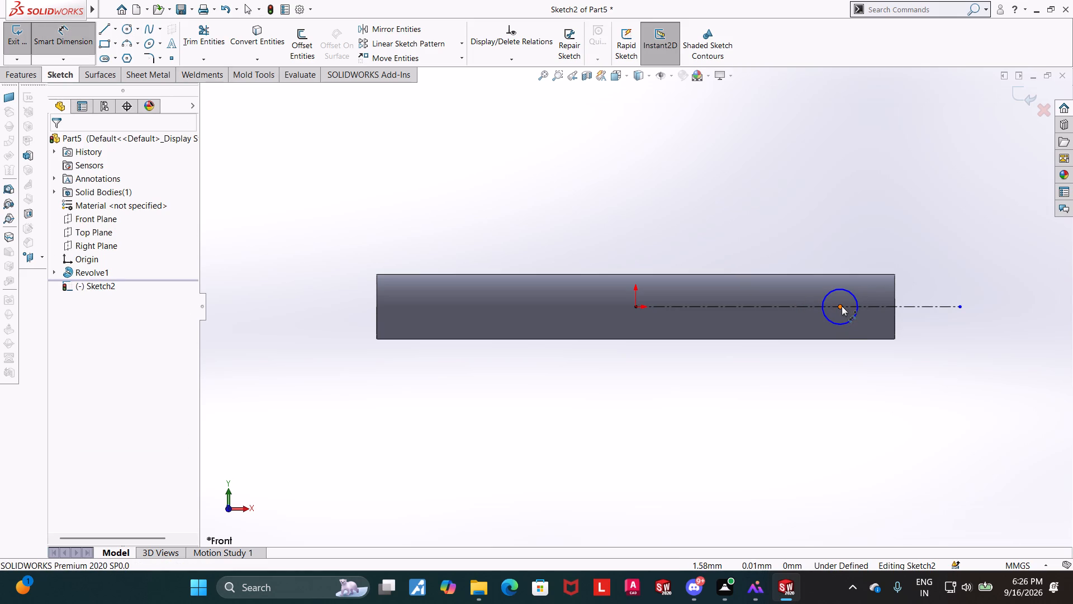
{"action": "left_click", "coordinate": [842, 307]}
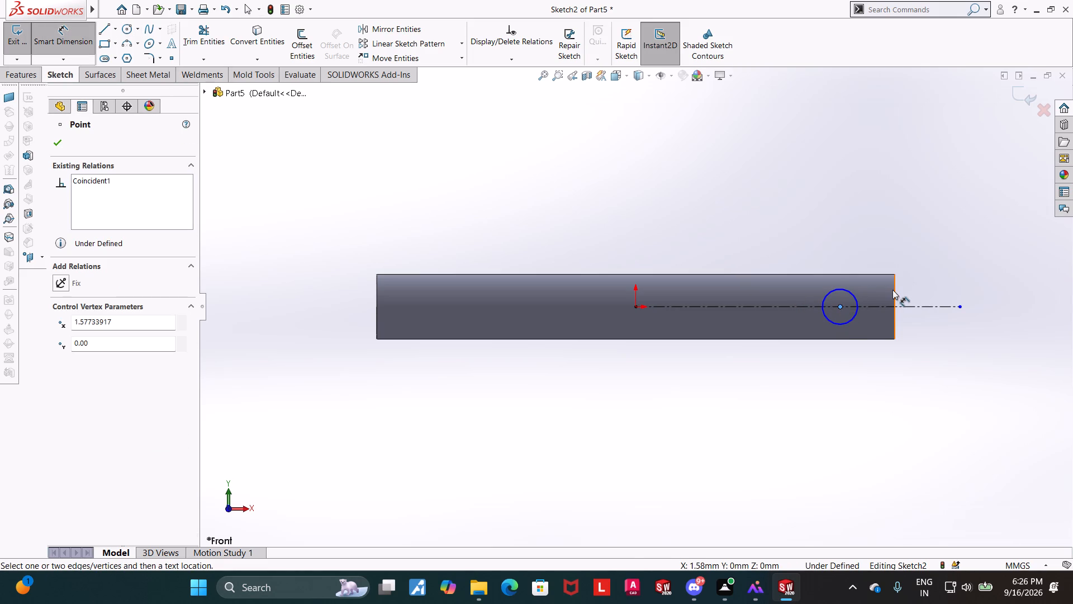
{"action": "left_click", "coordinate": [894, 291]}
{"action": "left_click", "coordinate": [854, 240]}
{"action": "type", "text": "0.25"}
{"action": "key", "text": "Return"}
{"action": "key", "text": "Escape"}
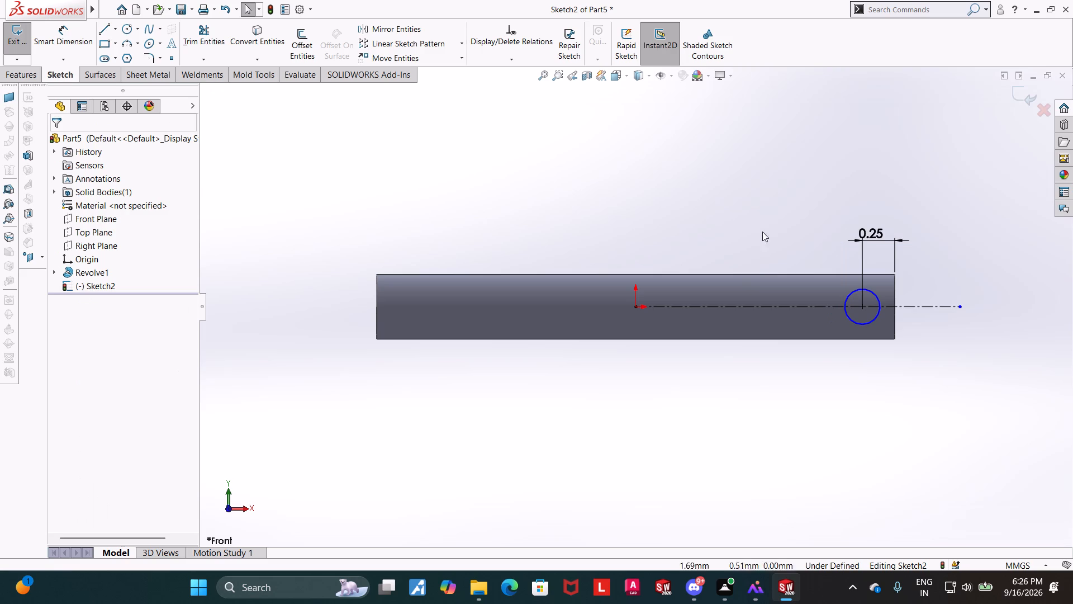
Dimension the circle's diameter as 0.25 mm.
{"action": "left_click", "coordinate": [56, 32]}
{"action": "scroll", "coordinate": [870, 292], "scroll_direction": "down", "scroll_amount": 4}
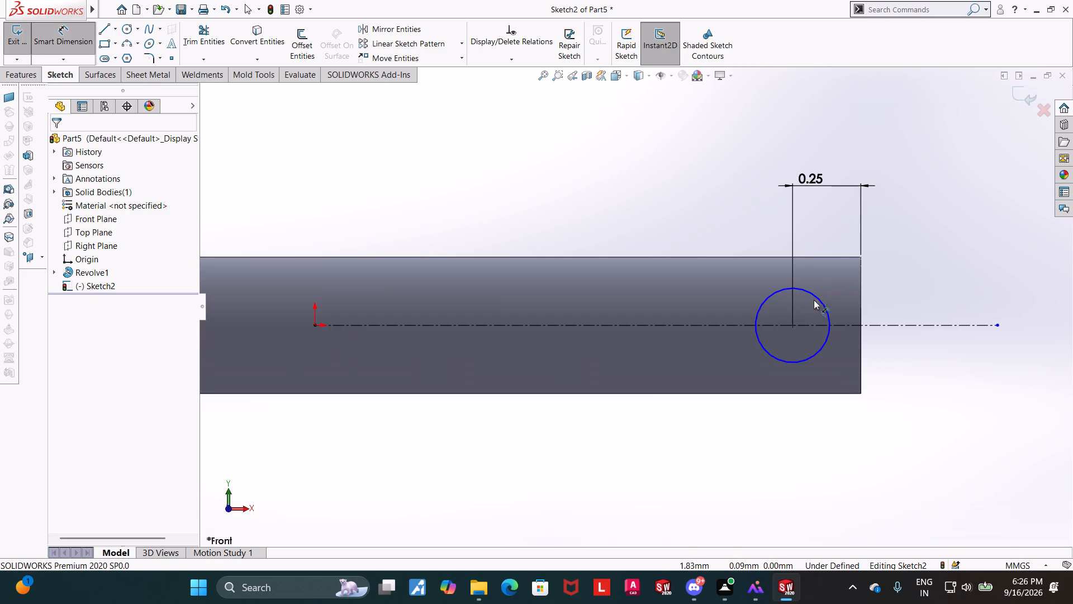
{"action": "left_click", "coordinate": [818, 297]}
{"action": "left_click", "coordinate": [835, 280]}
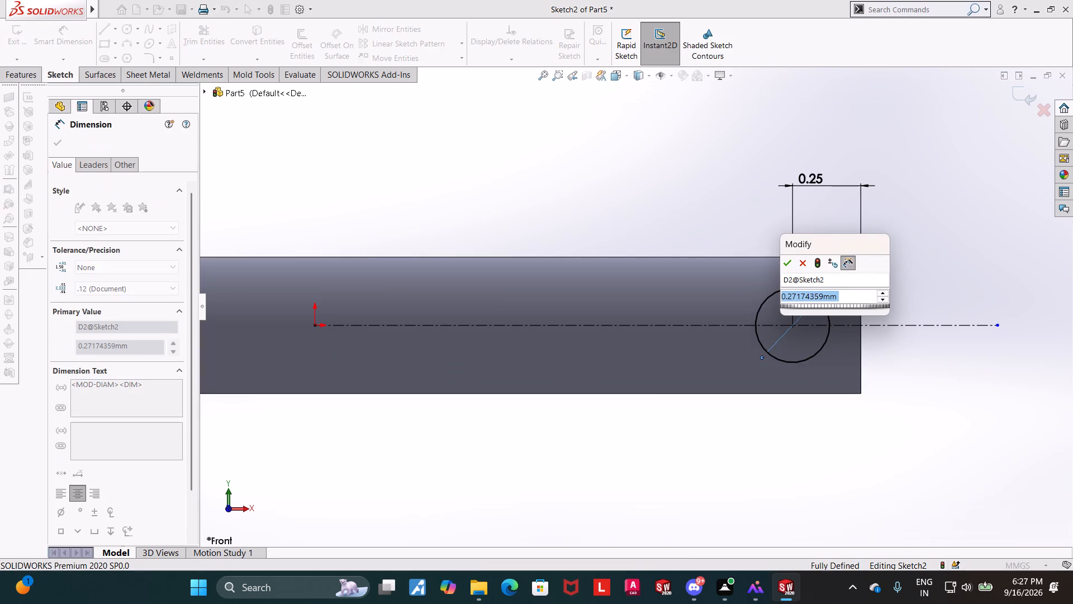
{"action": "type", "text": "0.25"}
{"action": "key", "text": "Return"}
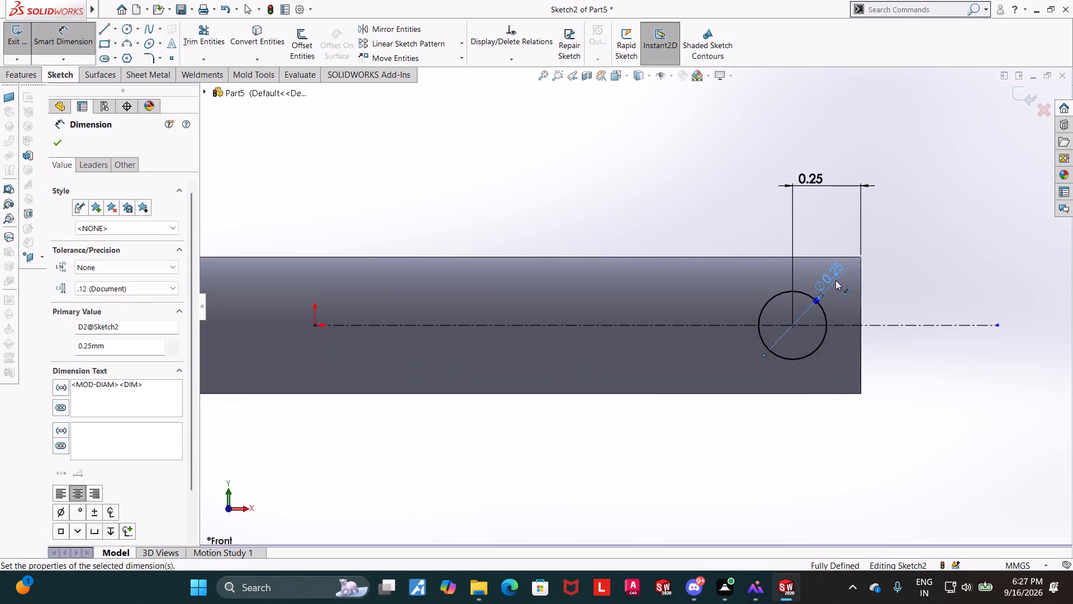
{"action": "key", "text": "Escape"}
{"action": "key", "text": "Escape"}
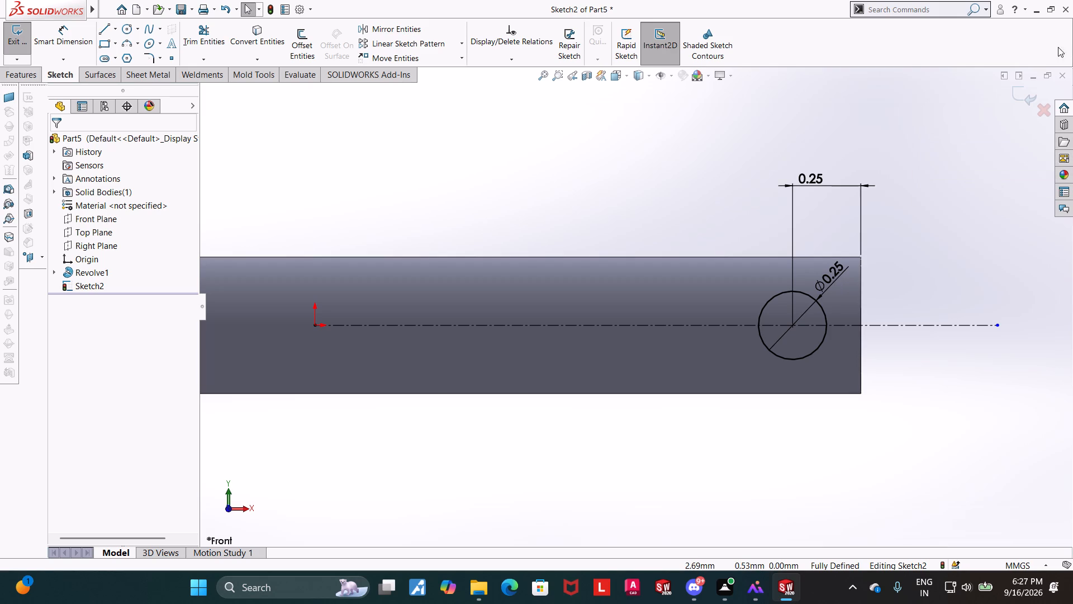
Exit the sketch and extrude-cut the circle through the rod with a Mid Plane end condition and 10 mm depth.
{"action": "double_click", "coordinate": [1019, 91]}
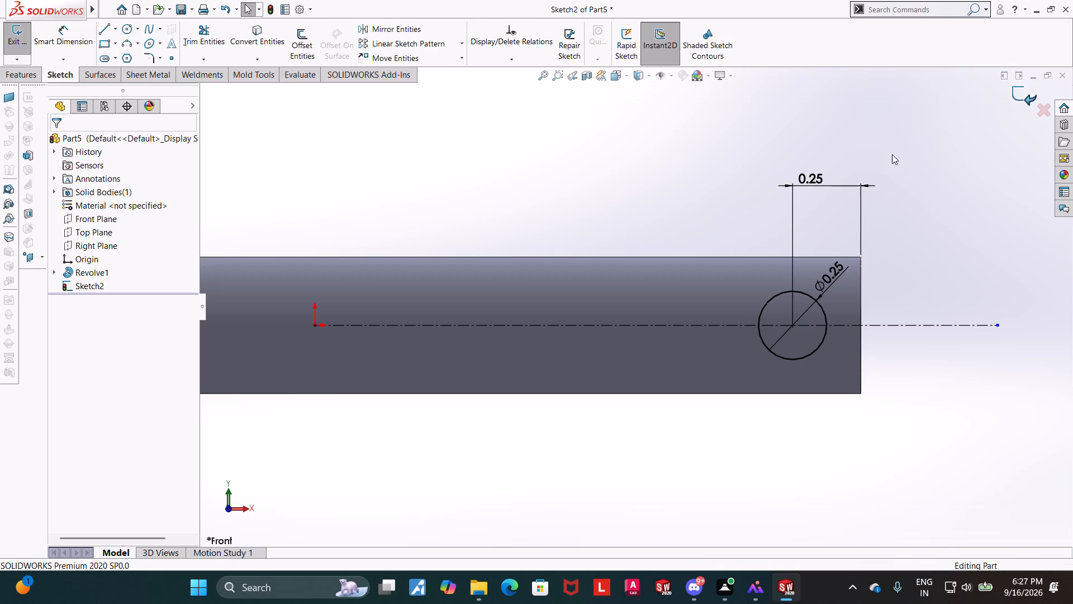
{"action": "left_click", "coordinate": [195, 34]}
{"action": "middle_click_drag", "start_coordinate": [552, 210], "coordinate": [489, 235]}
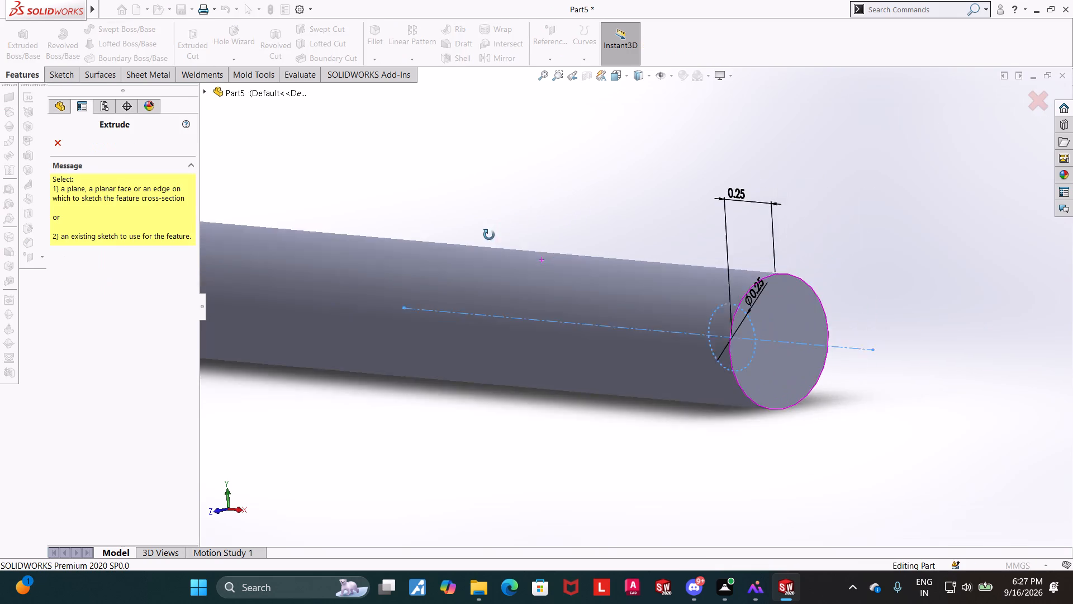
{"action": "middle_click_drag", "start_coordinate": [489, 235], "coordinate": [485, 237]}
{"action": "left_click", "coordinate": [203, 90]}
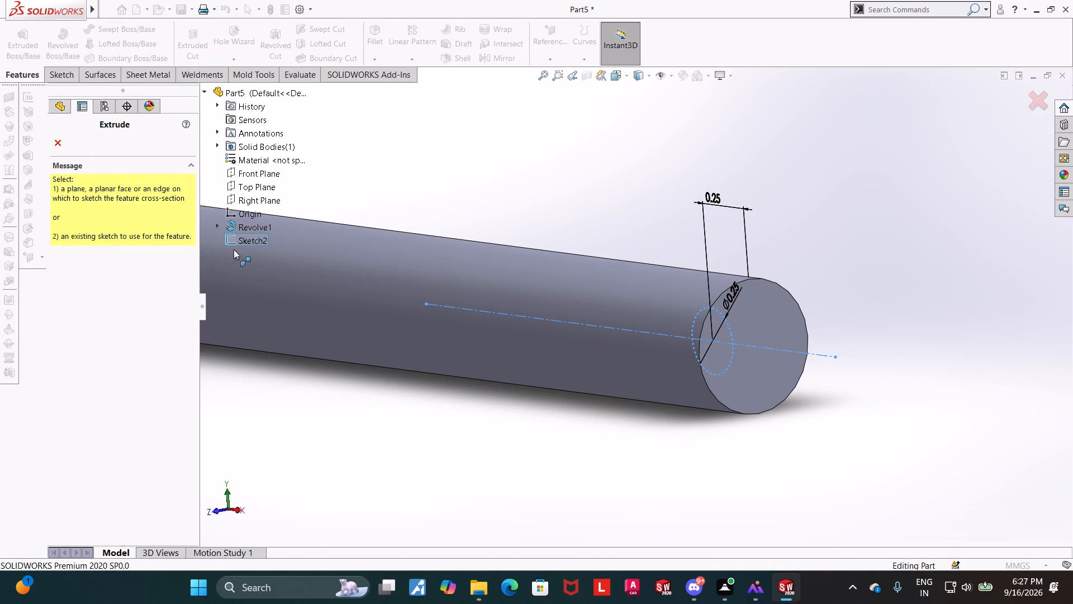
{"action": "left_click", "coordinate": [238, 235]}
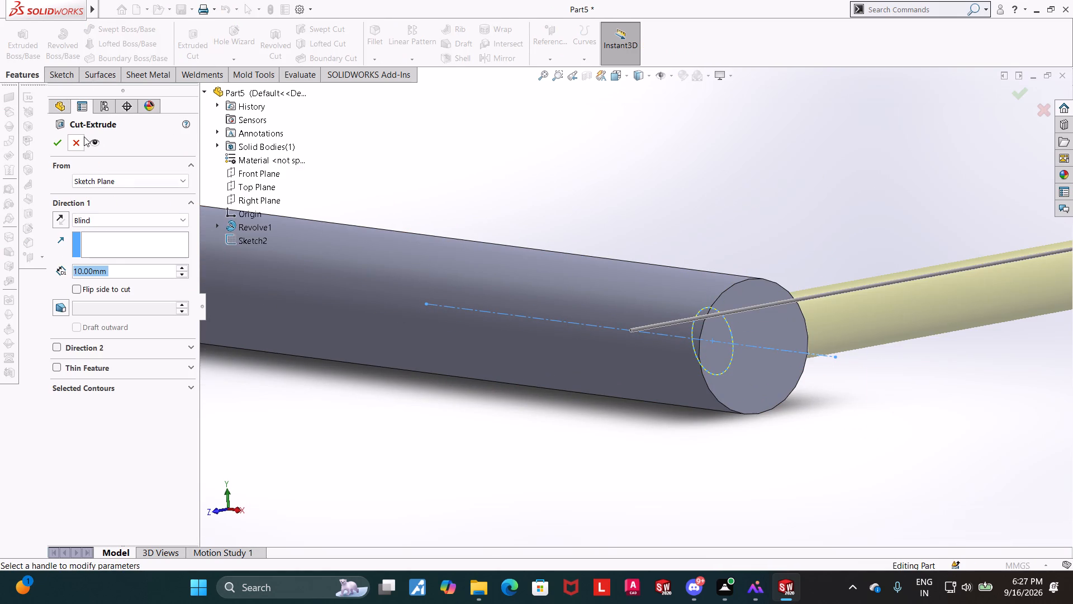
{"action": "left_click", "coordinate": [106, 182]}
{"action": "left_click", "coordinate": [311, 196]}
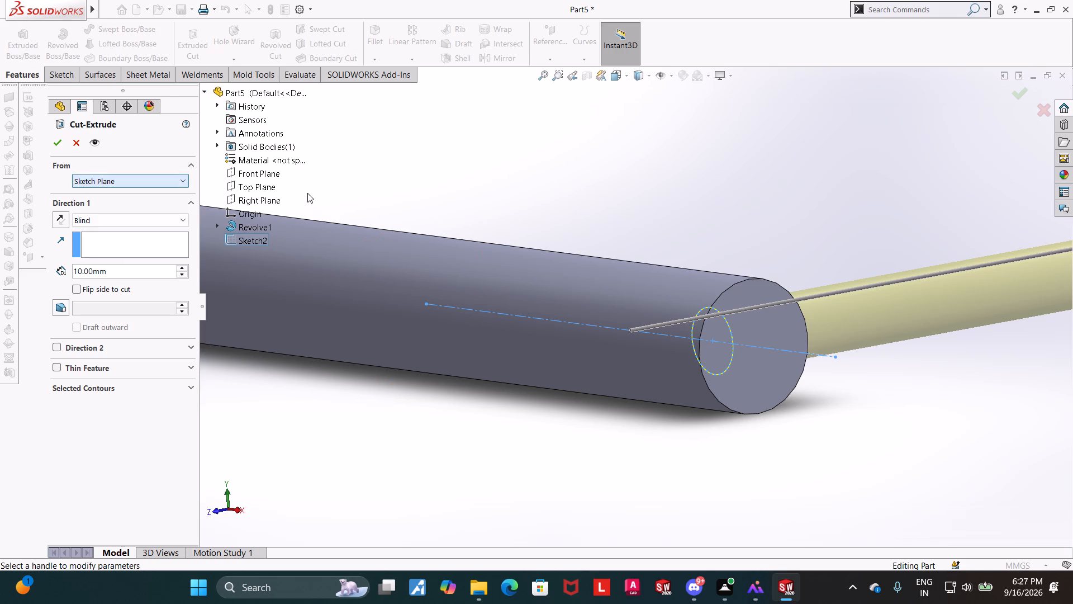
{"action": "left_click", "coordinate": [91, 219]}
{"action": "left_click", "coordinate": [100, 305]}
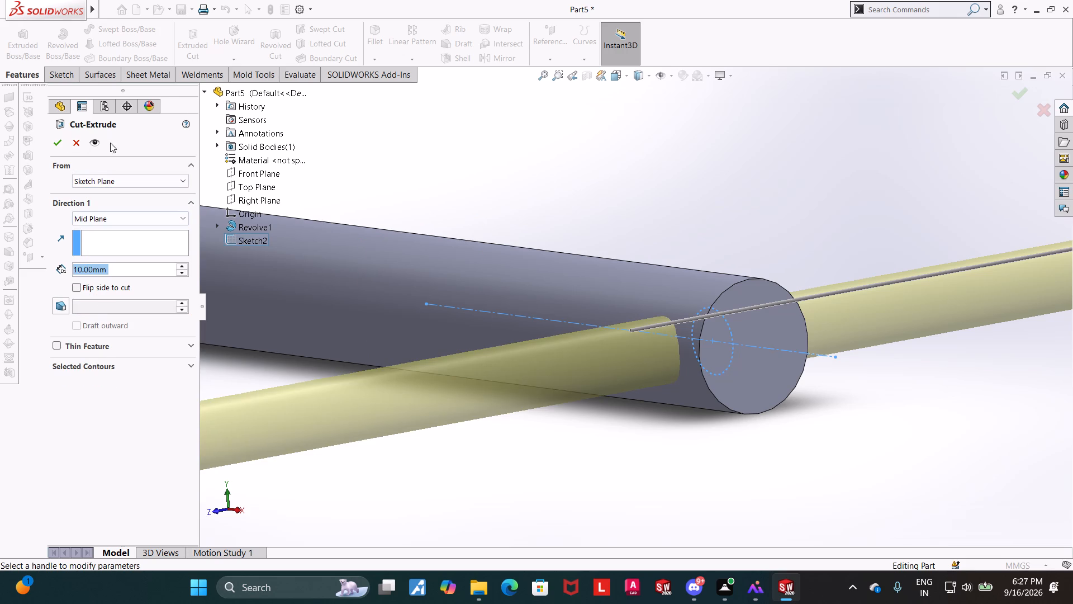
{"action": "left_click", "coordinate": [55, 145]}
{"action": "scroll", "coordinate": [594, 227], "scroll_direction": "up", "scroll_amount": 4}
{"action": "left_click", "coordinate": [685, 267]}
{"action": "middle_click_drag", "start_coordinate": [703, 282], "coordinate": [706, 282]}
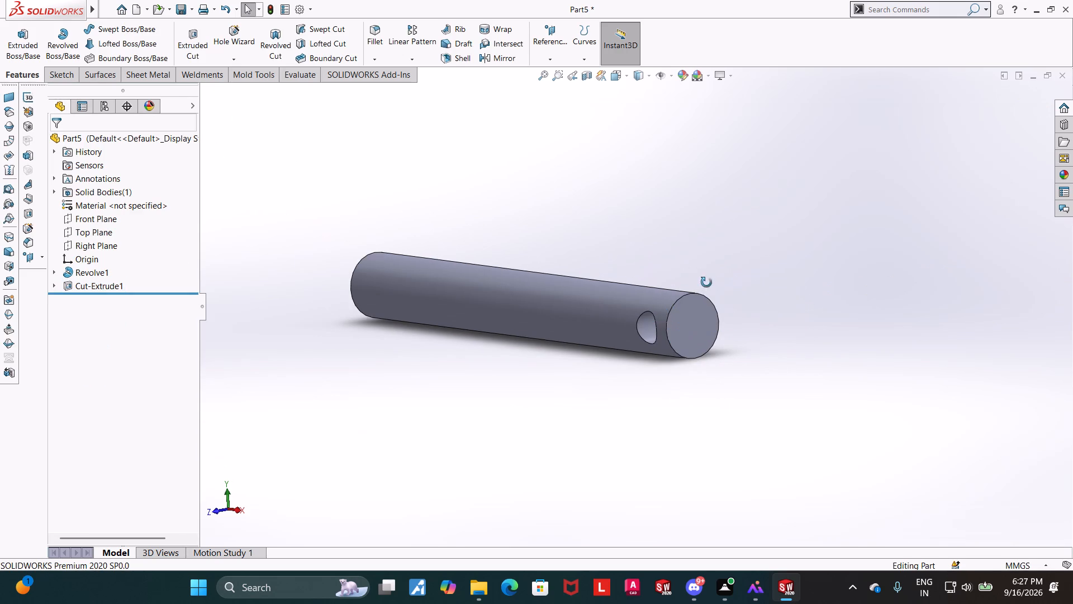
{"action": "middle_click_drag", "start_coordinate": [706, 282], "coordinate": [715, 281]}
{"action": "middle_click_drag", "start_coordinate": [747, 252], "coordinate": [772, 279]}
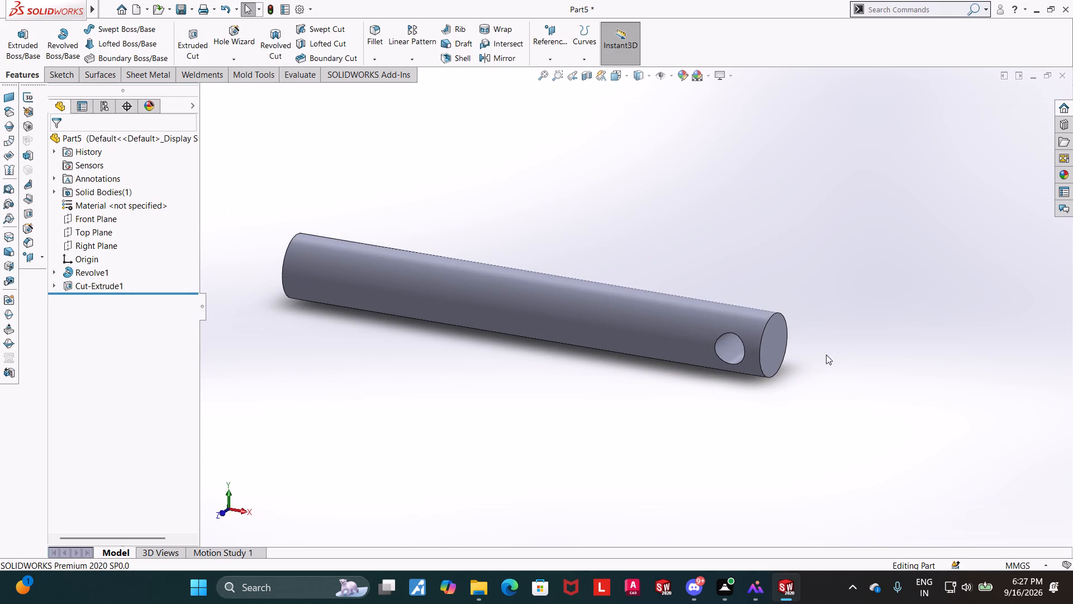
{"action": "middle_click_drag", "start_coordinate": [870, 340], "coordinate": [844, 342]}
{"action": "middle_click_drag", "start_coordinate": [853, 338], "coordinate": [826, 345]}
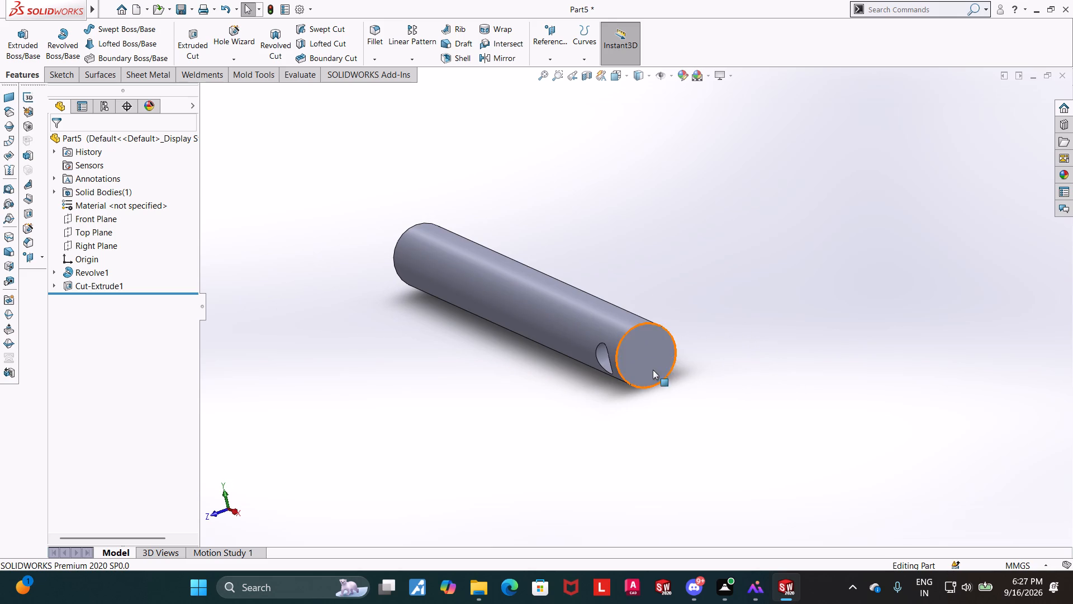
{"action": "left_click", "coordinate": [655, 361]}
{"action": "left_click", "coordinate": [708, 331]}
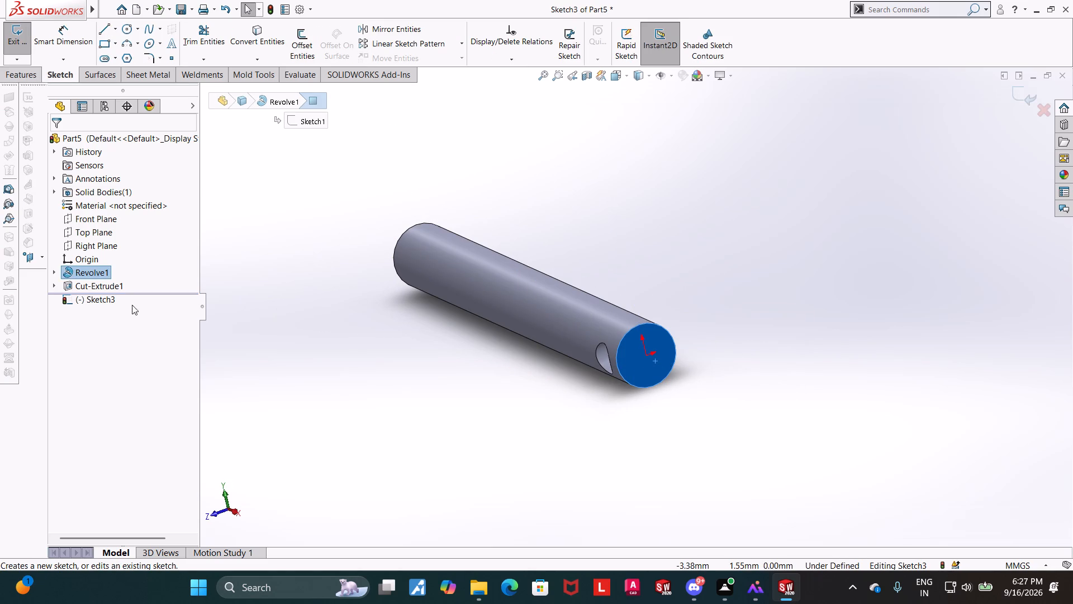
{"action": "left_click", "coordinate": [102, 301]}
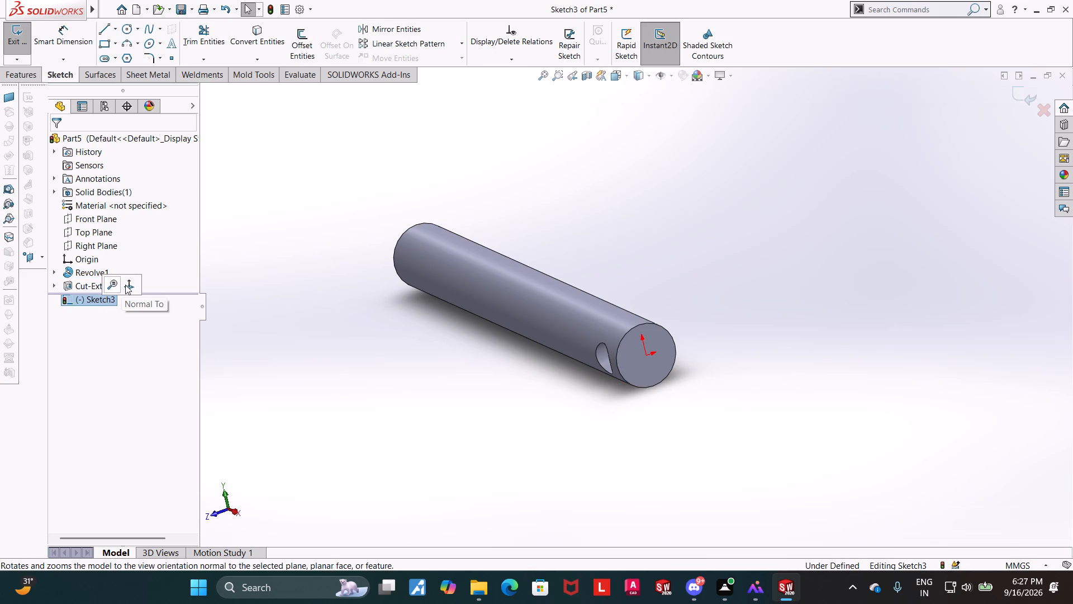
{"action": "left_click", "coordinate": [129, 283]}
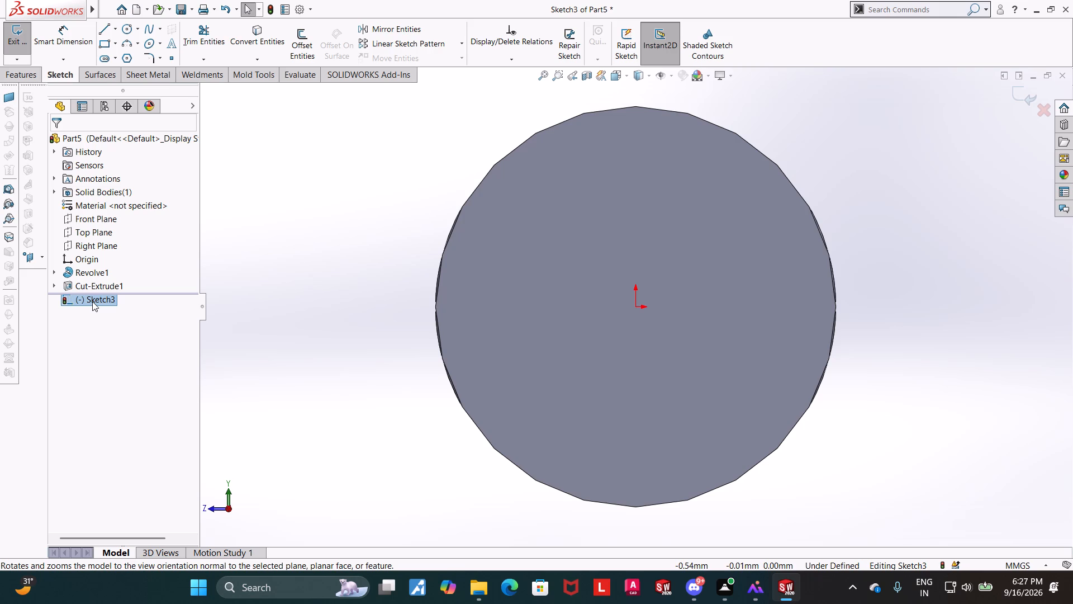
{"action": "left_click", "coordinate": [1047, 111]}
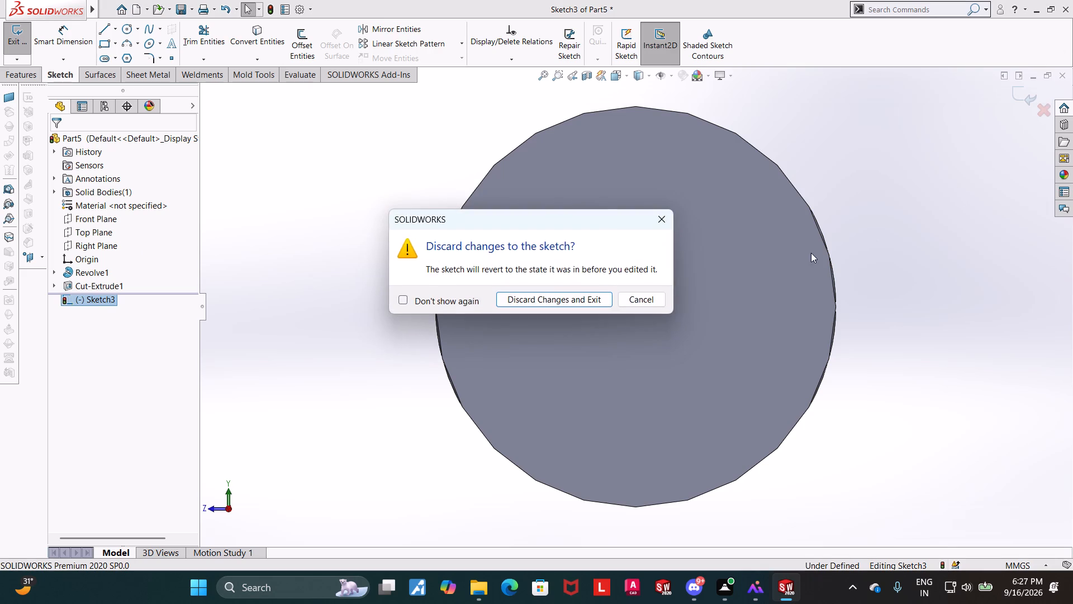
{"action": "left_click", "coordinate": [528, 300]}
Start a sketch on the Top Plane and draw a horizontal centerline about 2.35 mm long from the origin past the rod's holed end.
{"action": "scroll", "coordinate": [841, 286], "scroll_direction": "up", "scroll_amount": 4}
{"action": "middle_click_drag", "start_coordinate": [842, 288], "coordinate": [863, 318]}
{"action": "scroll", "coordinate": [861, 316], "scroll_direction": "up", "scroll_amount": 2}
{"action": "left_click", "coordinate": [93, 234]}
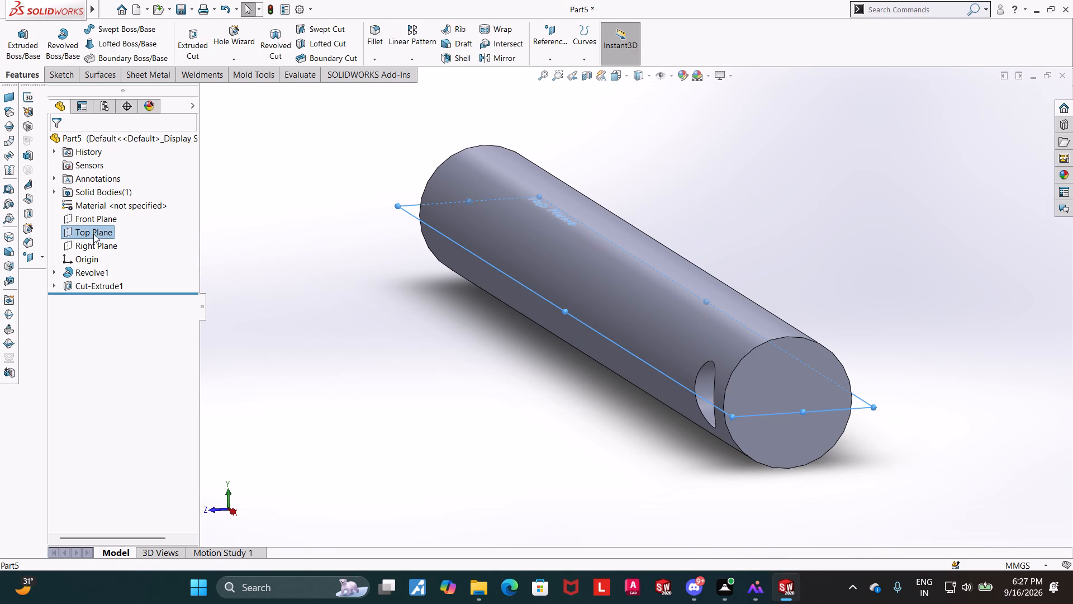
{"action": "left_click", "coordinate": [102, 223]}
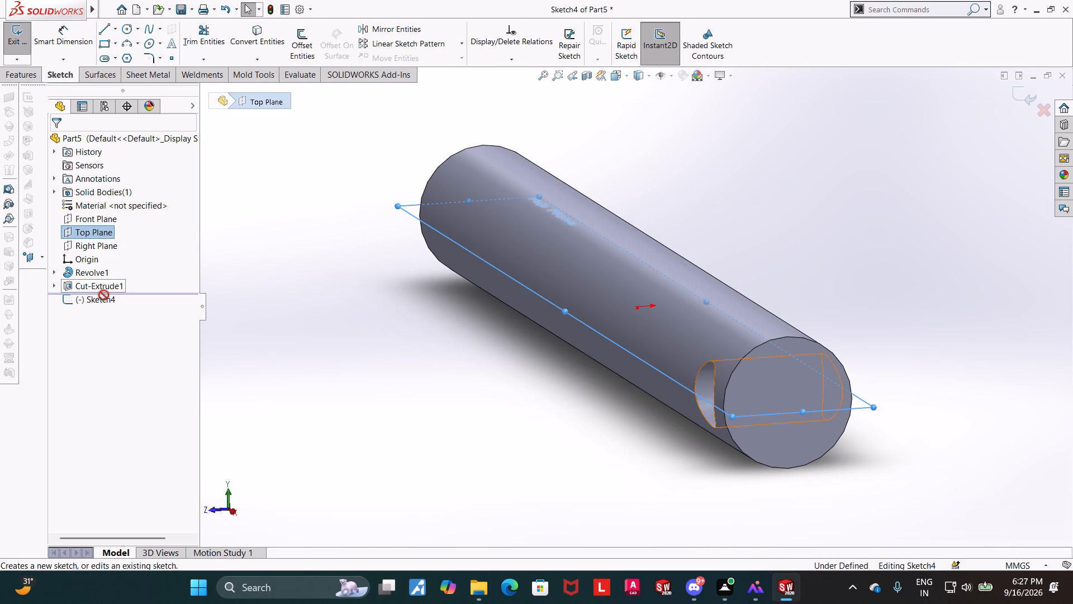
{"action": "left_click", "coordinate": [103, 296]}
{"action": "left_click", "coordinate": [126, 285]}
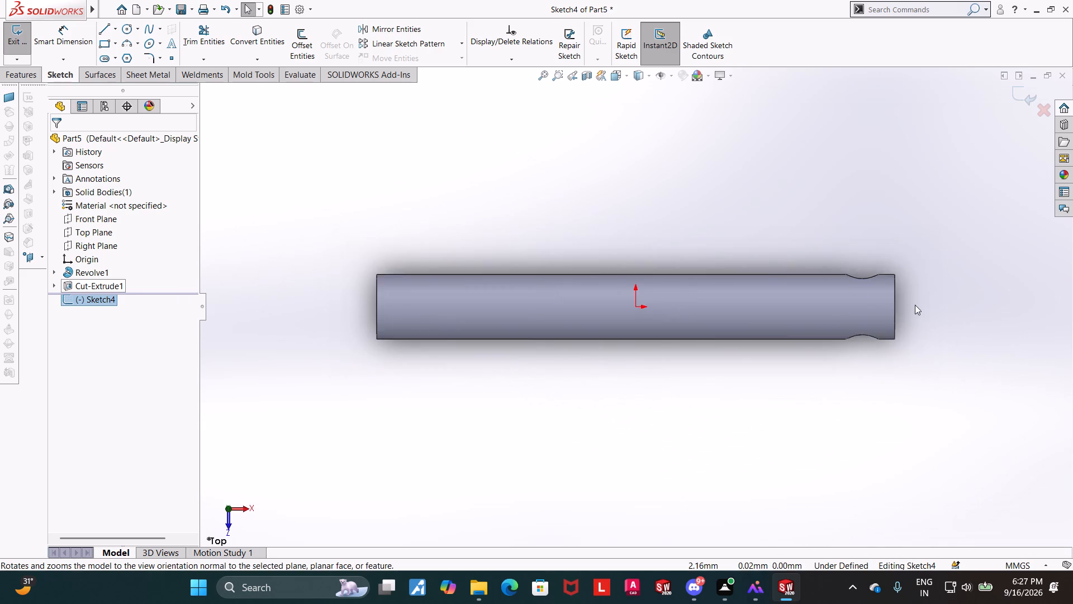
{"action": "scroll", "coordinate": [915, 305], "scroll_direction": "down", "scroll_amount": 3}
{"action": "left_click", "coordinate": [116, 27]}
{"action": "left_click", "coordinate": [117, 52]}
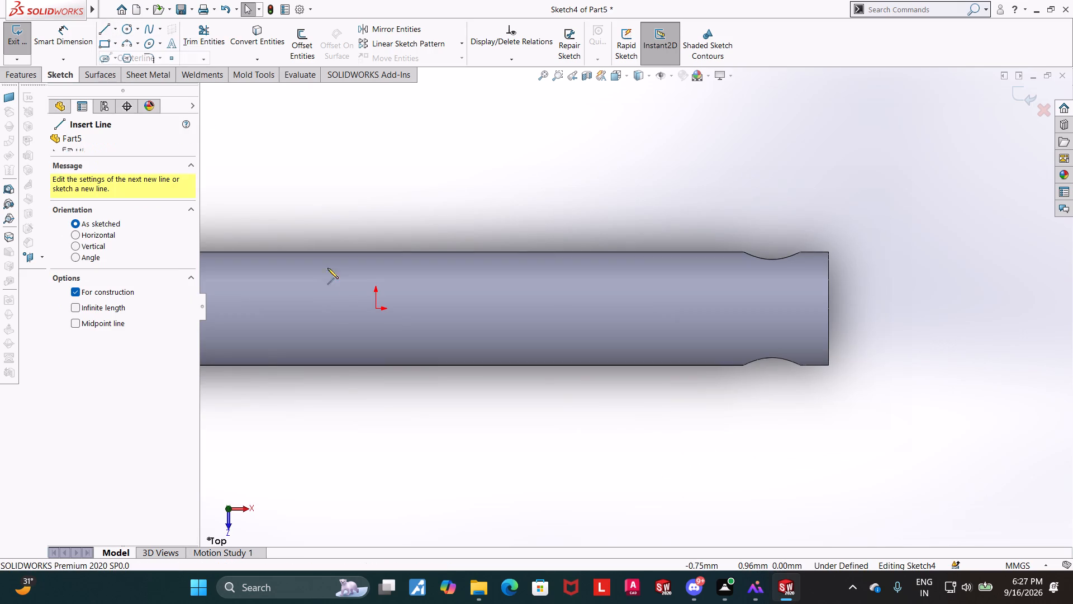
{"action": "left_click", "coordinate": [374, 309]}
{"action": "left_click", "coordinate": [908, 308]}
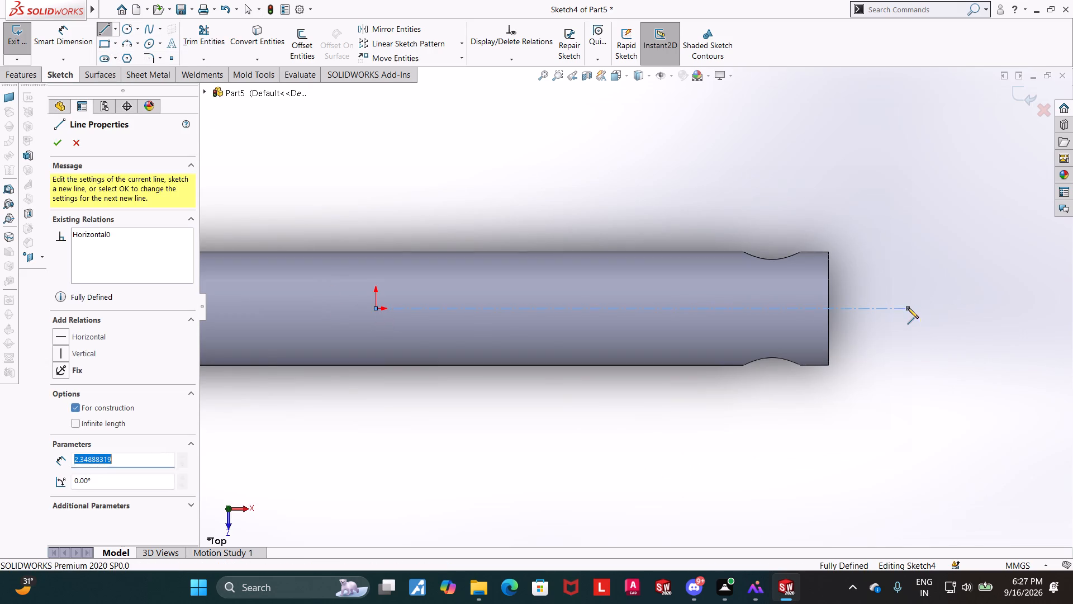
{"action": "key", "text": "Escape"}
{"action": "key", "text": "Escape"}
{"action": "key", "text": "Escape"}
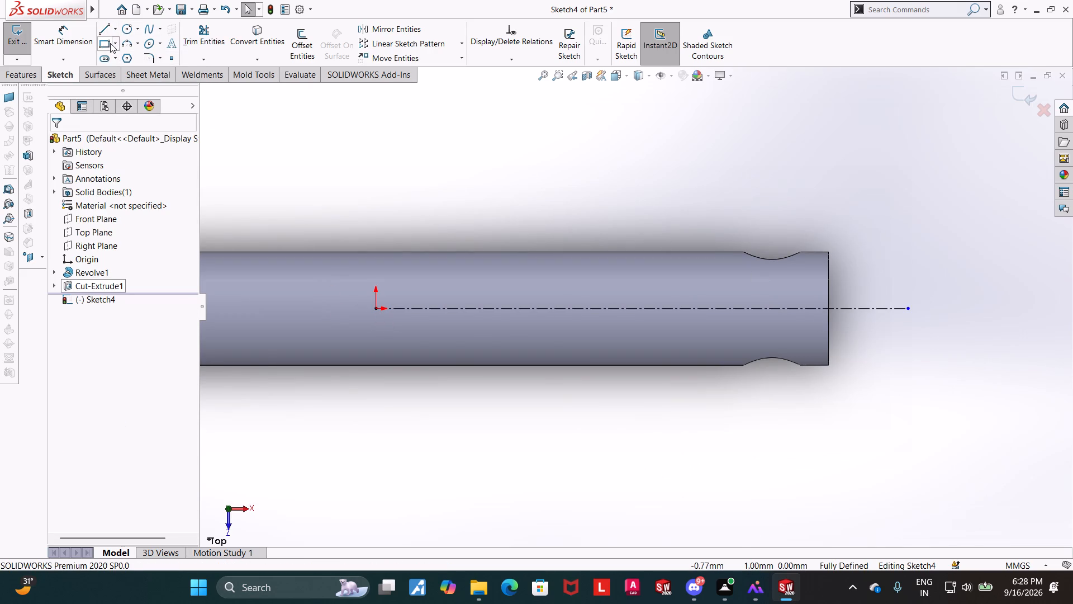
Draw a center rectangle about 0.79 by 0.15 mm, centred on the centerline and reaching the rod's end edge beside the hole.
{"action": "left_click", "coordinate": [114, 44]}
{"action": "left_click", "coordinate": [117, 68]}
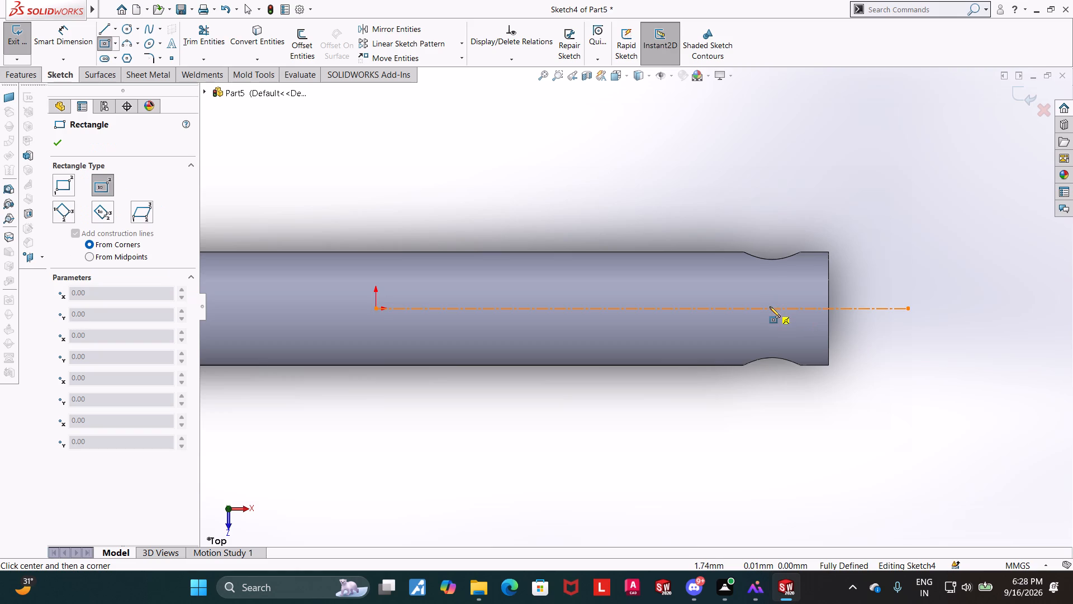
{"action": "left_click", "coordinate": [739, 308]}
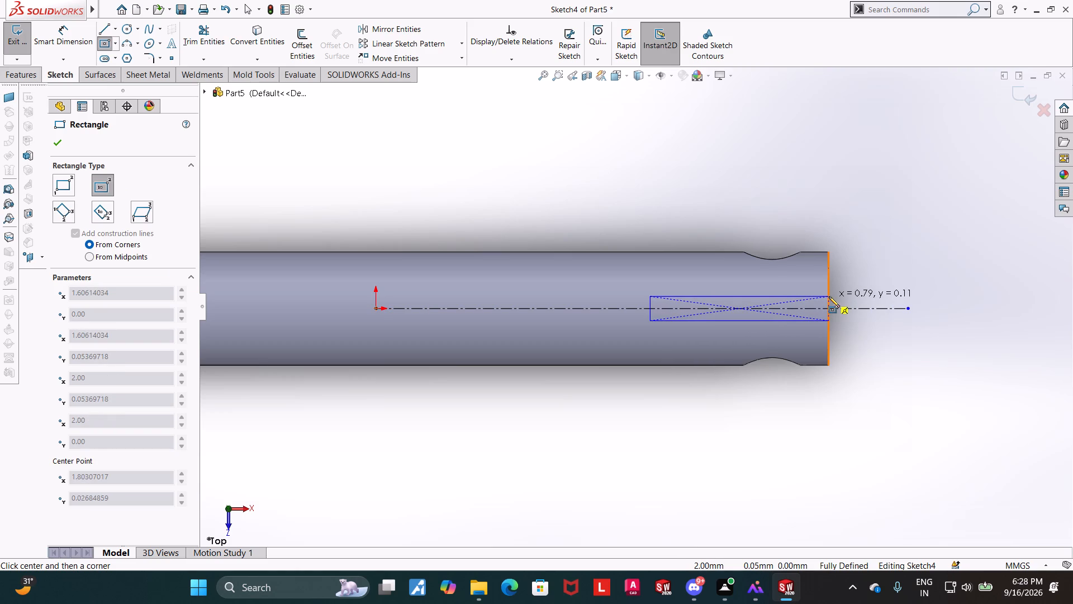
{"action": "left_click", "coordinate": [828, 292]}
{"action": "key", "text": "Escape"}
{"action": "key", "text": "Escape"}
{"action": "key", "text": "Escape"}
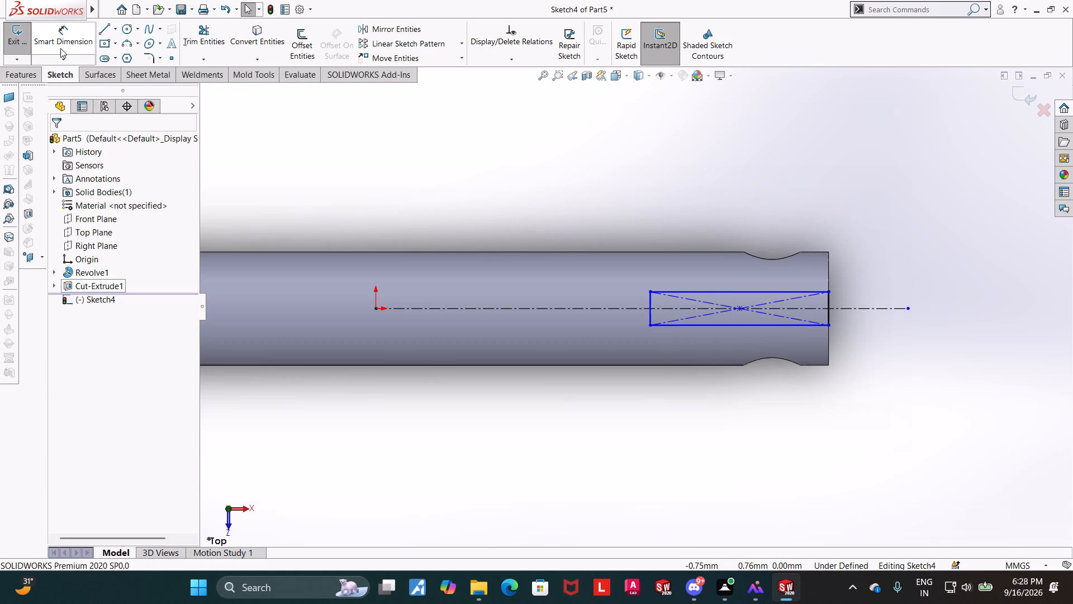
Dimension the rectangle's short side as 0.25 mm.
{"action": "left_click", "coordinate": [60, 48]}
{"action": "left_click", "coordinate": [652, 301]}
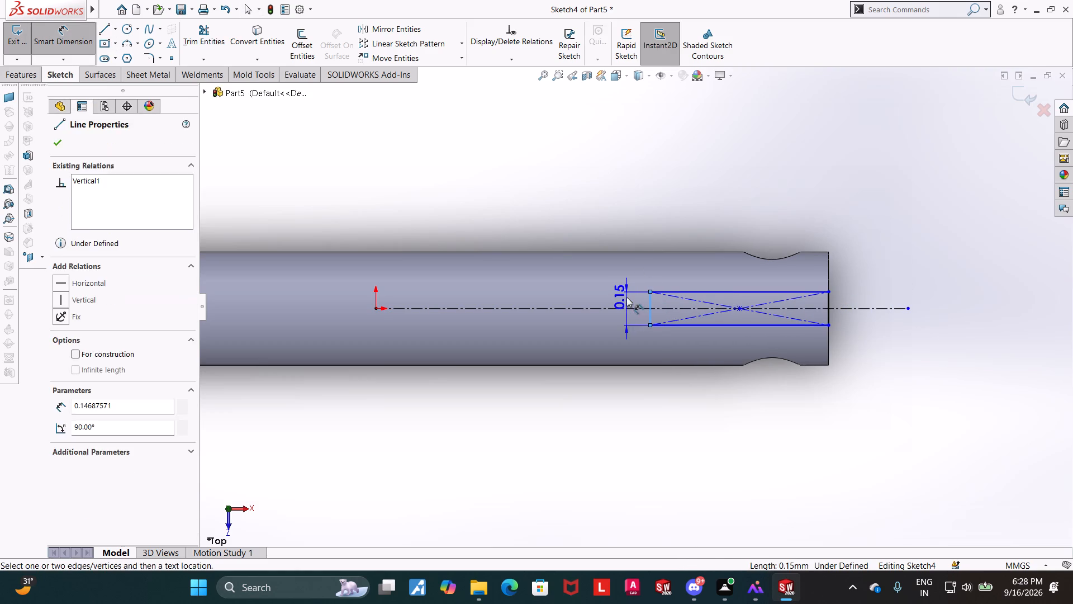
{"action": "left_click", "coordinate": [626, 297]}
{"action": "type", "text": "0.25"}
{"action": "key", "text": "Return"}
{"action": "key", "text": "Escape"}
{"action": "key", "text": "Escape"}
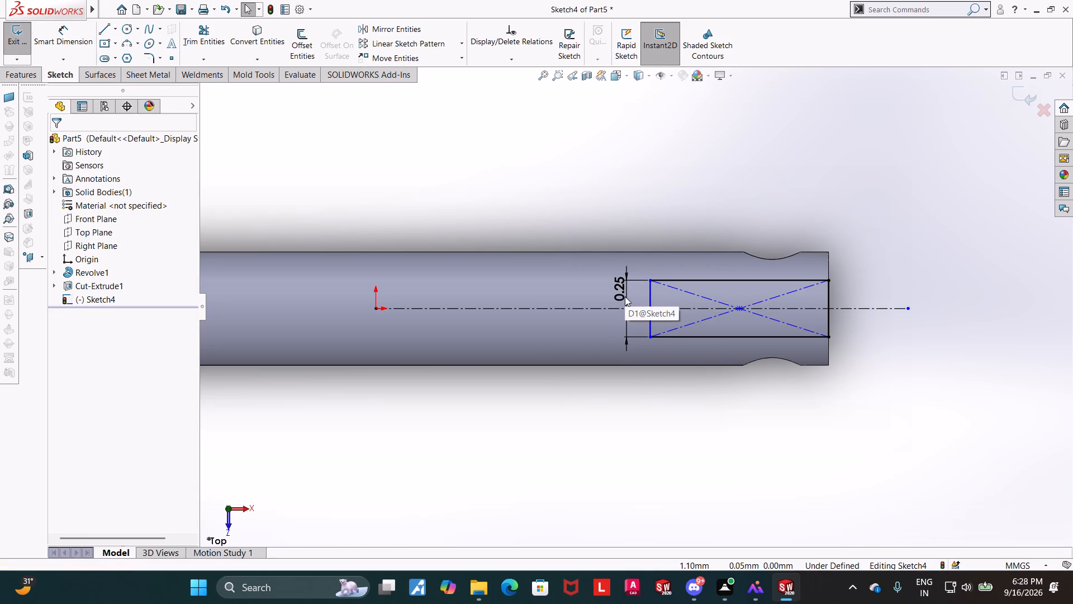
Dimension the rectangle's long side as 0.75 mm.
{"action": "left_click", "coordinate": [56, 33]}
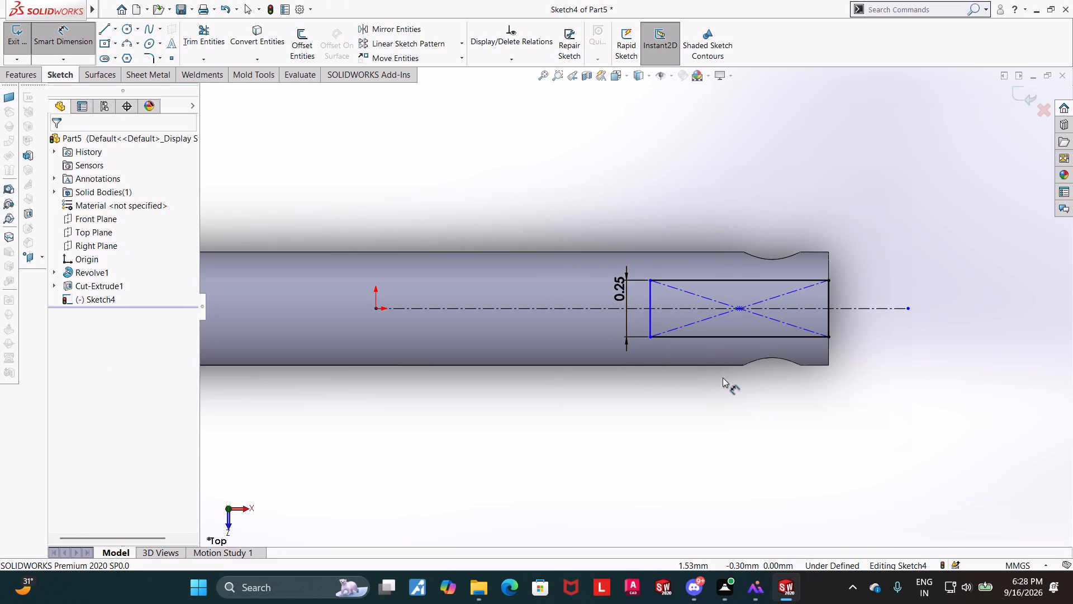
{"action": "left_click", "coordinate": [722, 336]}
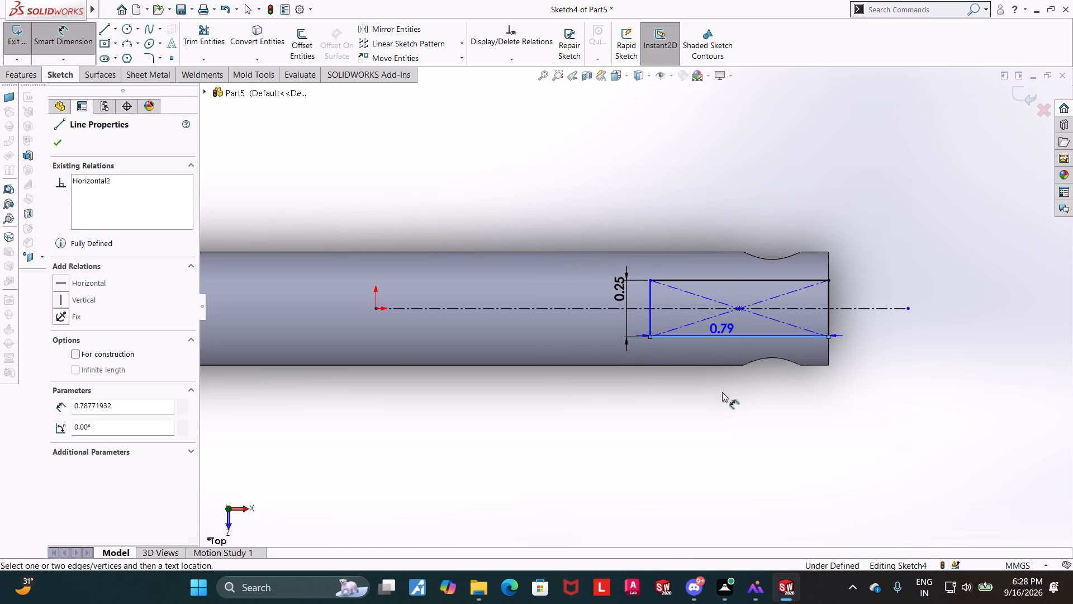
{"action": "left_click", "coordinate": [720, 407]}
{"action": "type", "text": "0.7"}
{"action": "key", "text": "5"}
{"action": "key", "text": "Return"}
{"action": "key", "text": "Escape"}
{"action": "key", "text": "Escape"}
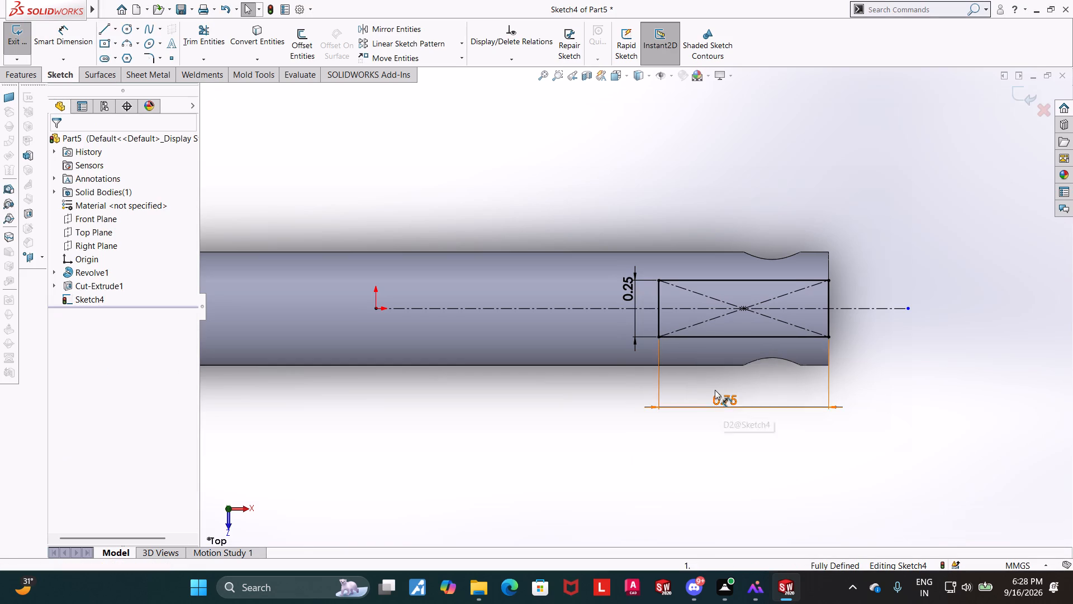
{"action": "key", "text": "Escape"}
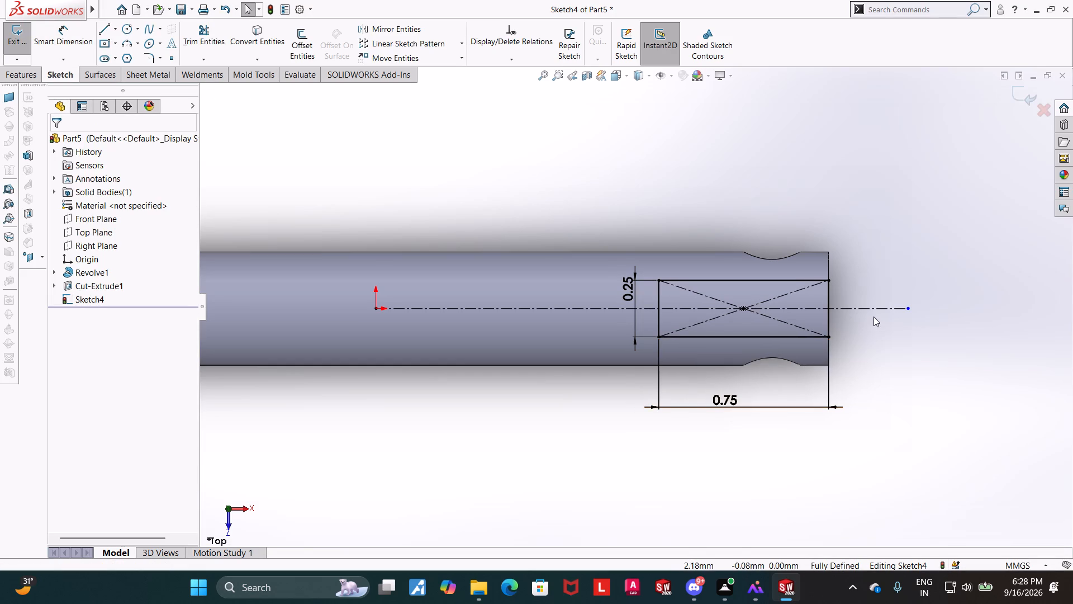
Exit the sketch and extrude-cut the rectangle through the rod with a Mid Plane end condition and 10 mm depth.
{"action": "left_click", "coordinate": [1019, 95]}
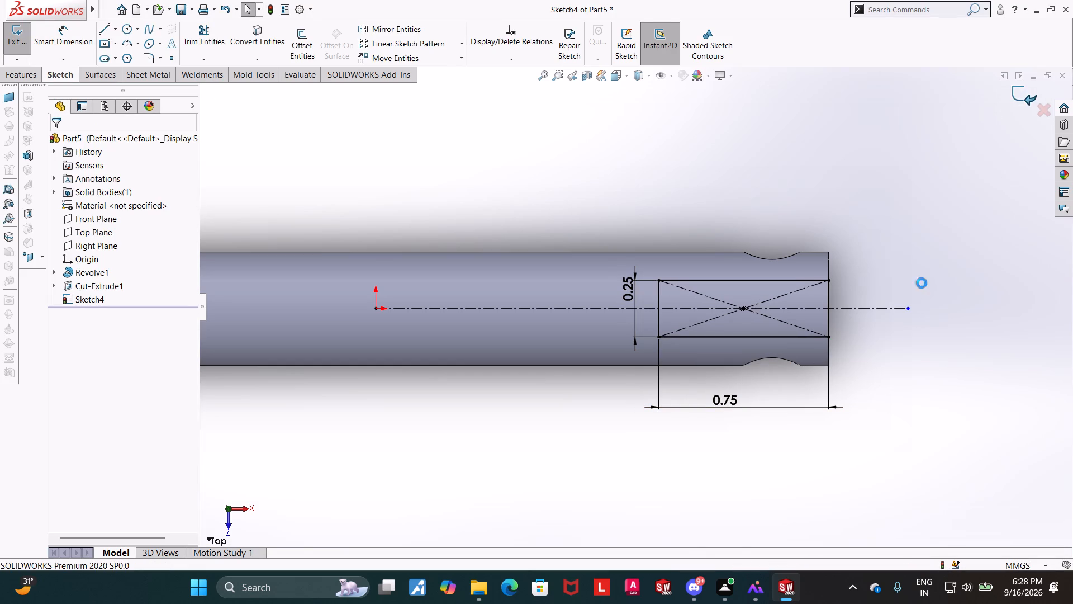
{"action": "middle_click_drag", "start_coordinate": [899, 347], "coordinate": [890, 328]}
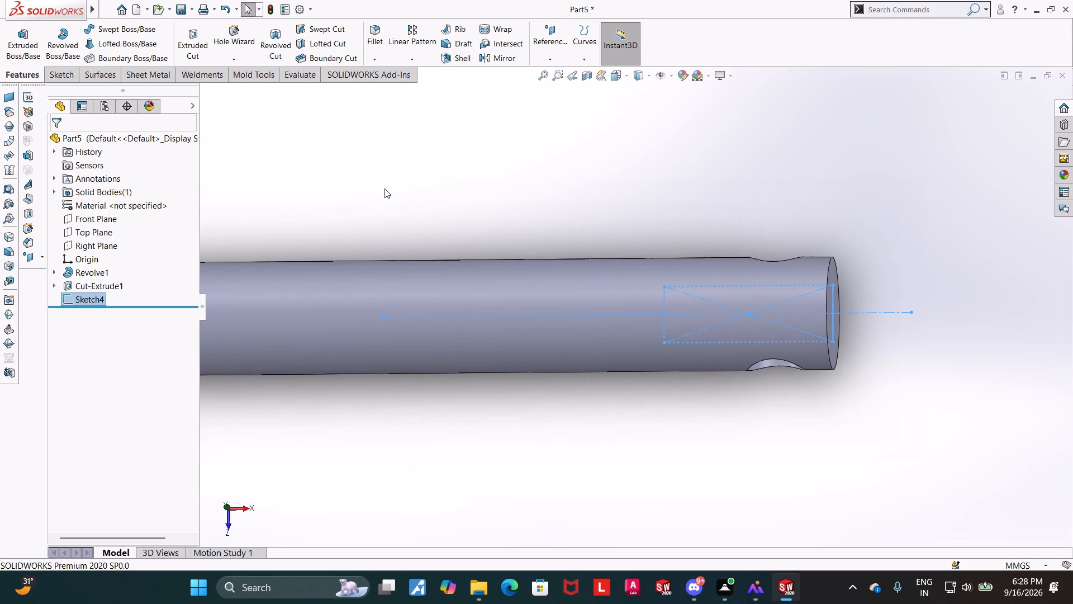
{"action": "scroll", "coordinate": [384, 188], "scroll_direction": "up", "scroll_amount": 2}
{"action": "left_click", "coordinate": [193, 37]}
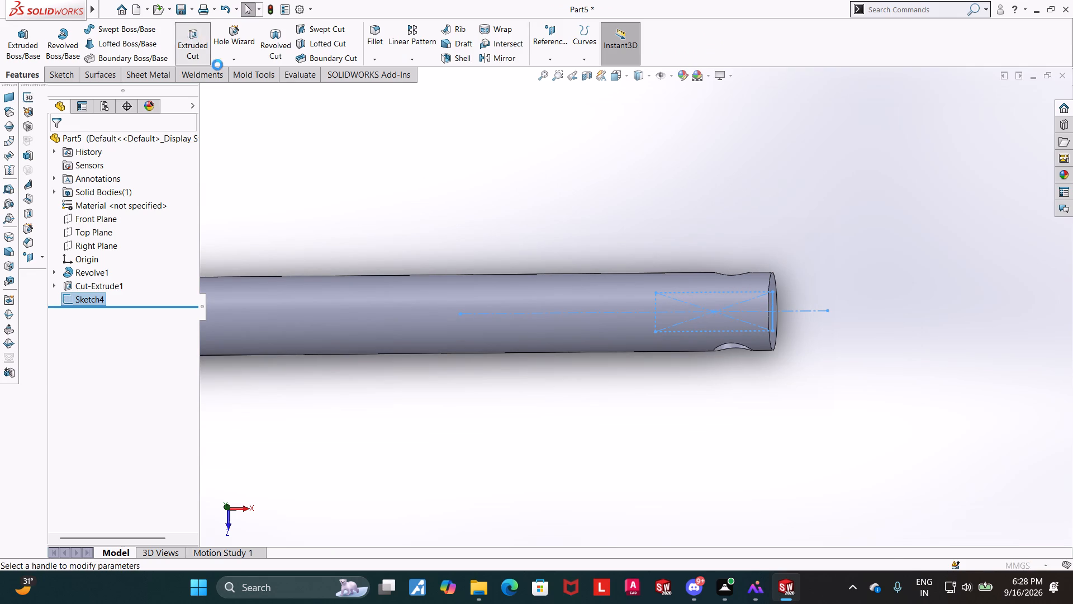
{"action": "left_click", "coordinate": [120, 219]}
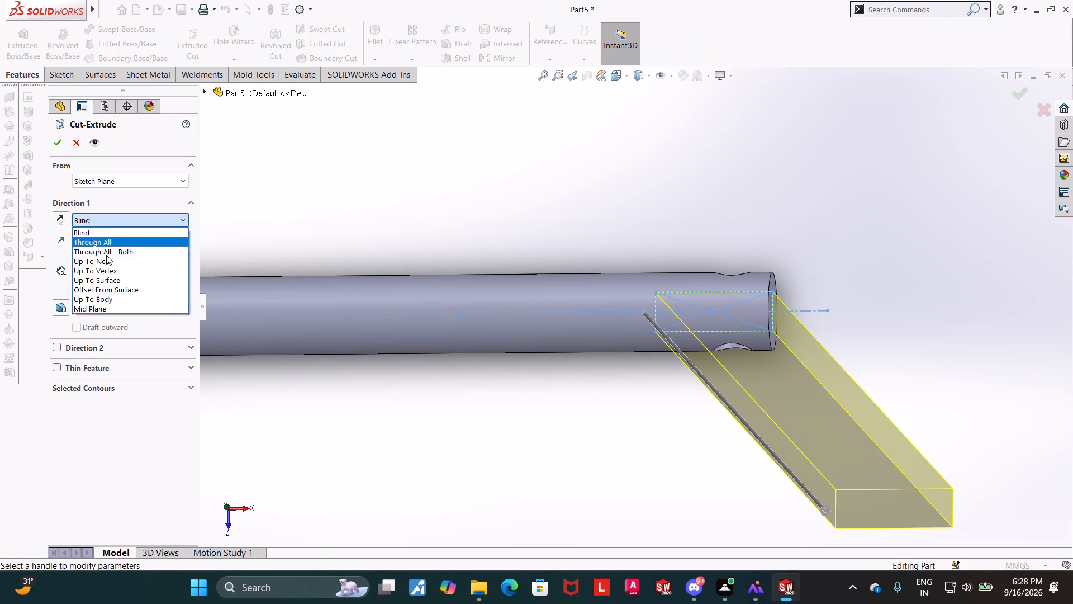
{"action": "left_click", "coordinate": [94, 303]}
{"action": "left_click", "coordinate": [94, 219]}
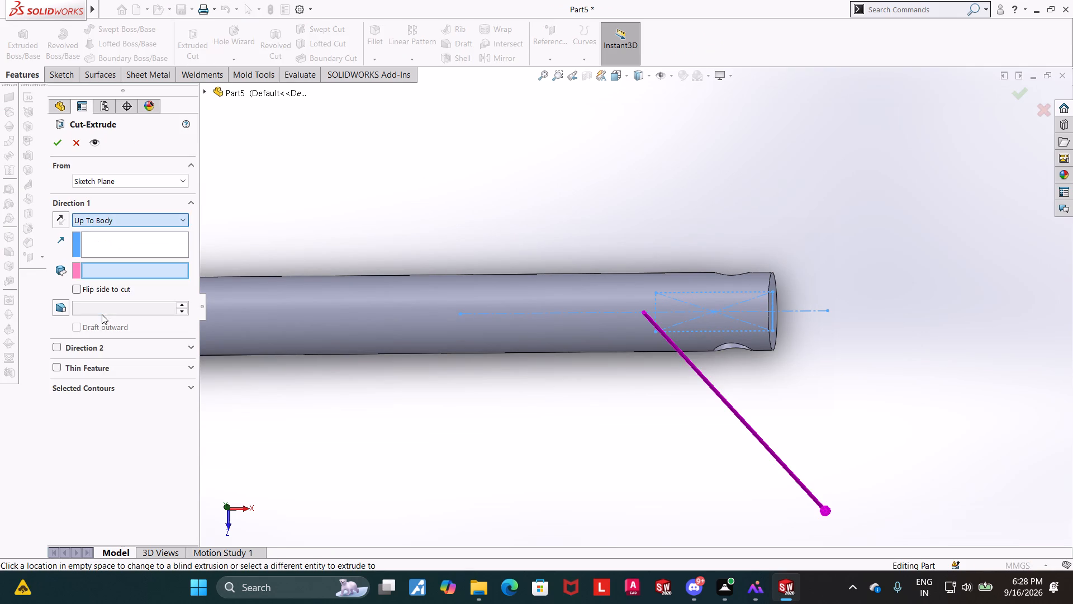
{"action": "left_click", "coordinate": [102, 314]}
{"action": "left_click", "coordinate": [101, 218]}
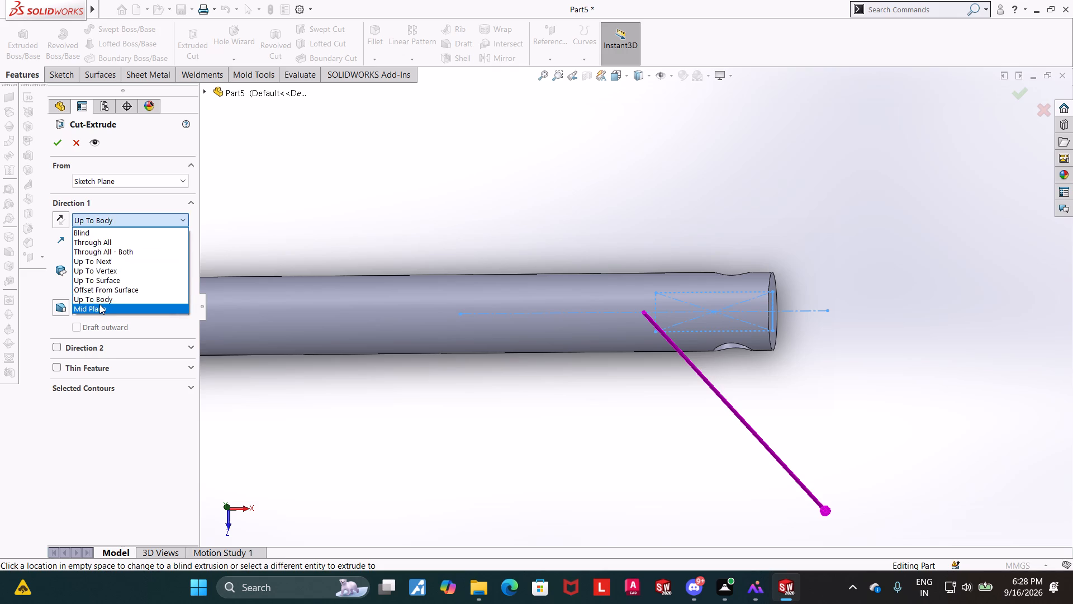
{"action": "left_click", "coordinate": [99, 304]}
{"action": "left_click", "coordinate": [58, 144]}
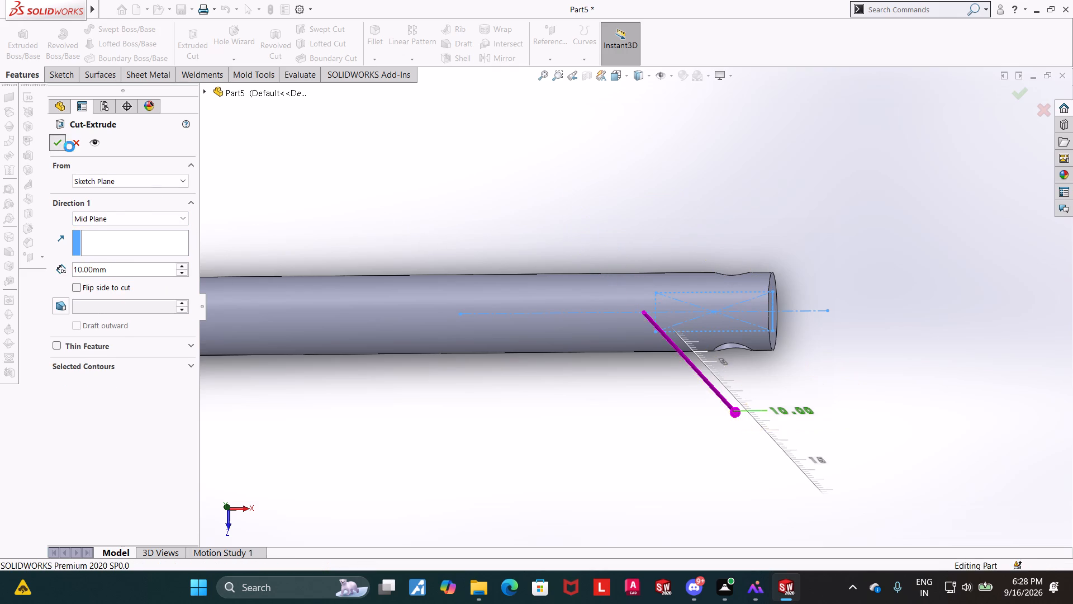
{"action": "left_click", "coordinate": [506, 395]}
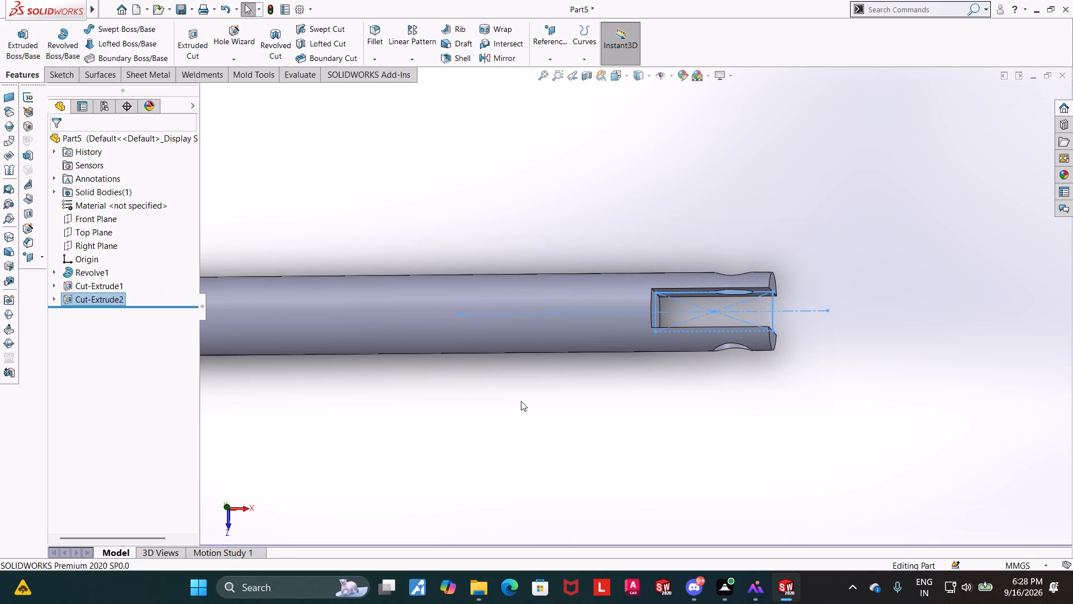
Sketch a circle of about 0.18 mm radius on the rod's plain end face, centred on the origin.
{"action": "middle_click_drag", "start_coordinate": [520, 399], "coordinate": [520, 360]}
{"action": "scroll", "coordinate": [523, 365], "scroll_direction": "up", "scroll_amount": 2}
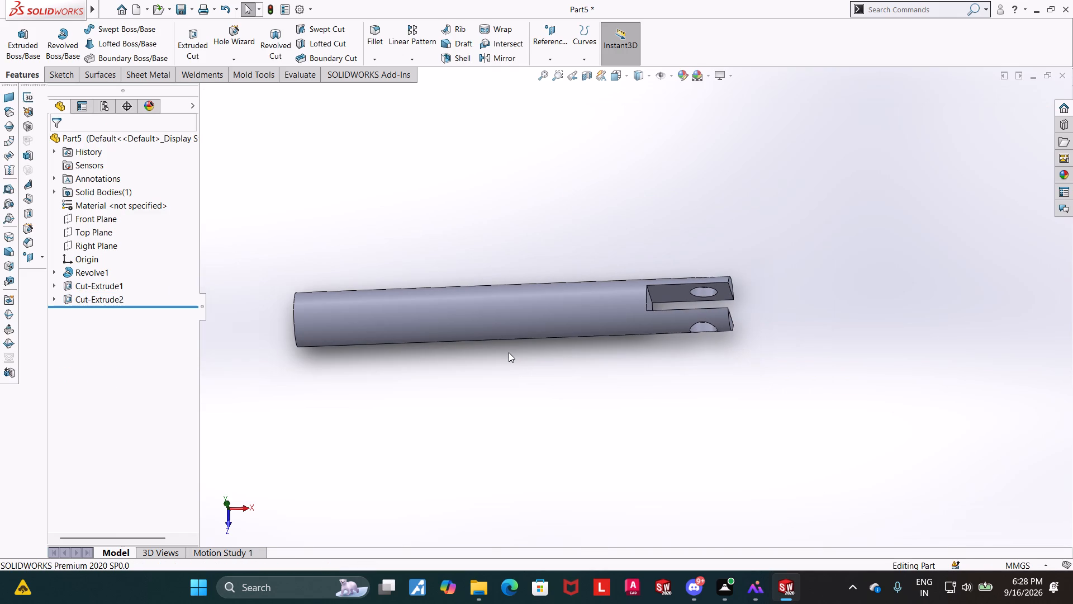
{"action": "middle_click_drag", "start_coordinate": [569, 367], "coordinate": [581, 284]}
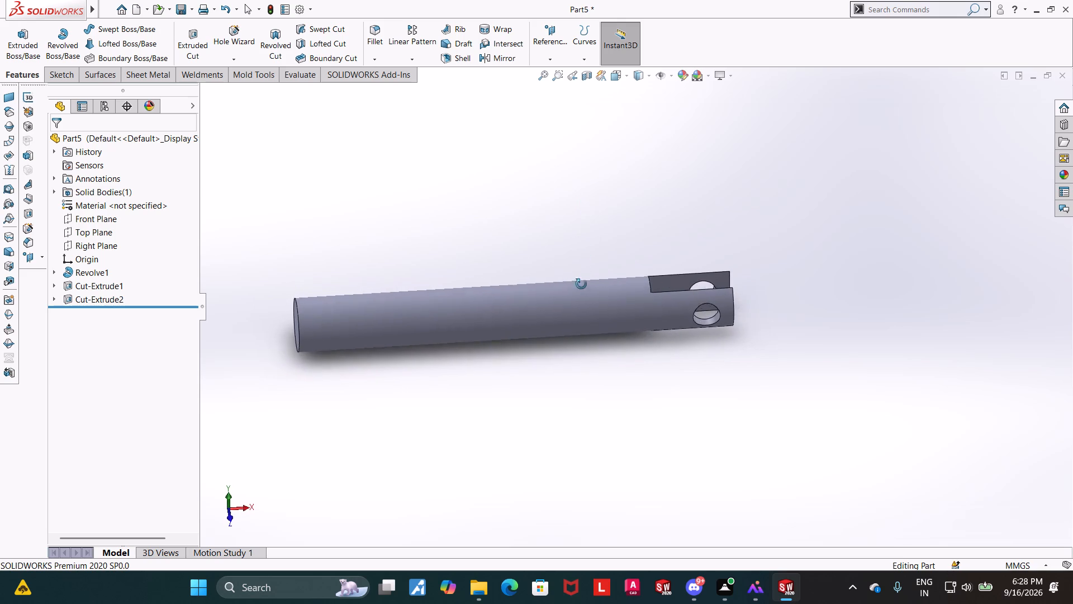
{"action": "middle_click_drag", "start_coordinate": [581, 284], "coordinate": [575, 327]}
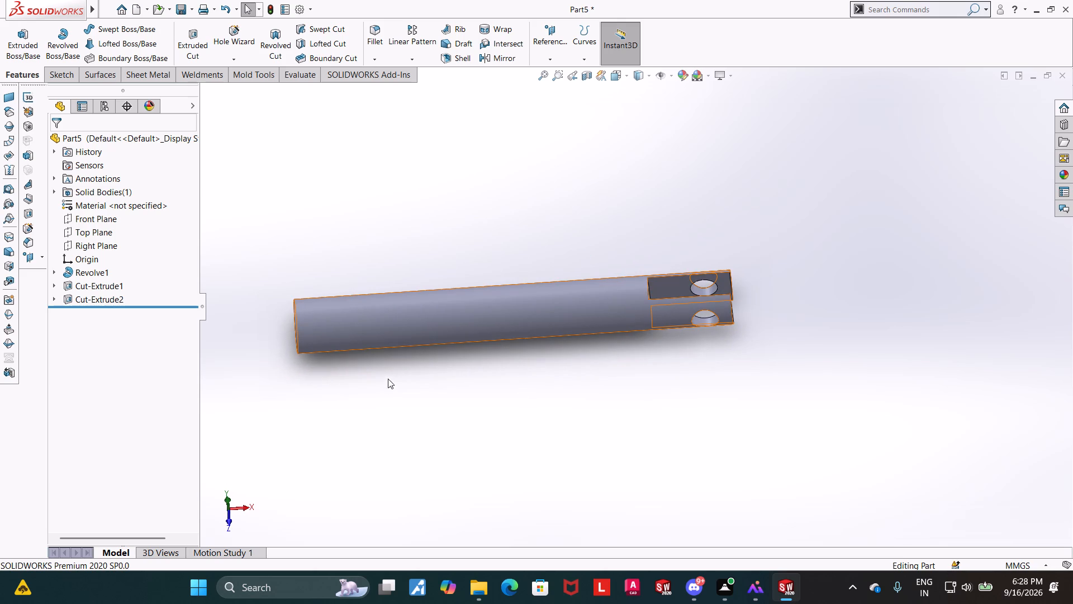
{"action": "middle_click_drag", "start_coordinate": [393, 376], "coordinate": [442, 367]}
{"action": "left_click", "coordinate": [342, 325]}
{"action": "left_click", "coordinate": [392, 293]}
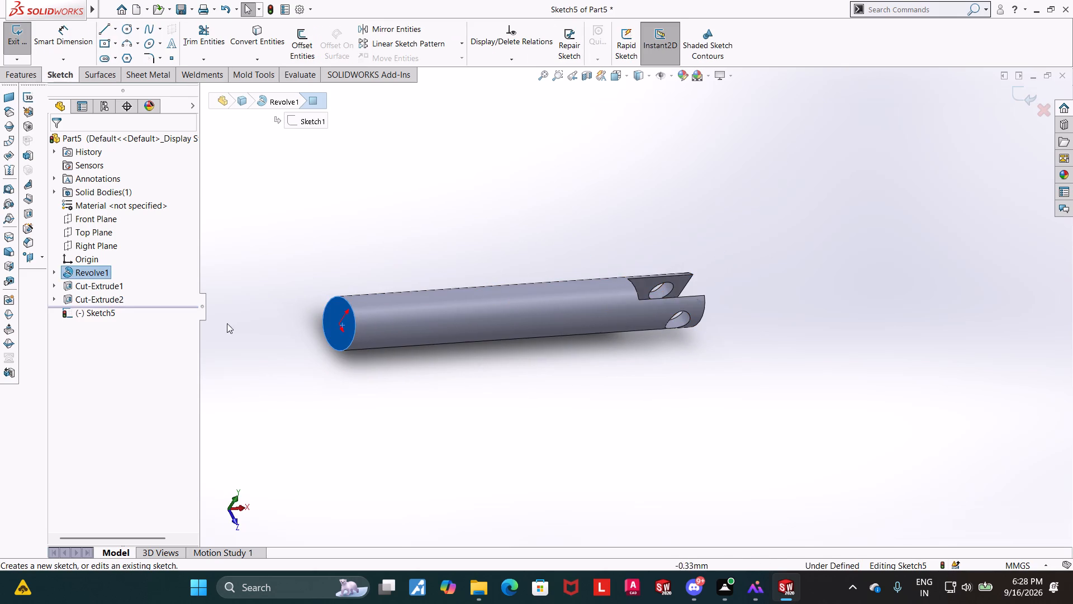
{"action": "left_click", "coordinate": [101, 312]}
{"action": "left_click", "coordinate": [129, 300]}
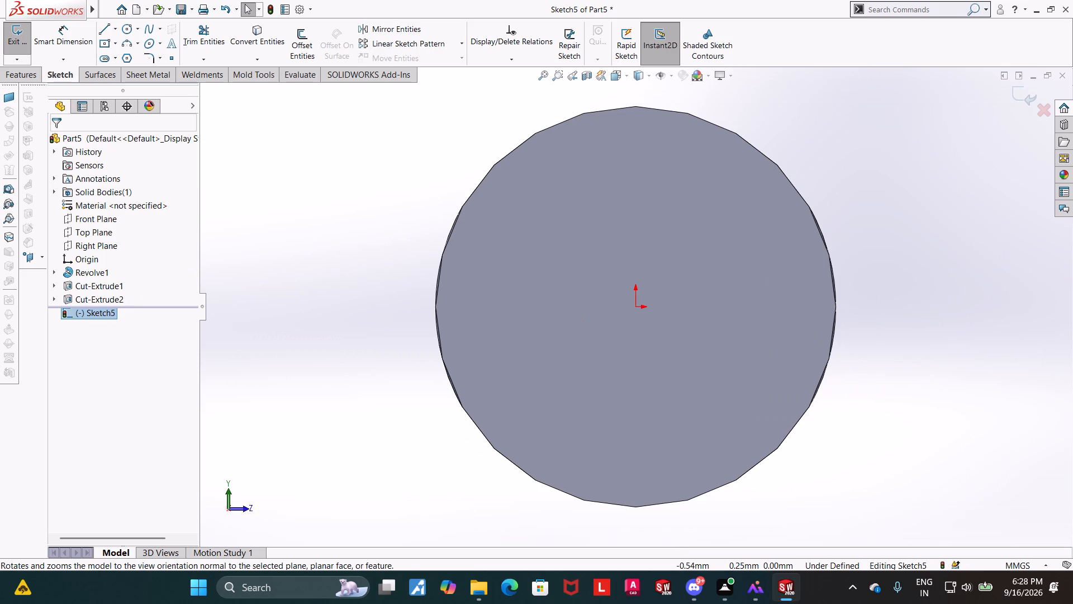
{"action": "left_click", "coordinate": [130, 25]}
{"action": "left_click", "coordinate": [636, 308]}
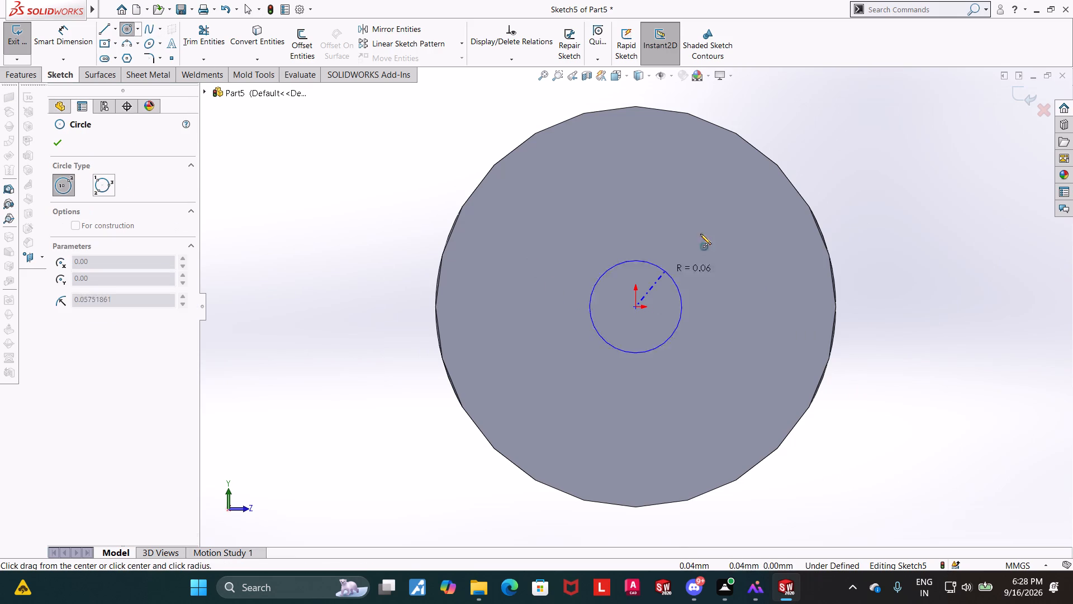
{"action": "left_click", "coordinate": [734, 196]}
{"action": "key", "text": "Escape"}
{"action": "key", "text": "Escape"}
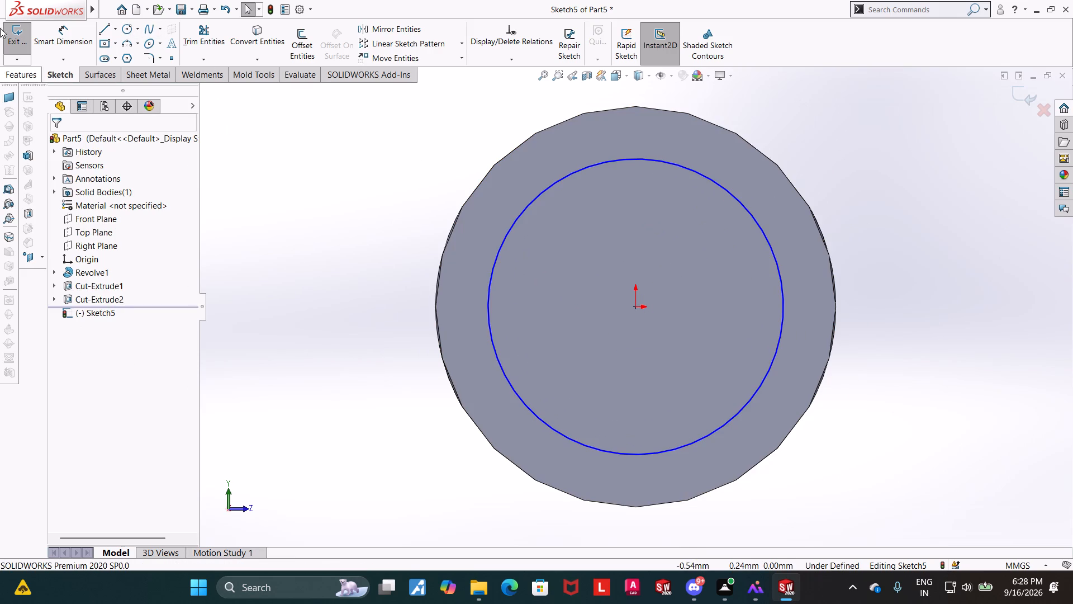
{"action": "key", "text": "Escape"}
Dimension the circle's diameter as 5/16 mm and exit the sketch.
{"action": "left_click", "coordinate": [67, 26]}
{"action": "left_click", "coordinate": [779, 272]}
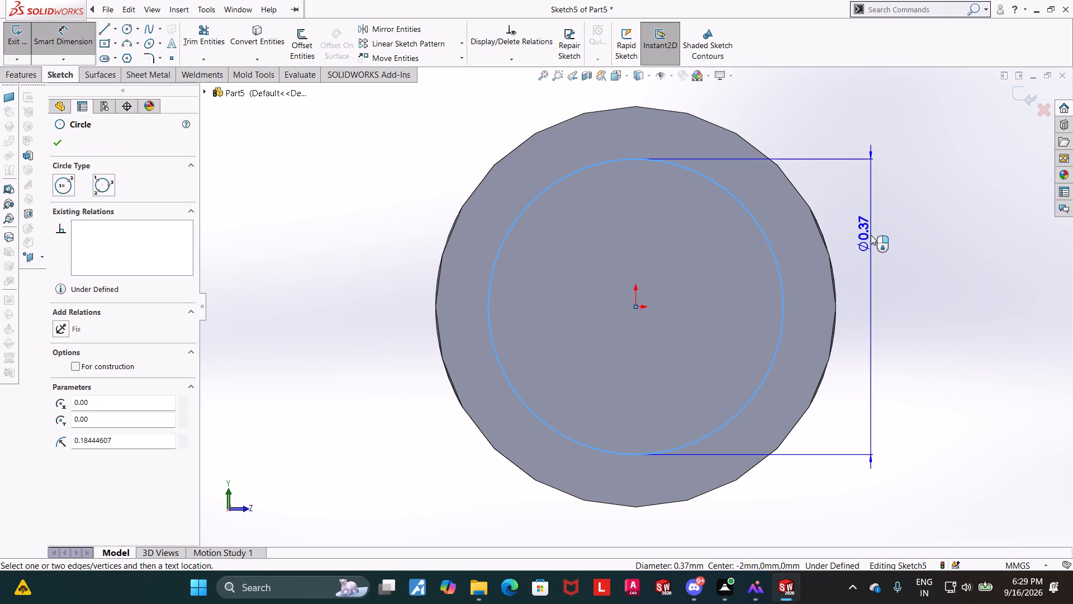
{"action": "left_click", "coordinate": [871, 235]}
{"action": "type", "text": "5/16"}
{"action": "key", "text": "Return"}
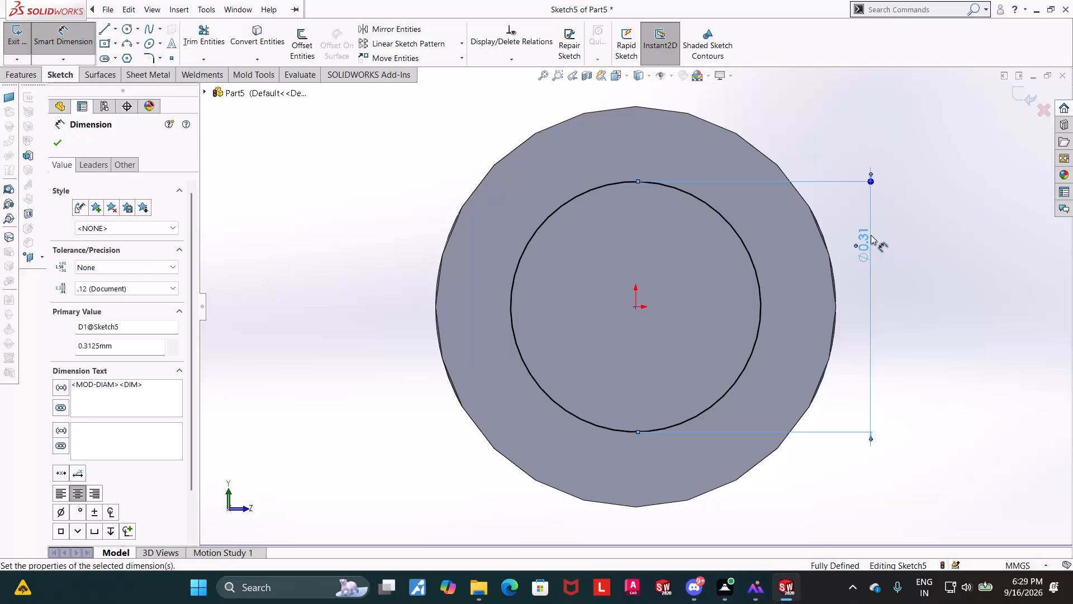
{"action": "left_click", "coordinate": [1014, 99]}
Extrude-cut the circle into the rod's plain end with a Blind depth of 1.75 mm.
{"action": "middle_click_drag", "start_coordinate": [960, 159], "coordinate": [941, 163]}
{"action": "scroll", "coordinate": [930, 171], "scroll_direction": "up", "scroll_amount": 4}
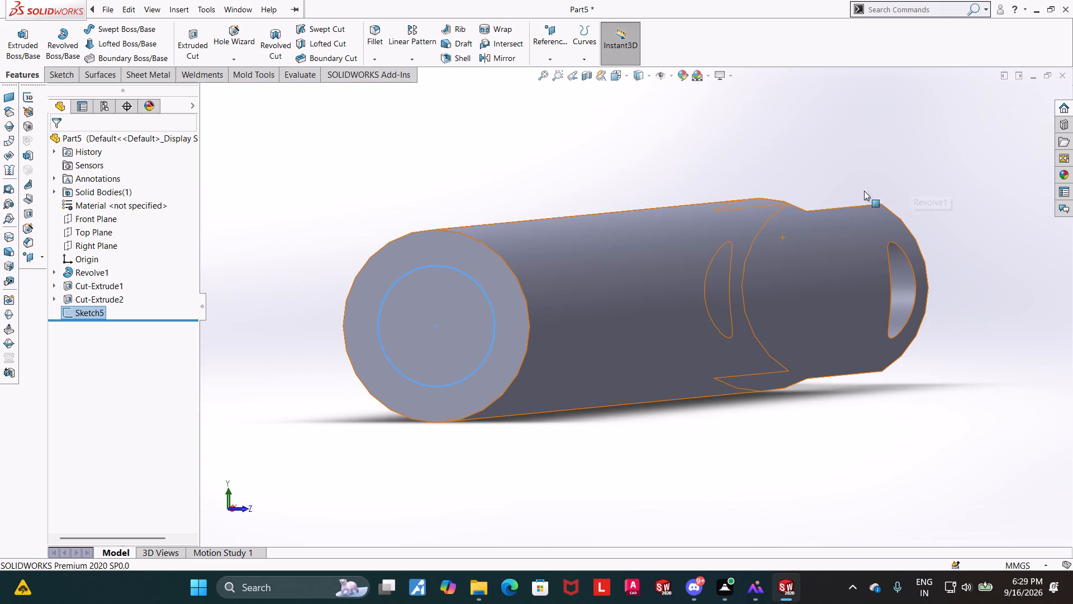
{"action": "left_click", "coordinate": [201, 36]}
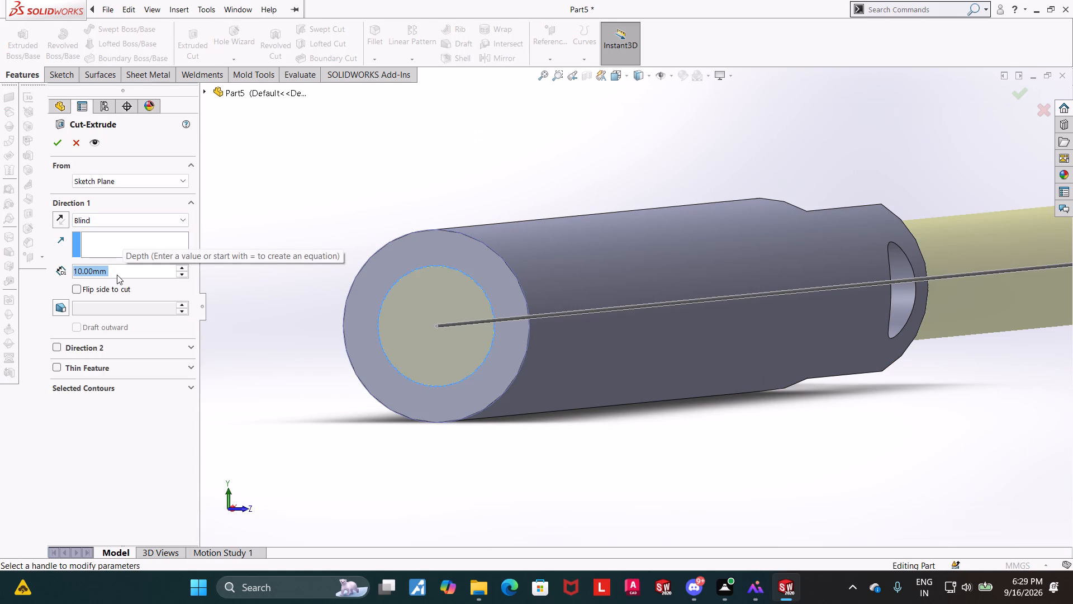
{"action": "type", "text": "1.75"}
{"action": "key", "text": "Return"}
{"action": "left_click", "coordinate": [49, 142]}
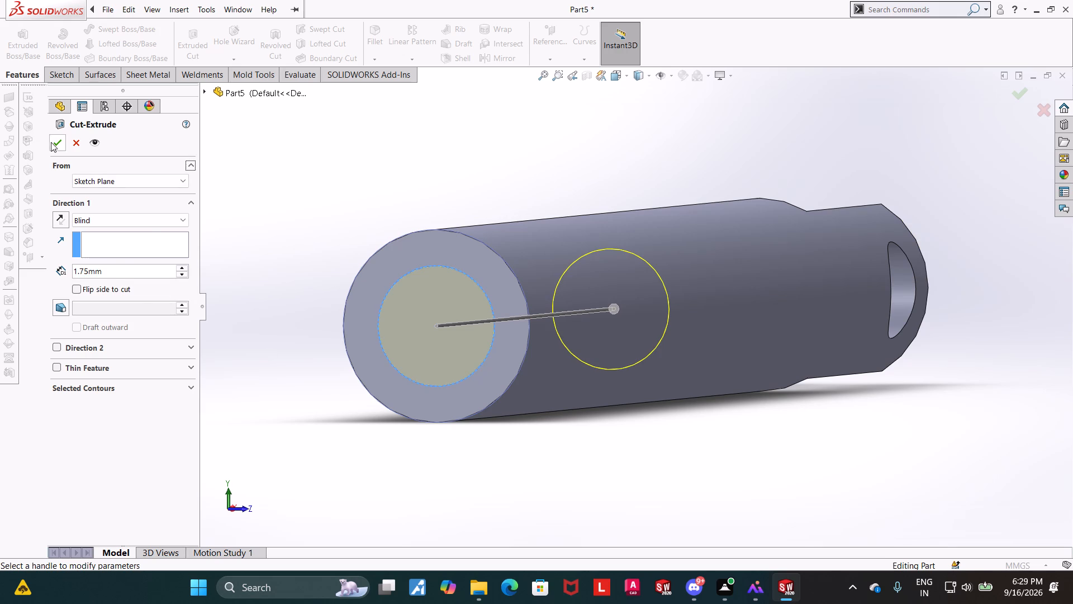
{"action": "left_click", "coordinate": [56, 143]}
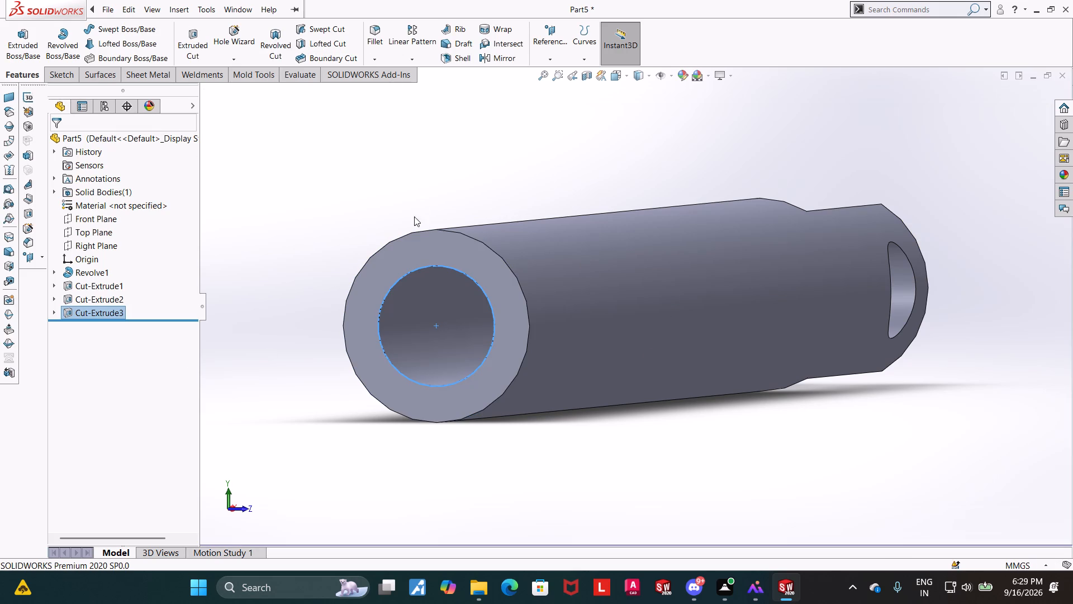
Chamfer the outer circular edge of the bored rod end by 1/16 mm at 45 degrees.
{"action": "left_click", "coordinate": [415, 230]}
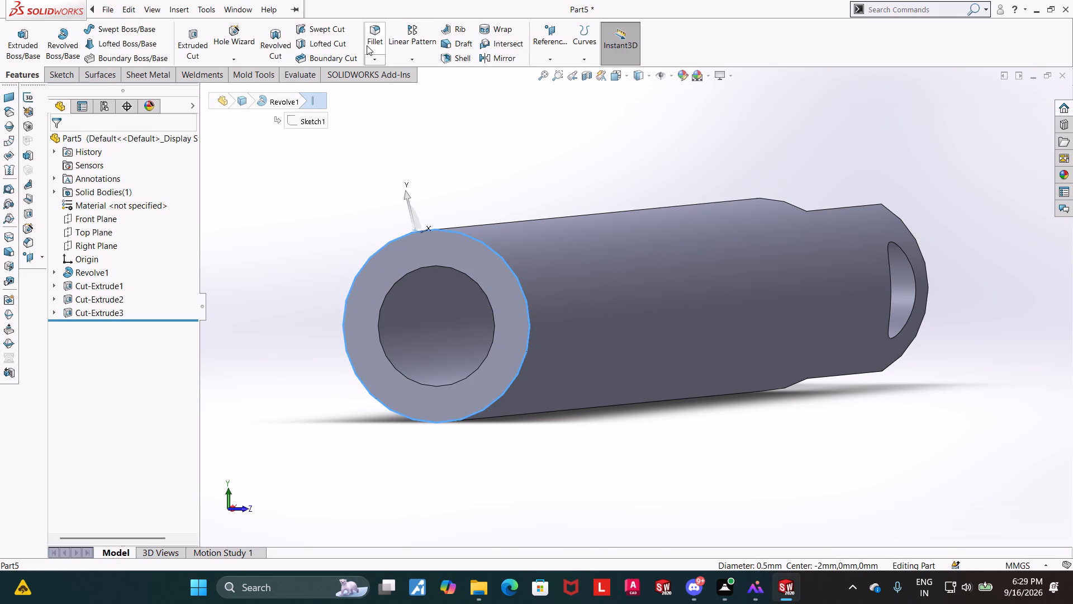
{"action": "left_click", "coordinate": [378, 57]}
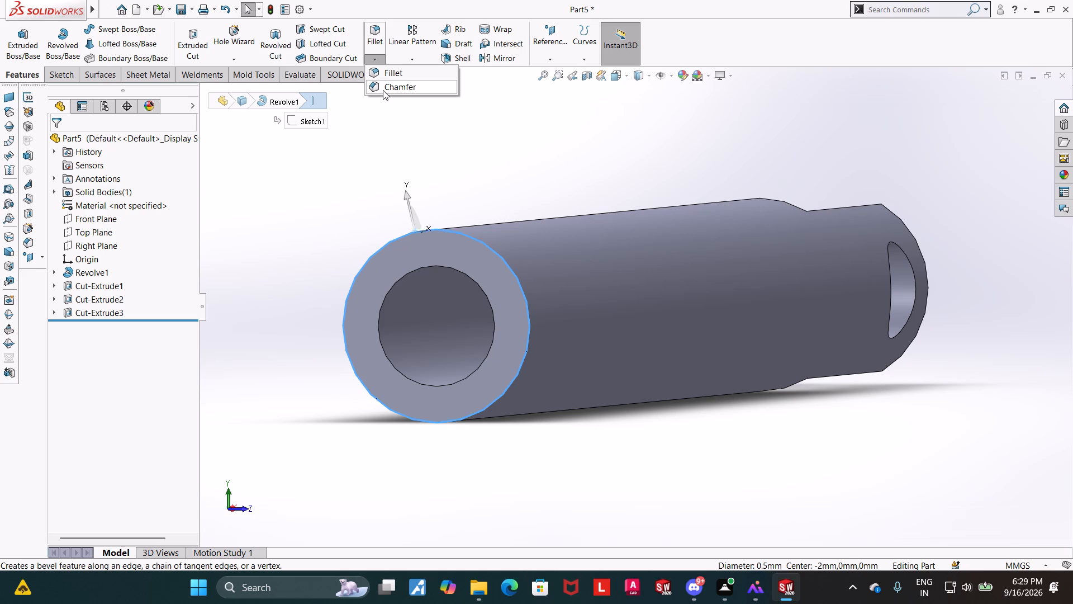
{"action": "left_click", "coordinate": [383, 90]}
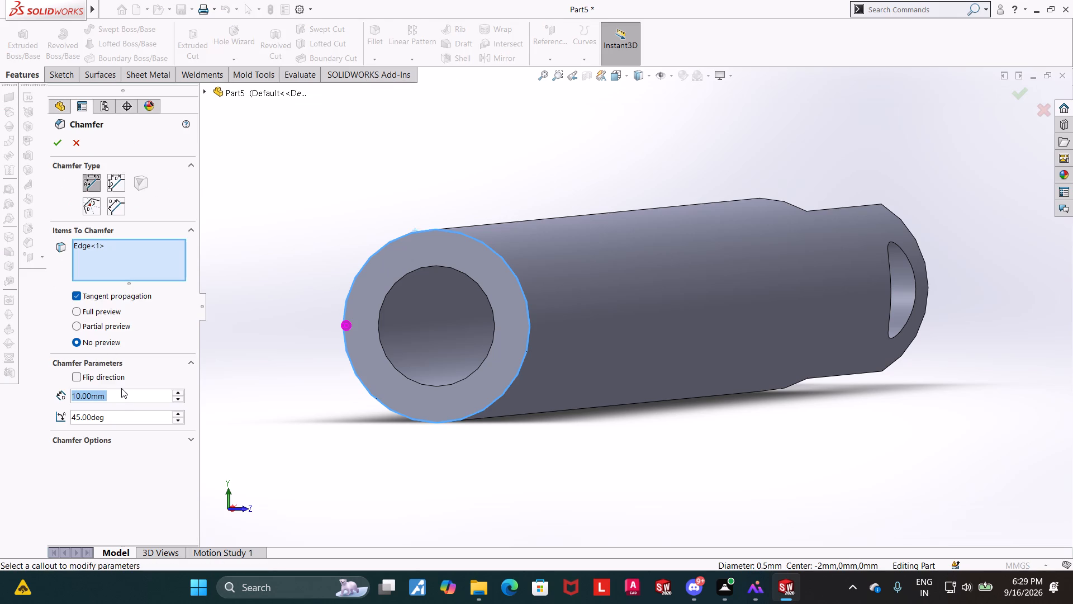
{"action": "type", "text": "1/16"}
{"action": "key", "text": "Return"}
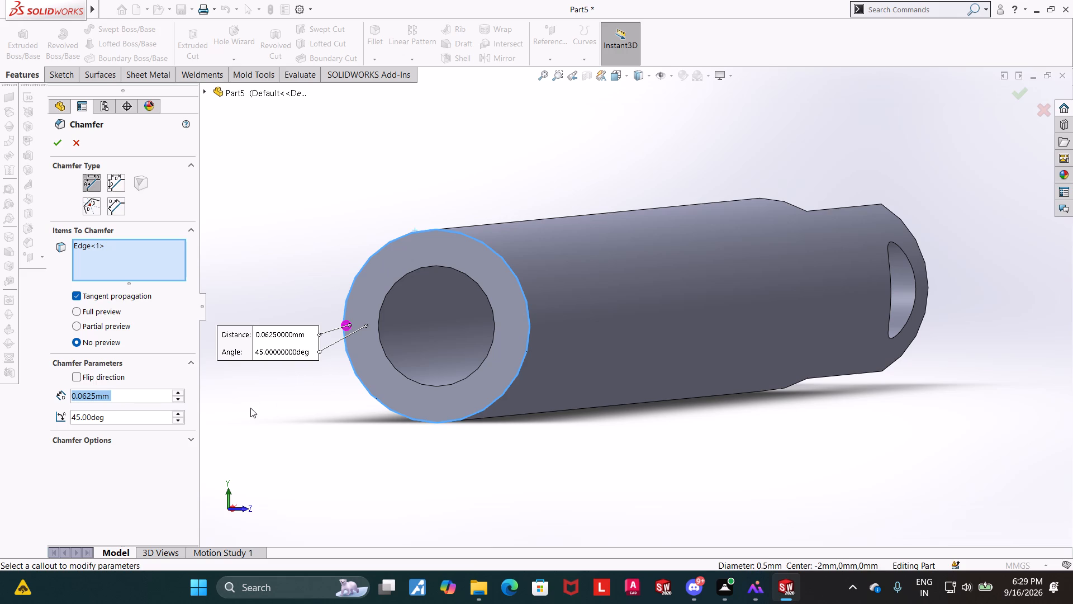
{"action": "left_click", "coordinate": [55, 139]}
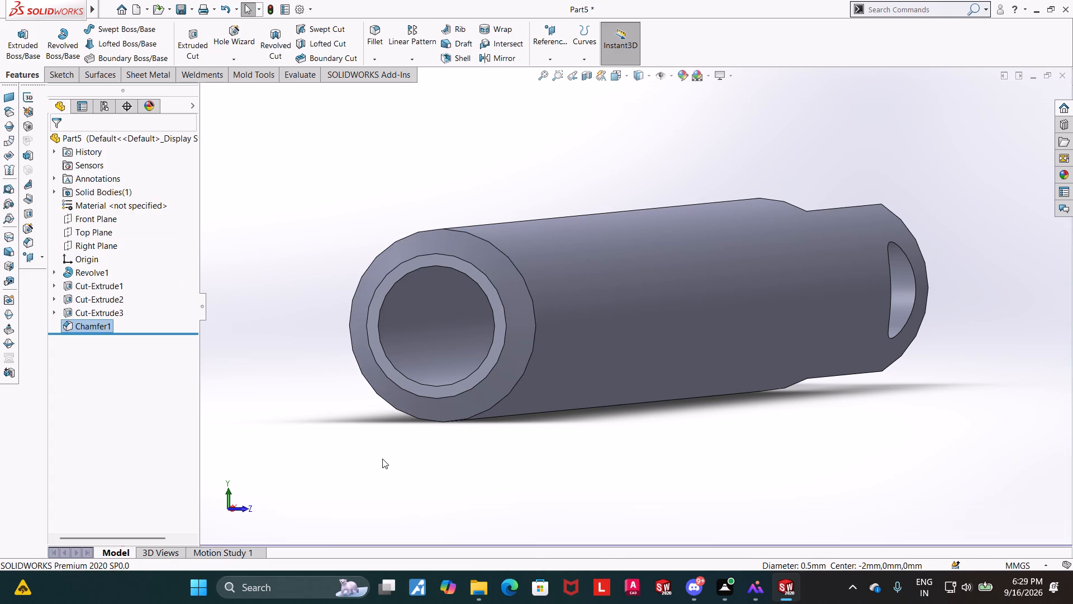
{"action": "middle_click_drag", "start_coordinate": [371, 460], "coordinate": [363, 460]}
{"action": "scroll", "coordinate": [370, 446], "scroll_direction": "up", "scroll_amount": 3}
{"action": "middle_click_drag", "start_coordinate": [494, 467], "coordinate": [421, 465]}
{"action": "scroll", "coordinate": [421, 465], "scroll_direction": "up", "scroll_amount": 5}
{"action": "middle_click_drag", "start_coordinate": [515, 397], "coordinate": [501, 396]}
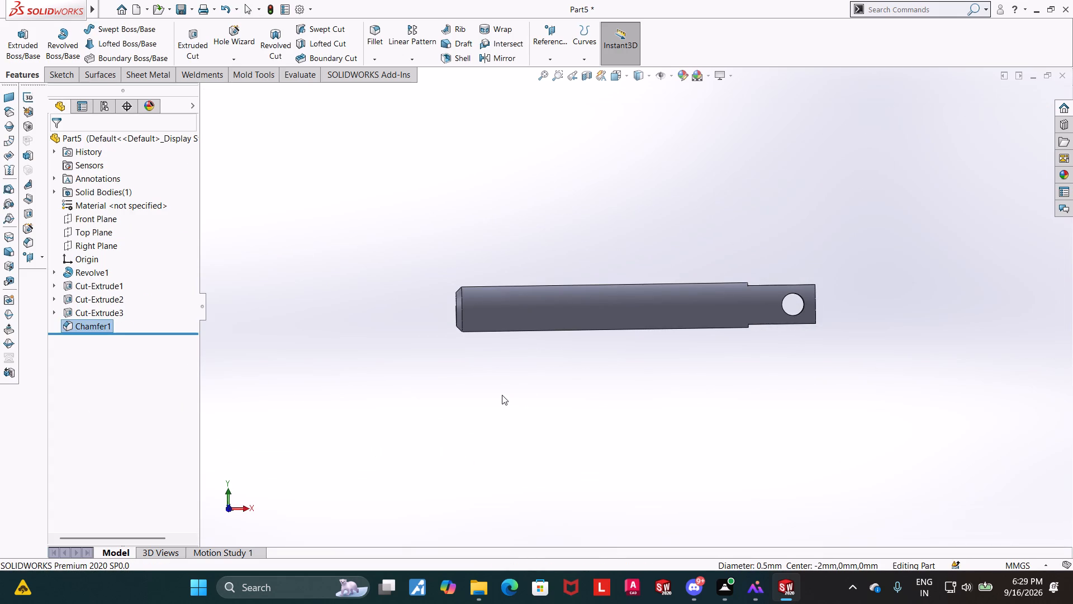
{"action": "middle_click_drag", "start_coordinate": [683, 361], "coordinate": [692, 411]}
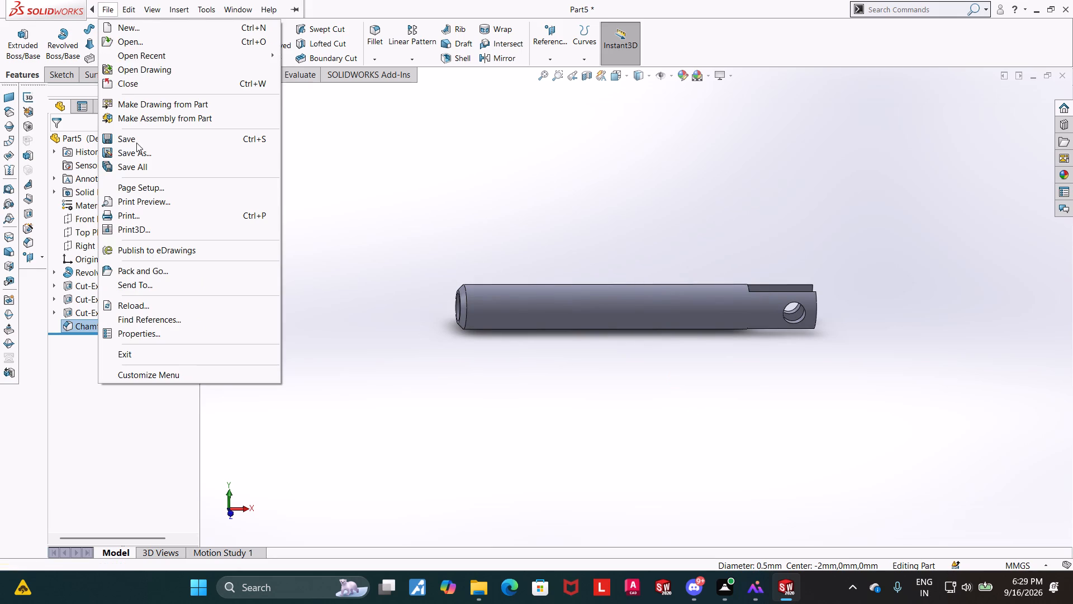
Save the part under the name rod in the Downloads folder.
{"action": "left_click", "coordinate": [141, 152]}
{"action": "type", "text": "rod"}
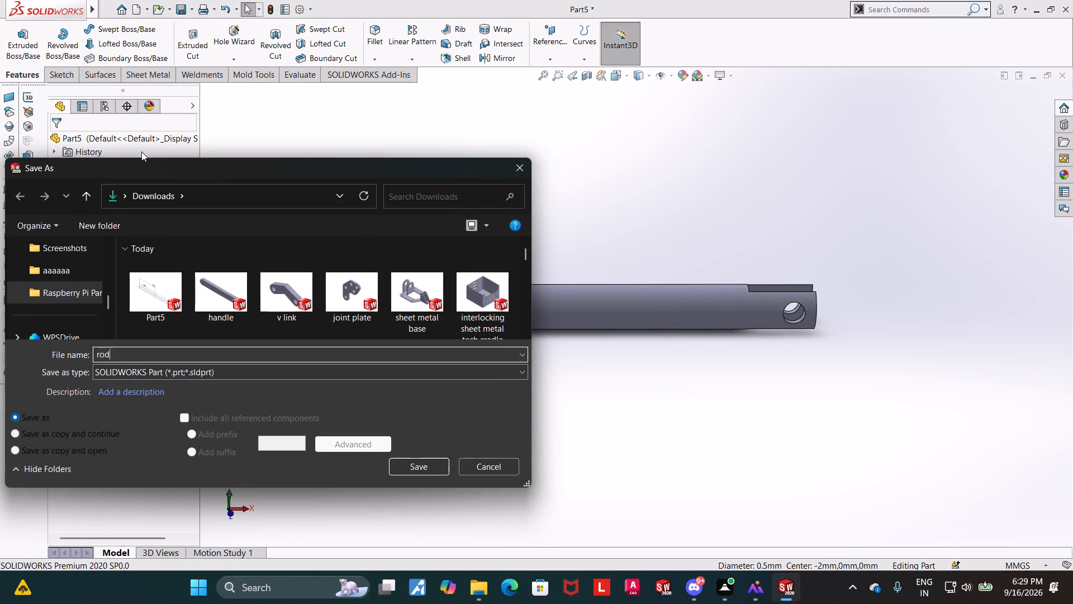
{"action": "left_click", "coordinate": [420, 464]}
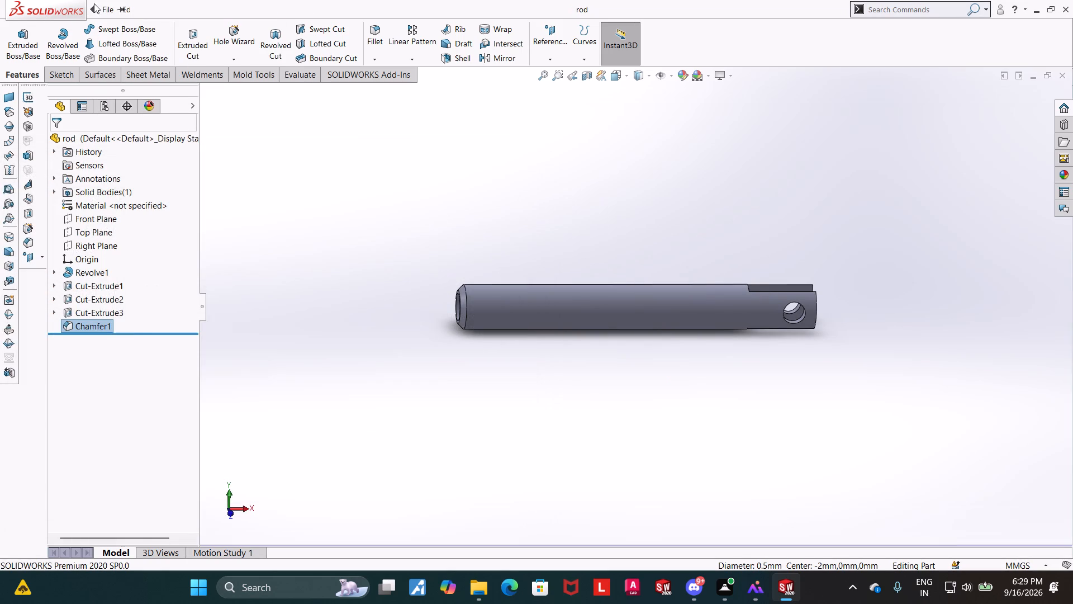
Create a new part document.
{"action": "left_click", "coordinate": [115, 27]}
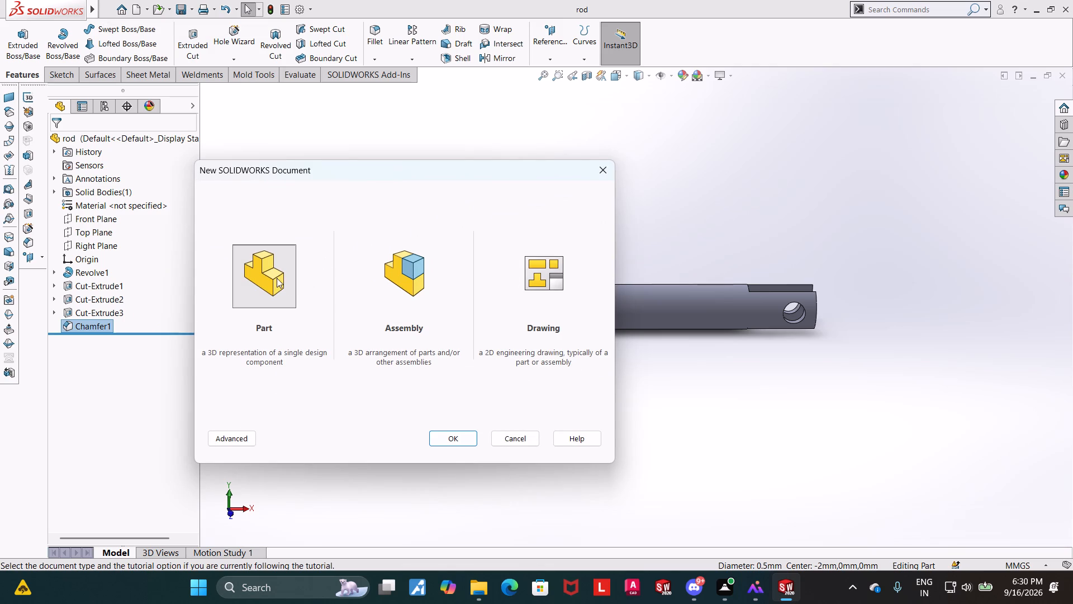
{"action": "double_click", "coordinate": [260, 268]}
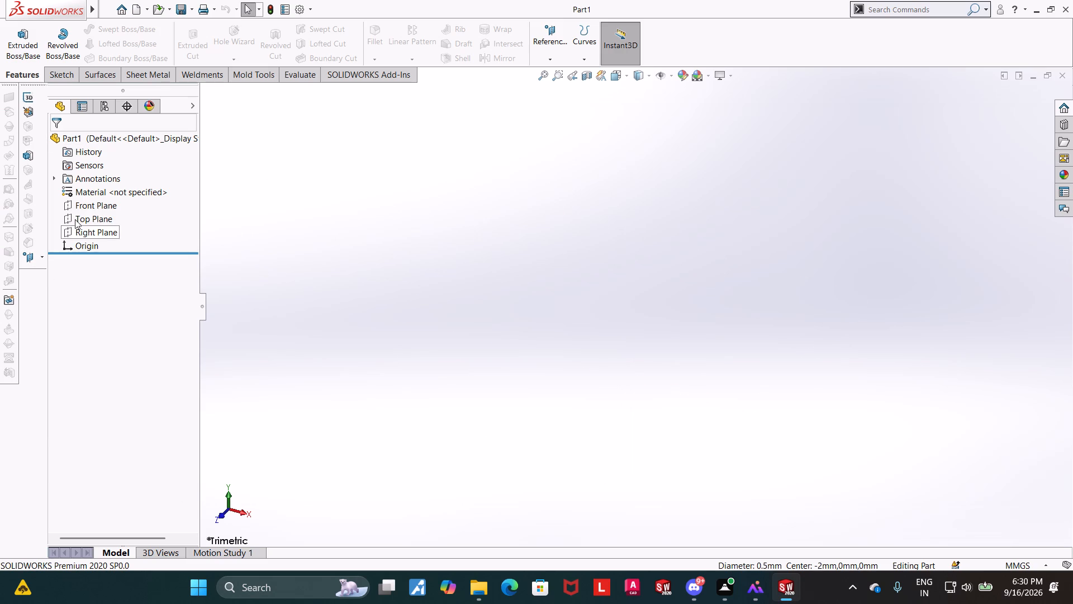
Start a sketch on the Front Plane and draw a long horizontal centerline through the origin.
{"action": "left_click", "coordinate": [82, 203]}
{"action": "left_click", "coordinate": [91, 190]}
{"action": "left_click", "coordinate": [115, 29]}
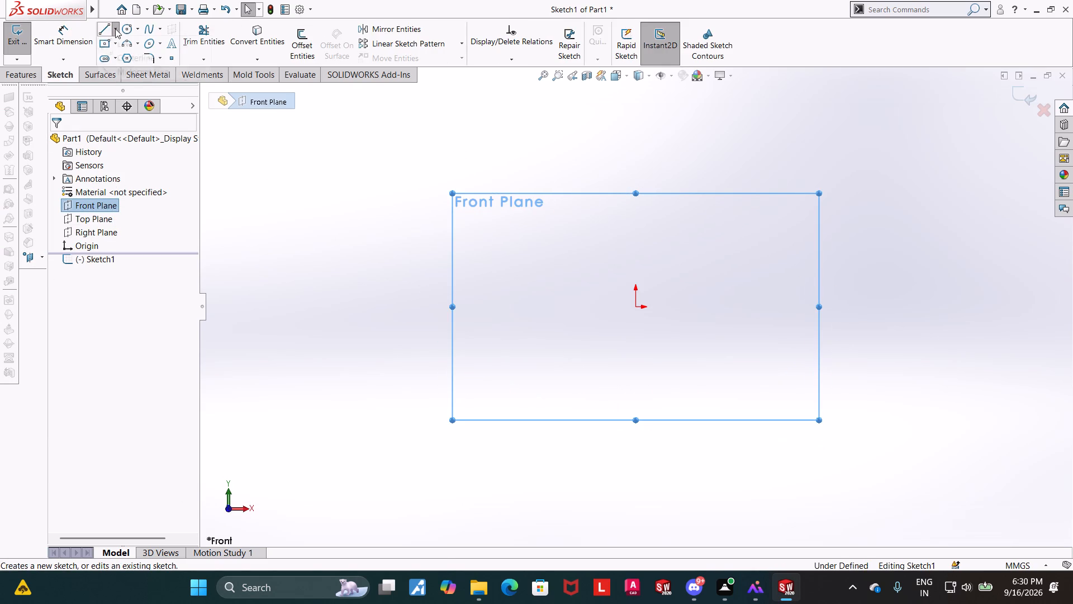
{"action": "left_click", "coordinate": [119, 54]}
{"action": "left_click", "coordinate": [635, 308]}
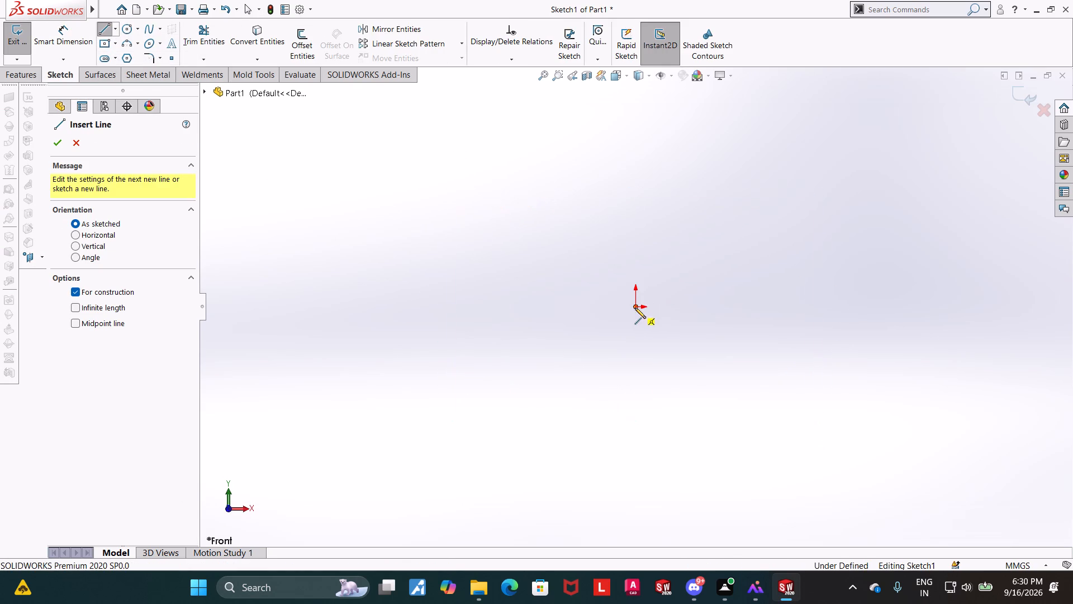
{"action": "key", "text": "Escape"}
{"action": "left_click", "coordinate": [118, 29]}
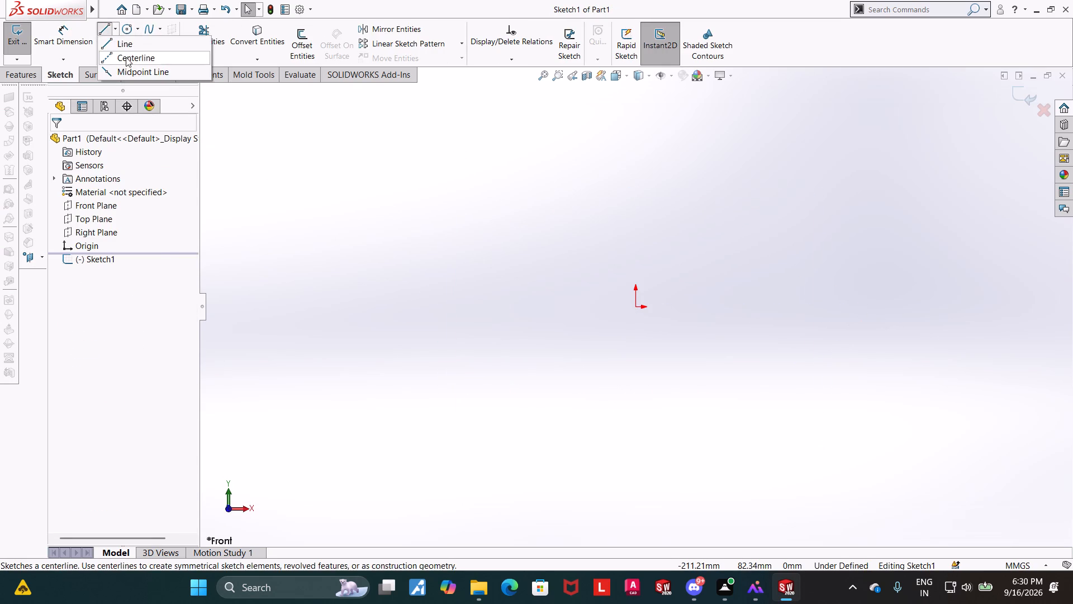
{"action": "left_click", "coordinate": [126, 57]}
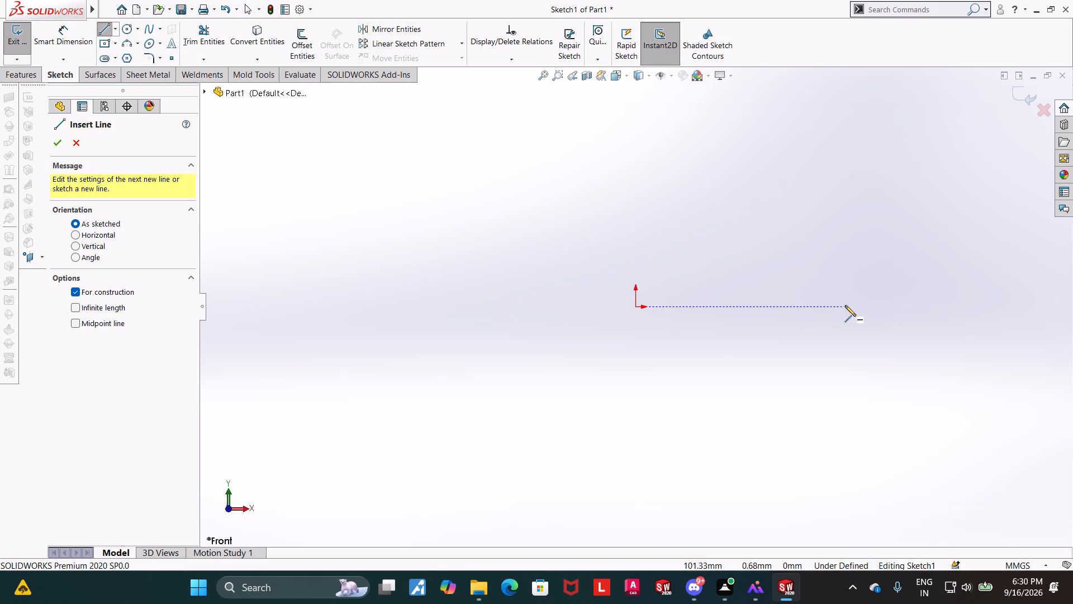
{"action": "left_click", "coordinate": [845, 305]}
{"action": "left_click", "coordinate": [399, 306]}
{"action": "key", "text": "Escape"}
{"action": "key", "text": "Escape"}
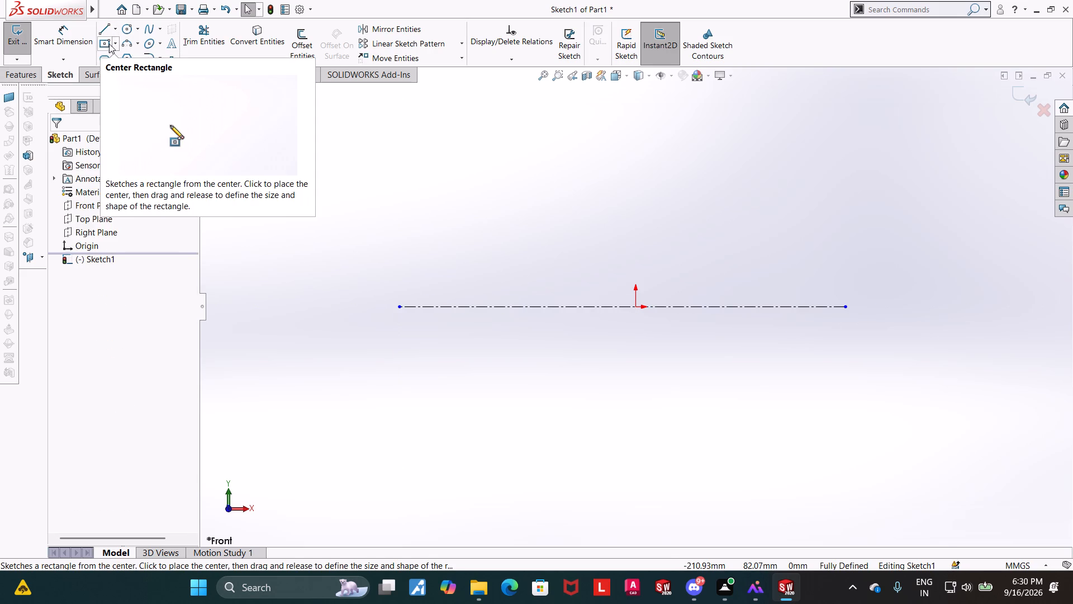
Draw a corner rectangle about 151 by 12 mm, with its lower edge lying on the centerline.
{"action": "left_click", "coordinate": [118, 45]}
{"action": "left_click", "coordinate": [116, 55]}
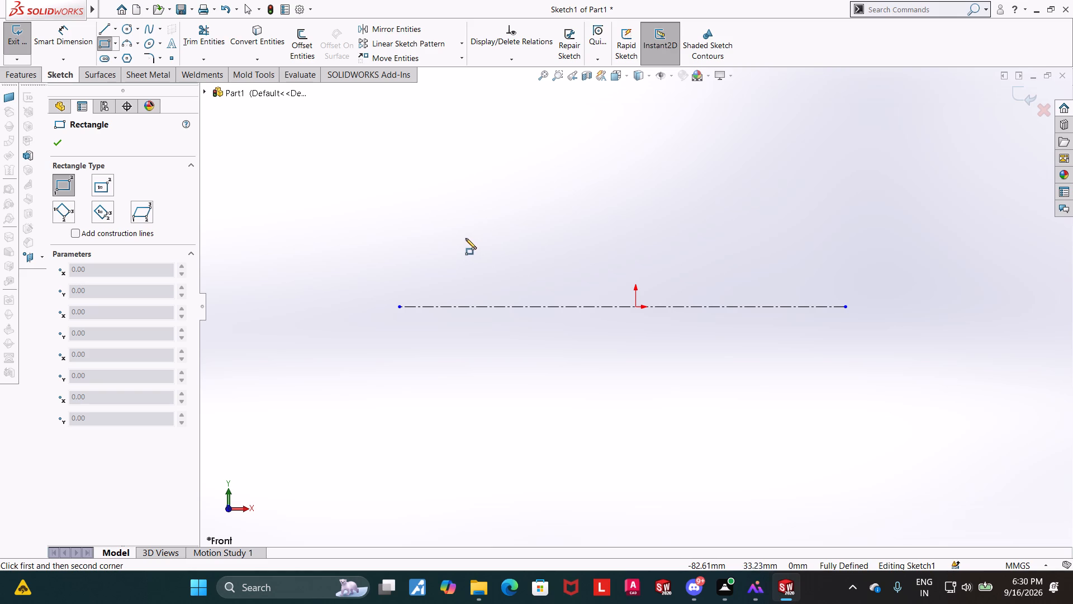
{"action": "left_click", "coordinate": [820, 307]}
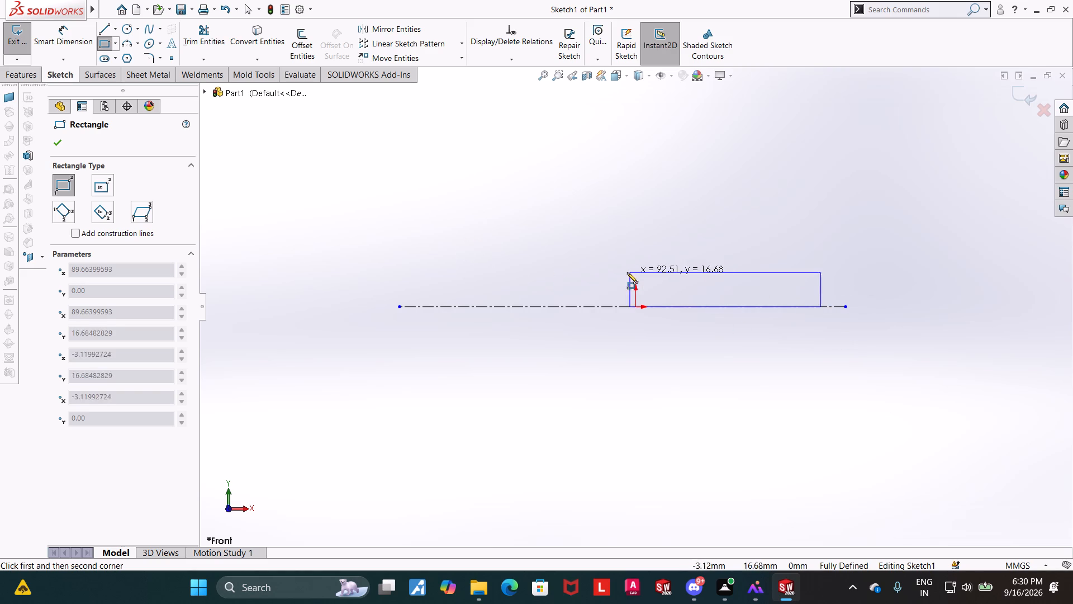
{"action": "left_click", "coordinate": [510, 282]}
{"action": "key", "text": "Escape"}
{"action": "key", "text": "Escape"}
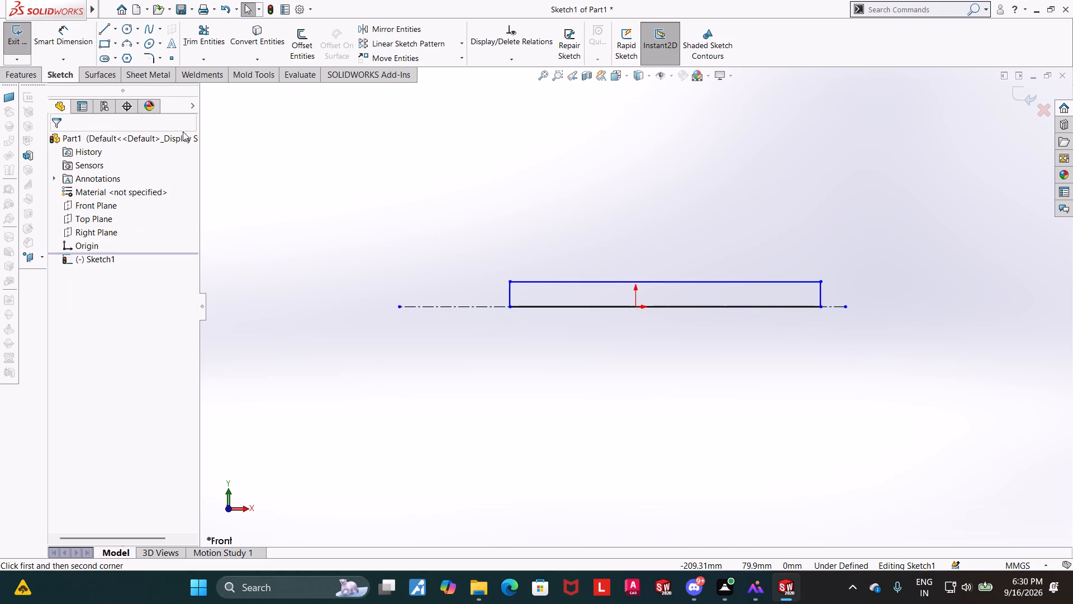
{"action": "key", "text": "Escape"}
Sketch a chamfered head outline about 15 mm long at the rectangle's left end, with a sloped corner about 10.7 mm long, closing it along the centerline.
{"action": "left_click", "coordinate": [105, 30]}
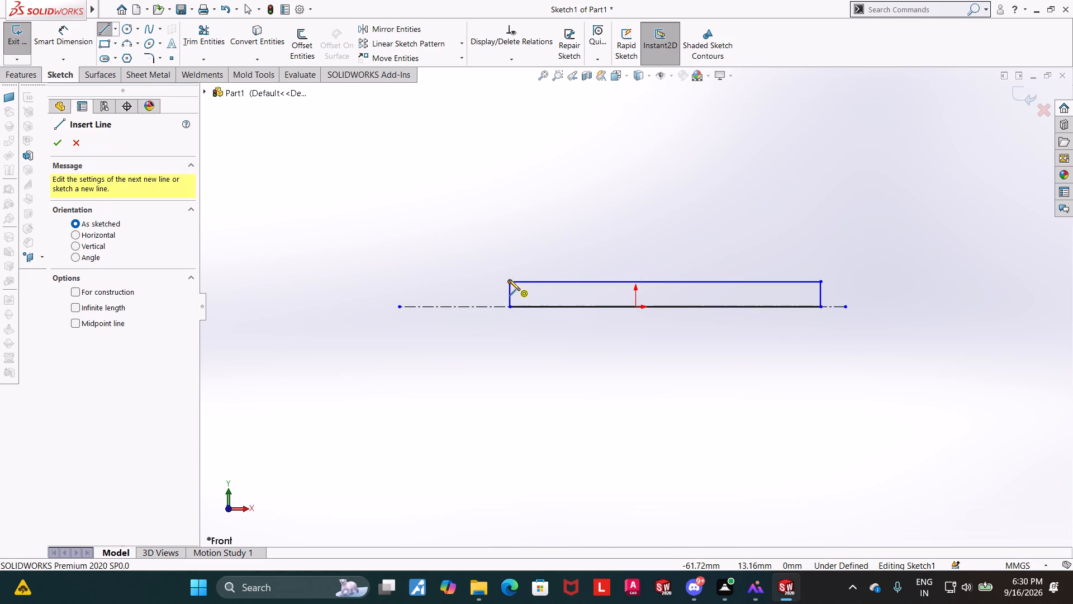
{"action": "left_click", "coordinate": [509, 281]}
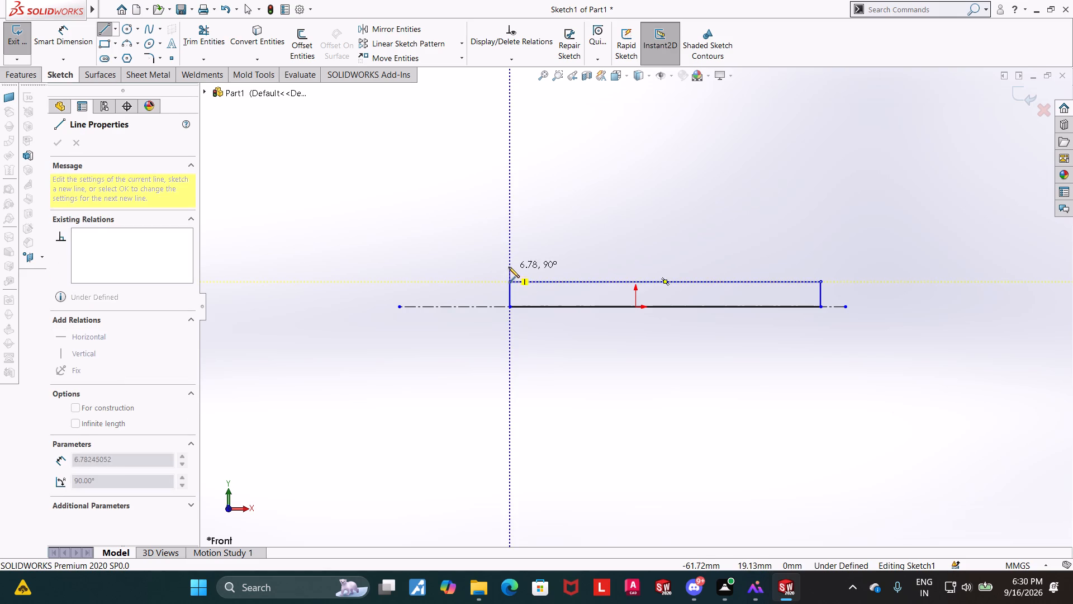
{"action": "left_click", "coordinate": [509, 266]}
{"action": "left_click", "coordinate": [493, 265]}
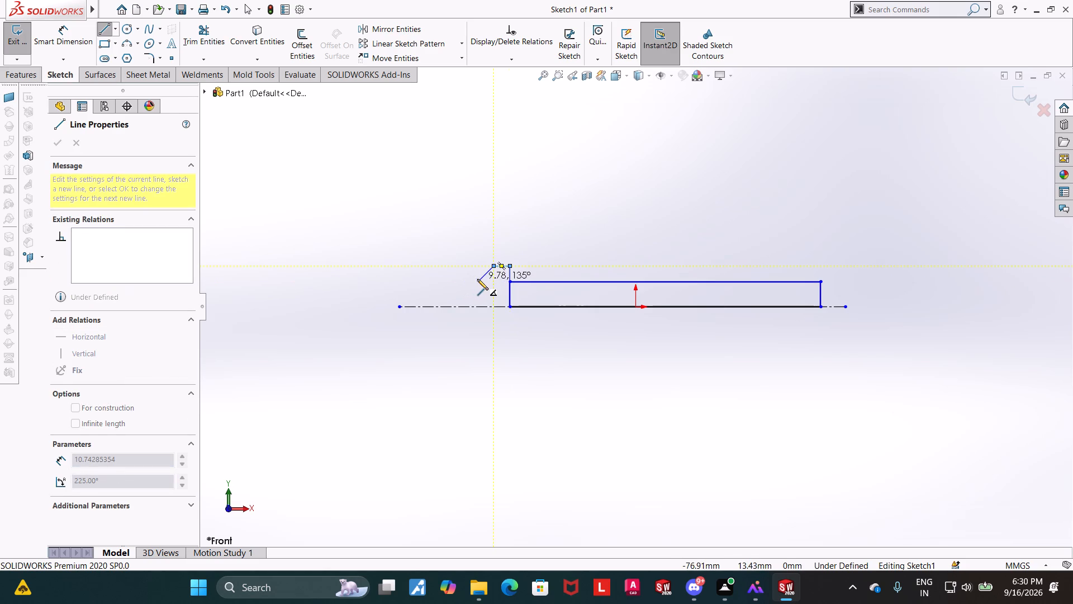
{"action": "left_click", "coordinate": [476, 280]}
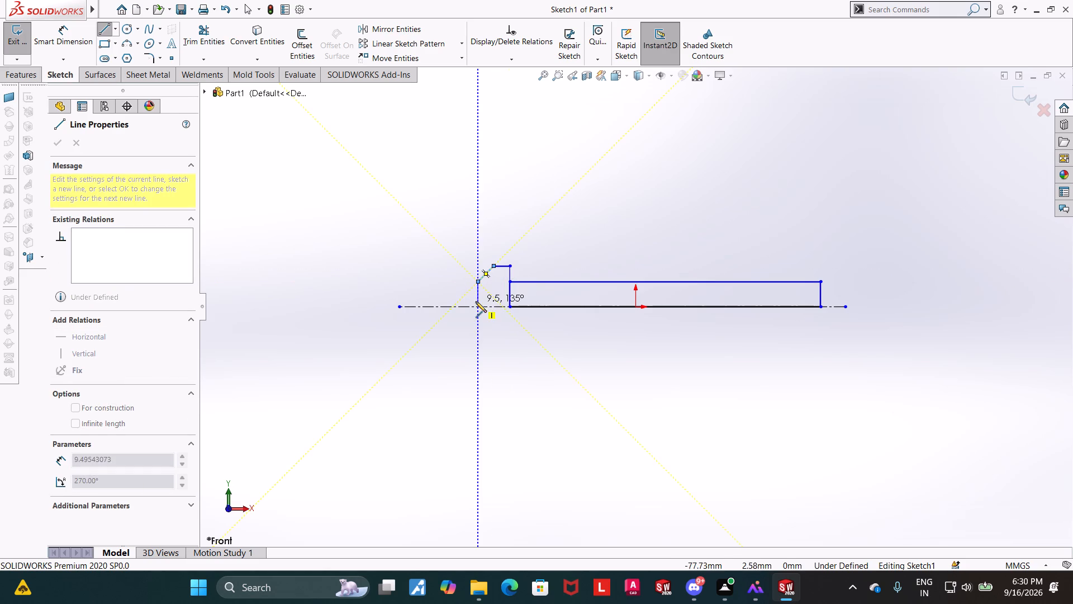
{"action": "left_click", "coordinate": [476, 305]}
{"action": "left_click", "coordinate": [510, 306]}
{"action": "key", "text": "Escape"}
{"action": "key", "text": "Escape"}
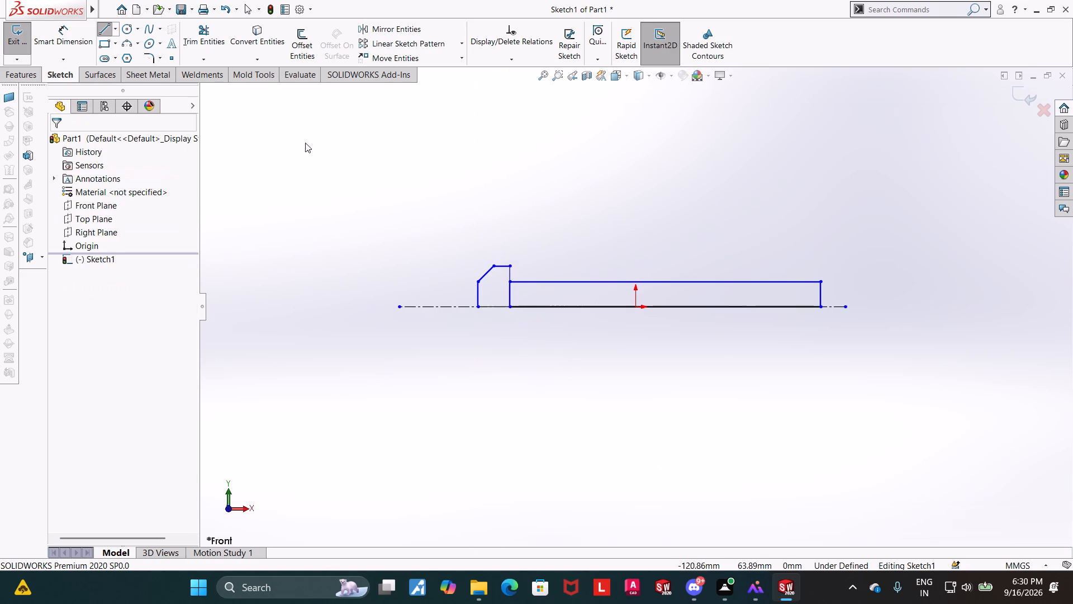
{"action": "key", "text": "Escape"}
Trim away the vertical line separating the head from the rectangular shank.
{"action": "left_click", "coordinate": [200, 36]}
{"action": "scroll", "coordinate": [513, 282], "scroll_direction": "down", "scroll_amount": 3}
{"action": "left_click_drag", "start_coordinate": [549, 295], "coordinate": [510, 296]}
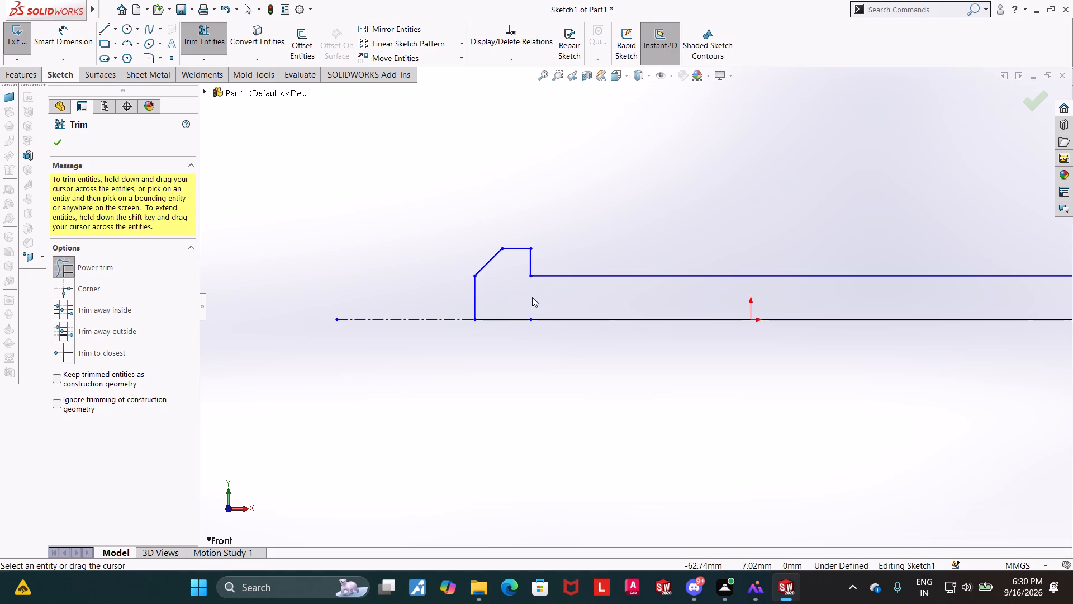
{"action": "key", "text": "Escape"}
{"action": "key", "text": "Escape"}
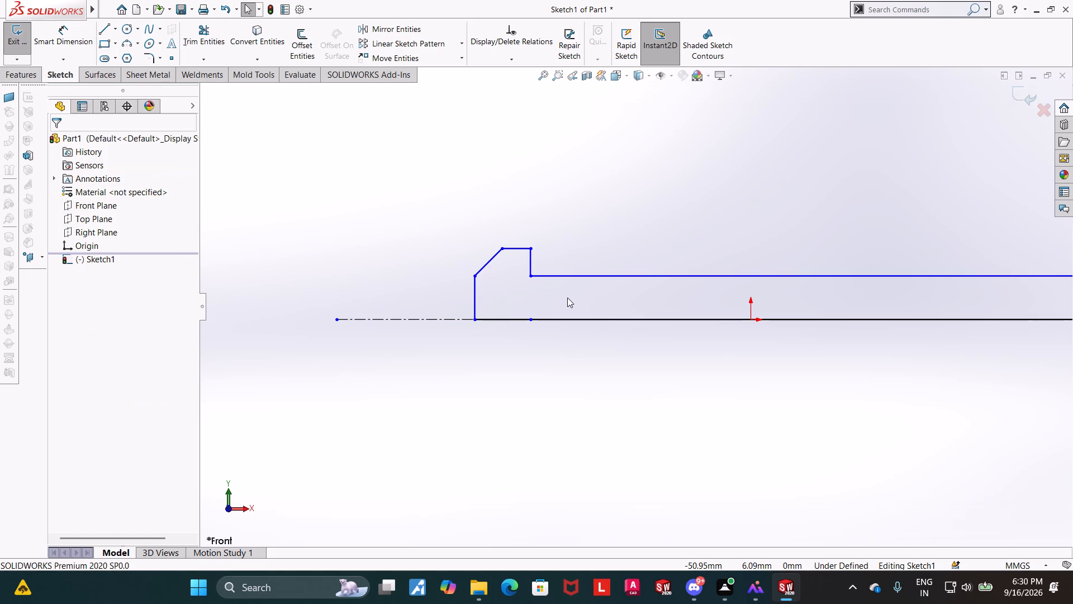
Dimension the profile's overall length between its two vertical end lines and set it to 1.25 mm.
{"action": "left_click", "coordinate": [46, 37]}
{"action": "left_click", "coordinate": [476, 294]}
{"action": "scroll", "coordinate": [560, 298], "scroll_direction": "up", "scroll_amount": 4}
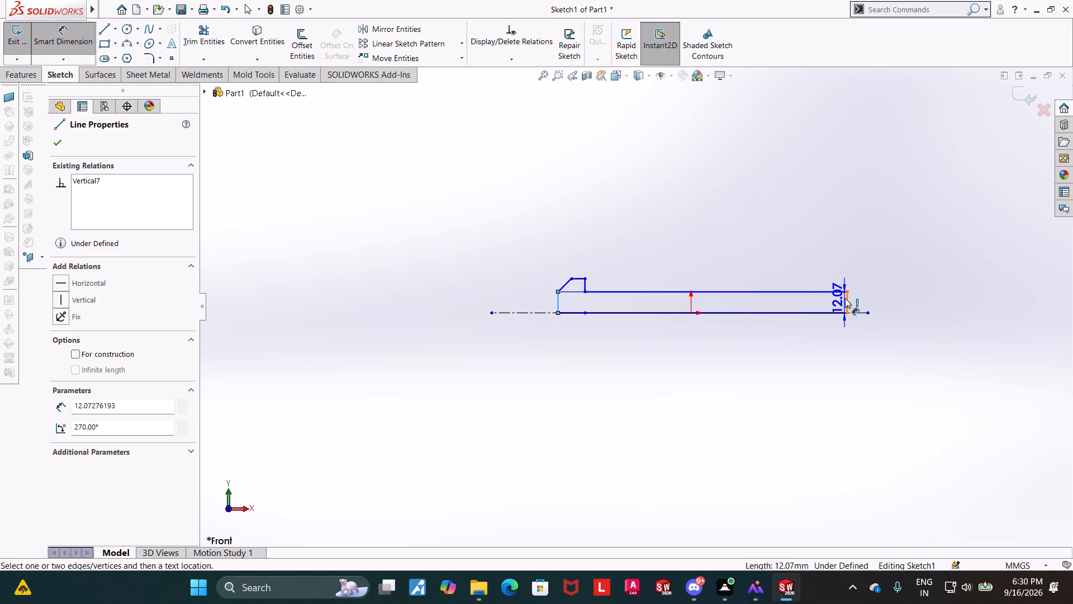
{"action": "left_click", "coordinate": [846, 299]}
{"action": "left_click", "coordinate": [739, 244]}
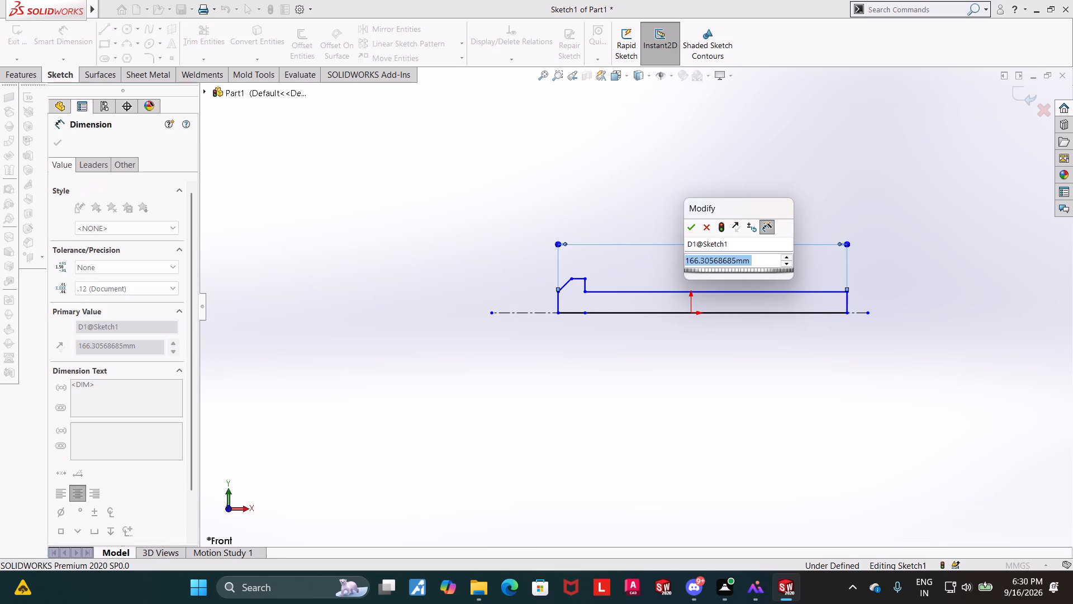
{"action": "type", "text": "1.25"}
{"action": "key", "text": "Return"}
{"action": "key", "text": "Escape"}
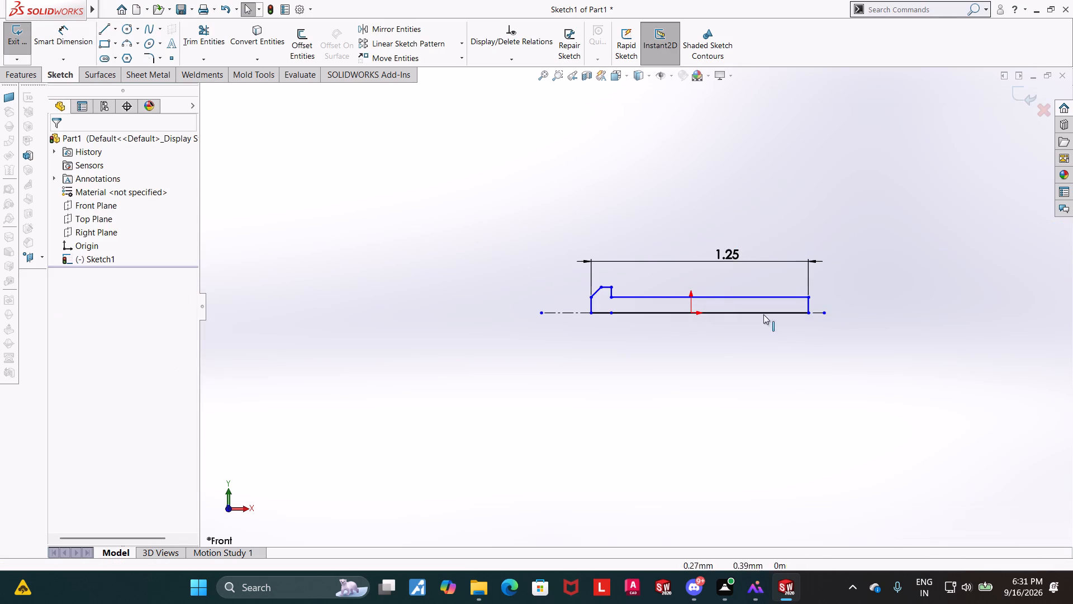
Change the new part's document units to IPS (inch, pound, second).
{"action": "left_click", "coordinate": [1028, 564]}
{"action": "left_click", "coordinate": [981, 527]}
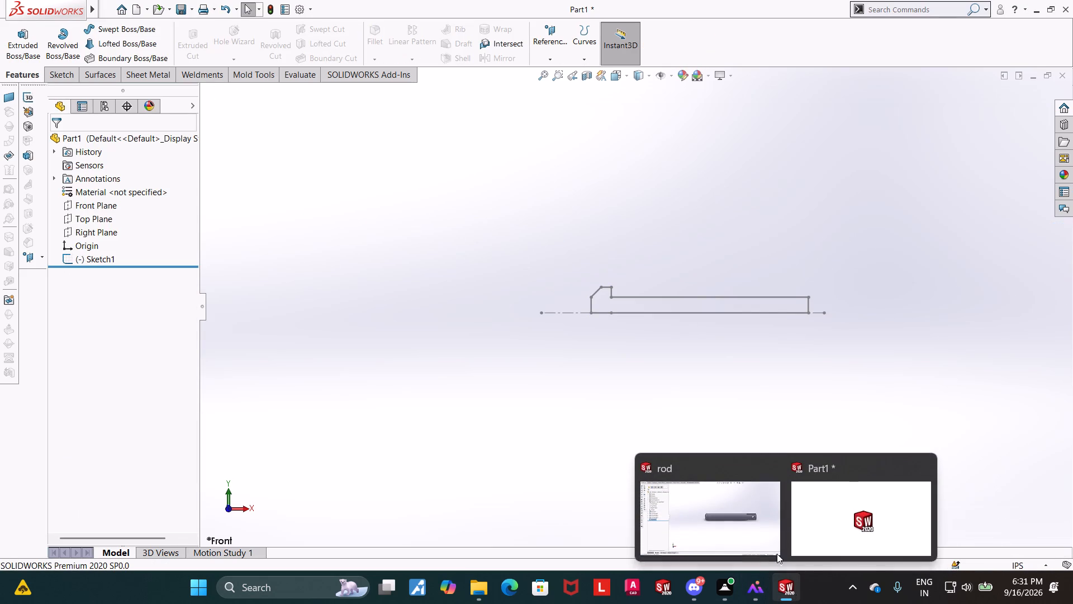
Switch to the rod part and set its document units to IPS (inch, pound, second).
{"action": "left_click", "coordinate": [751, 527]}
{"action": "left_click", "coordinate": [1025, 565]}
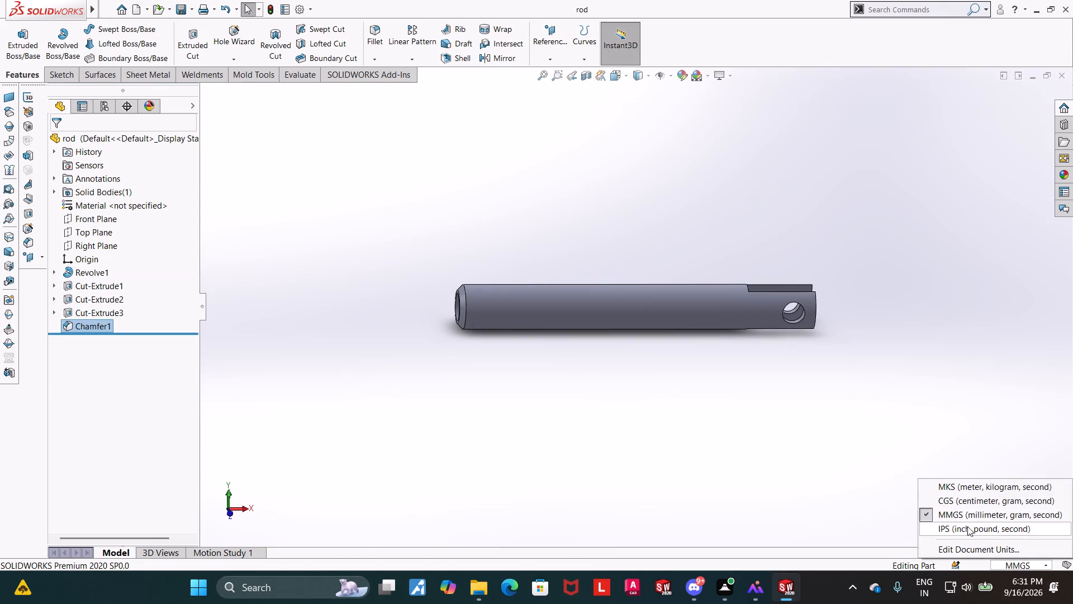
{"action": "left_click", "coordinate": [967, 528]}
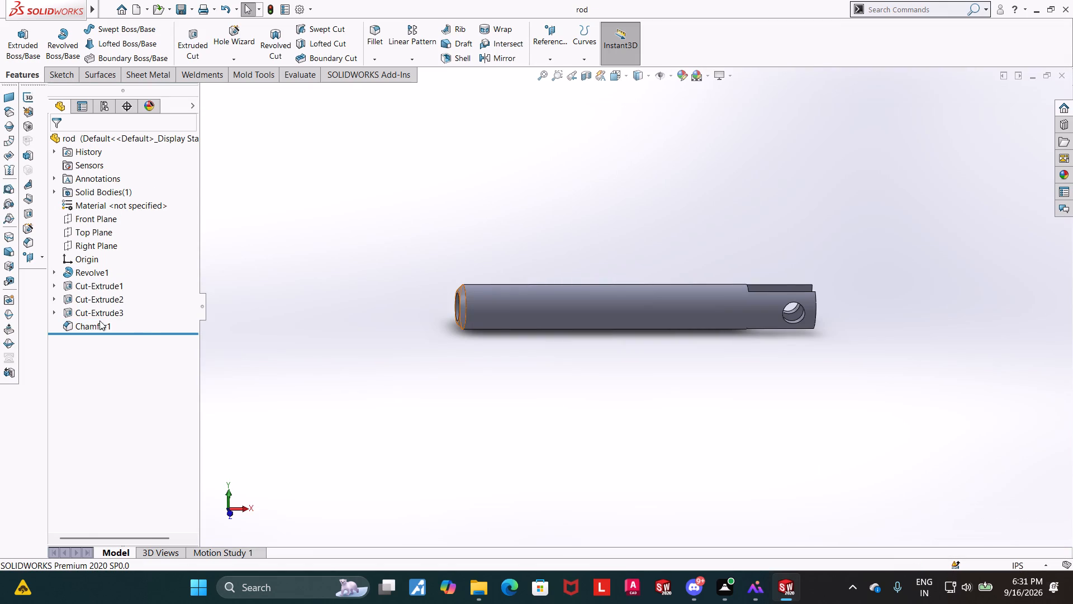
Examine the rod's cut features and open the cross-hole's sketch to check its dimensions in inches.
{"action": "left_click", "coordinate": [54, 309]}
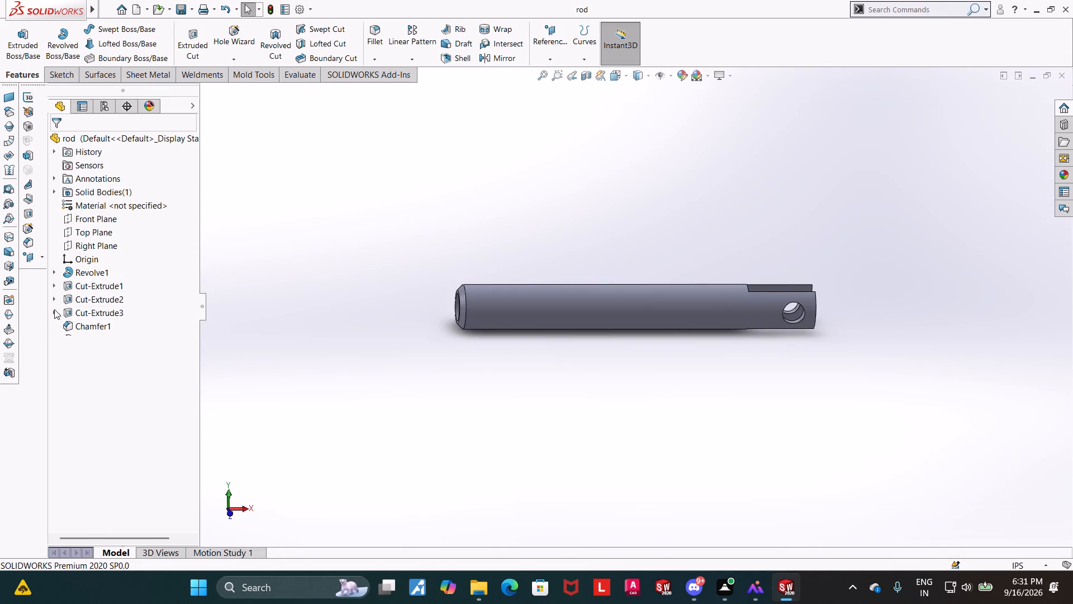
{"action": "left_click", "coordinate": [88, 314]}
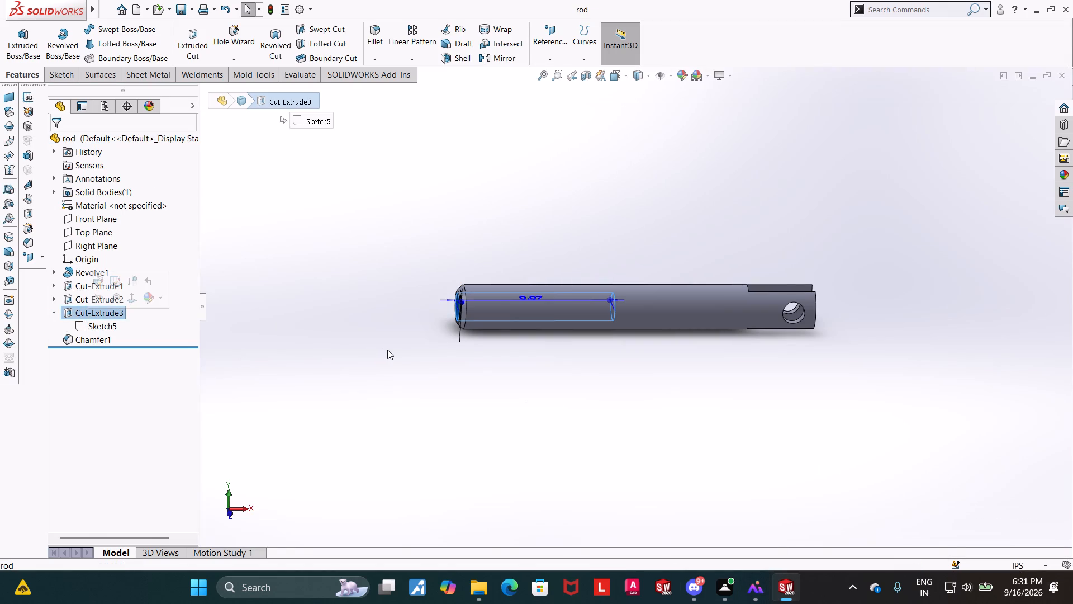
{"action": "left_click", "coordinate": [387, 350]}
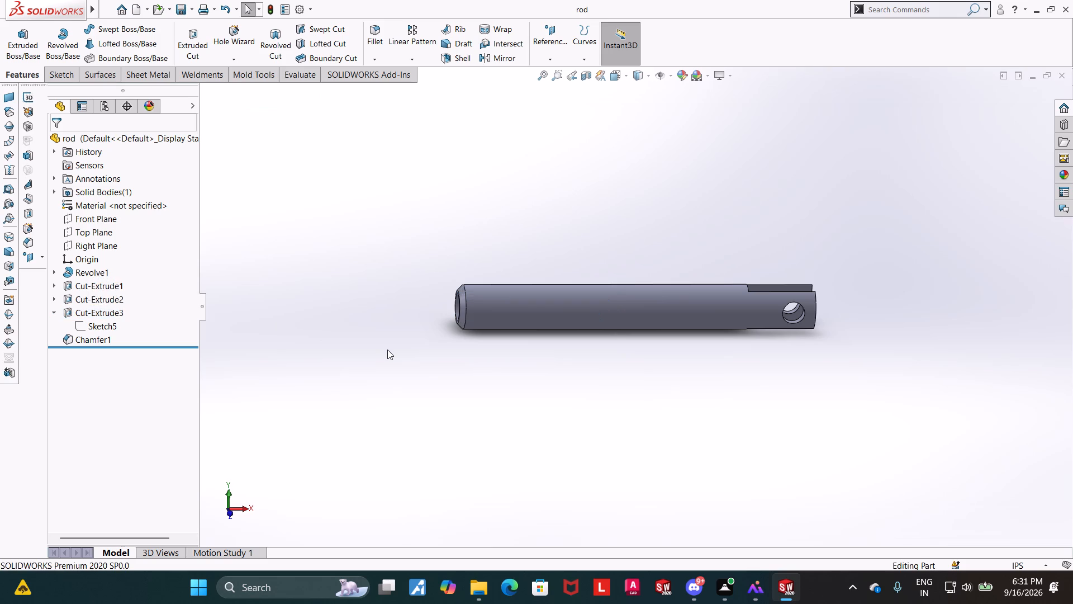
{"action": "left_click", "coordinate": [53, 301]}
{"action": "left_click", "coordinate": [708, 422]}
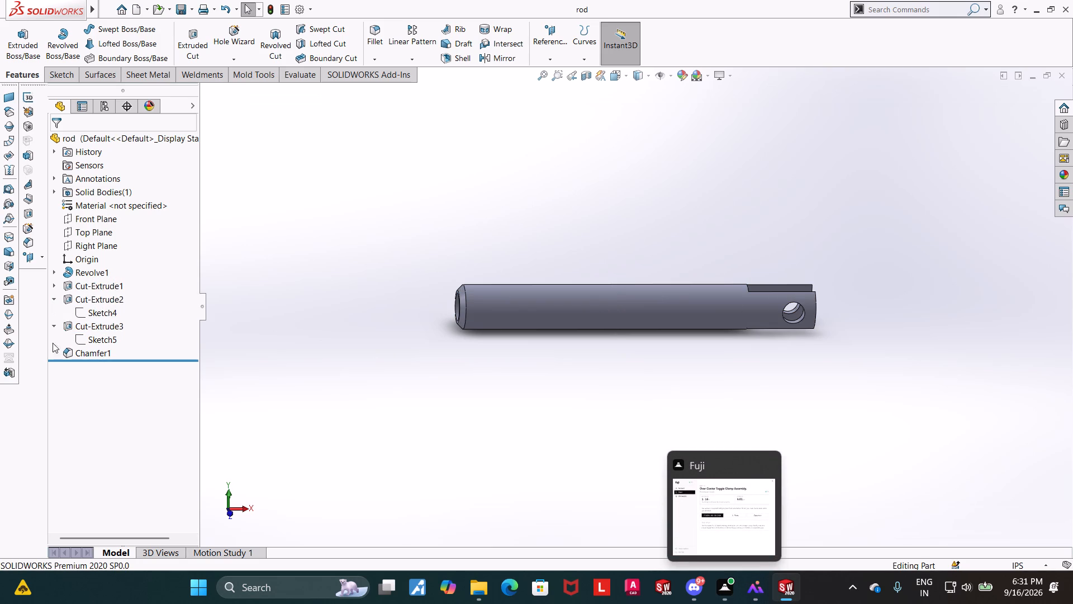
{"action": "left_click", "coordinate": [53, 301]}
{"action": "left_click", "coordinate": [53, 286]}
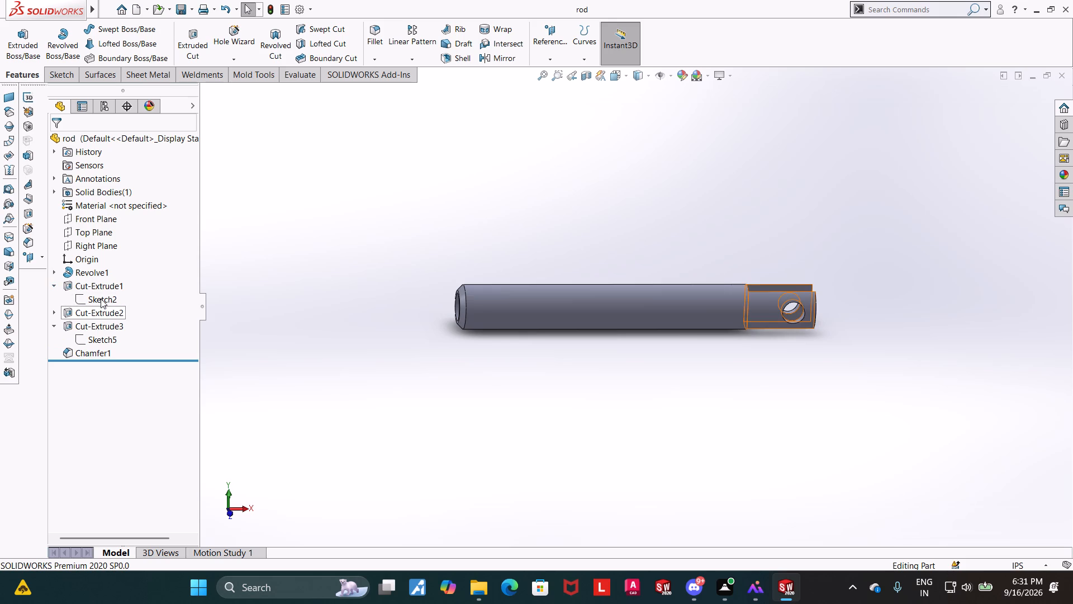
{"action": "double_click", "coordinate": [101, 299]}
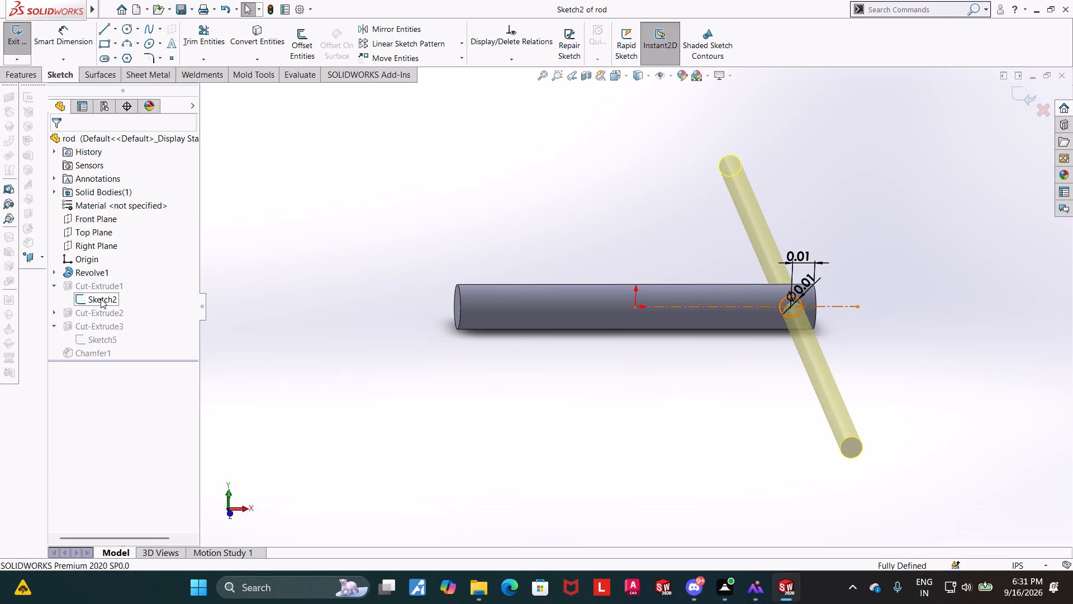
{"action": "left_click", "coordinate": [241, 319]}
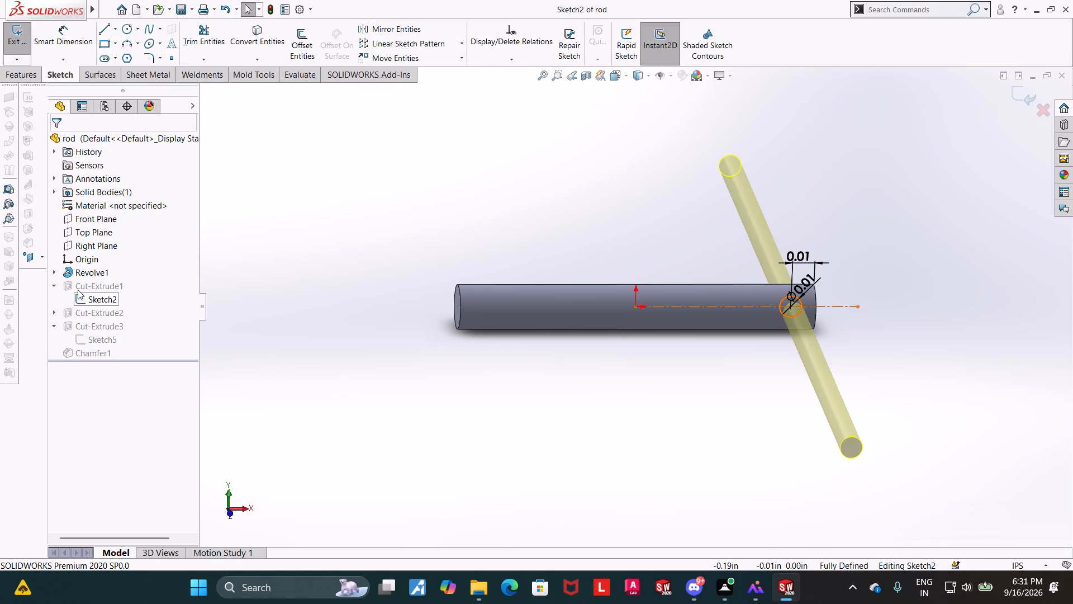
{"action": "left_click", "coordinate": [56, 279]}
{"action": "left_click", "coordinate": [546, 370]}
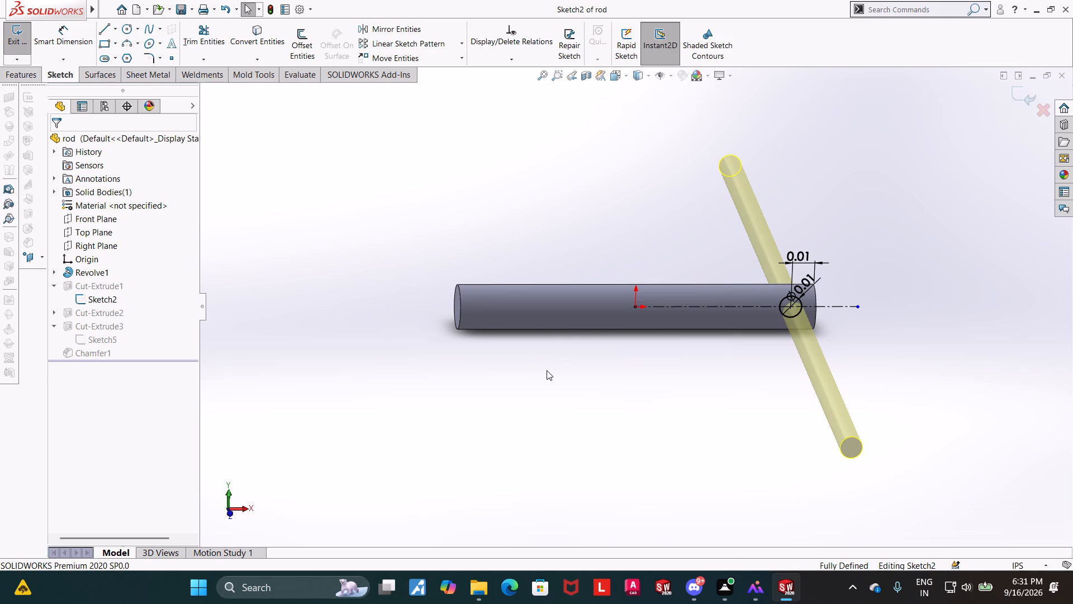
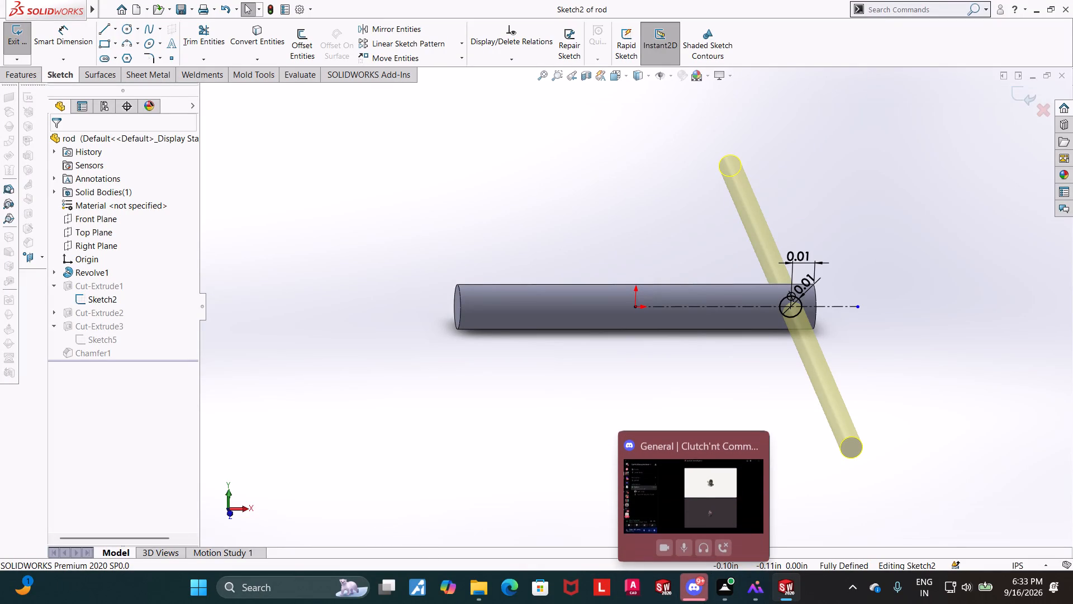
Close the rod's cross-hole sketch without editing it.
{"action": "left_click", "coordinate": [478, 483]}
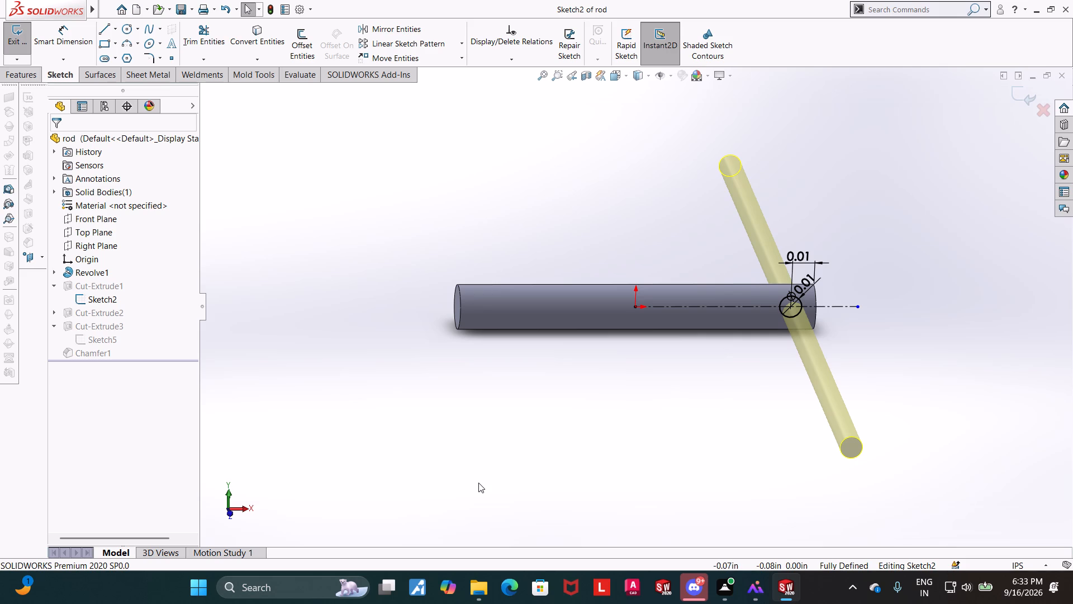
{"action": "left_click", "coordinate": [25, 77]}
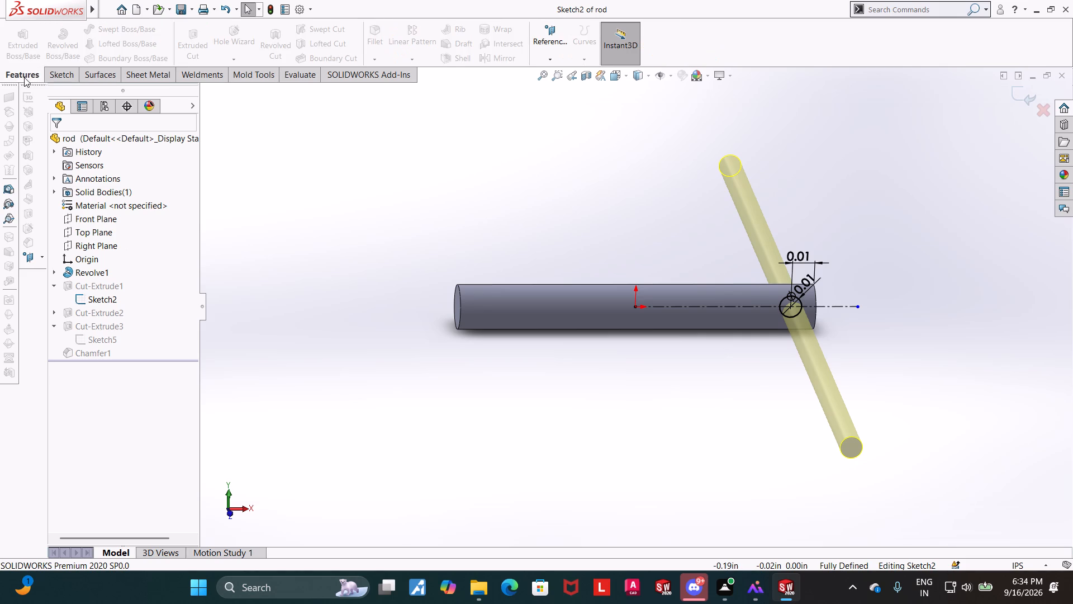
{"action": "left_click", "coordinate": [1042, 109]}
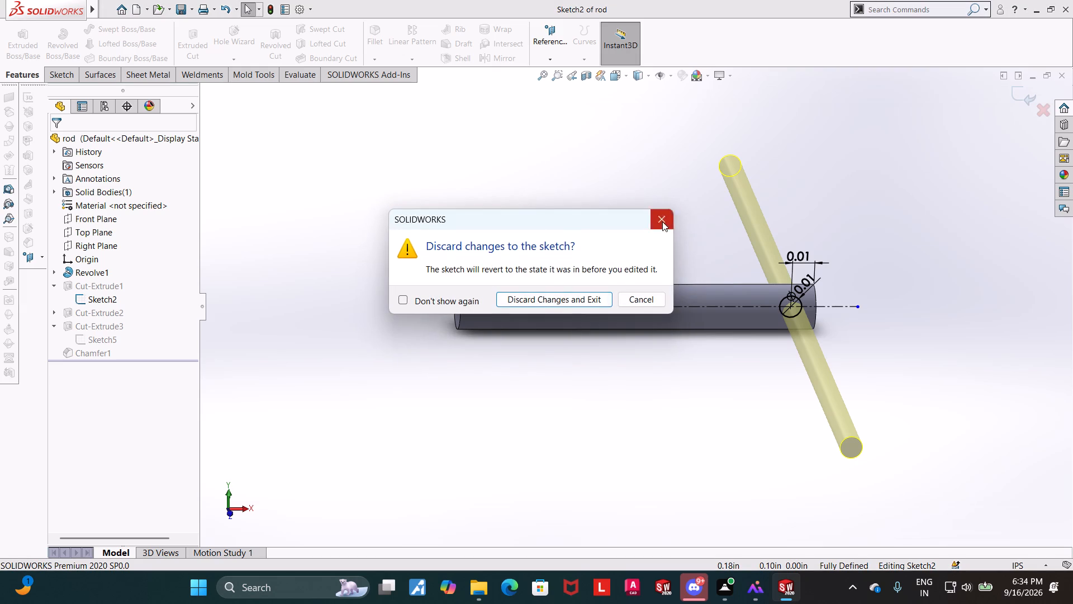
{"action": "left_click", "coordinate": [662, 221]}
{"action": "left_click", "coordinate": [1019, 95]}
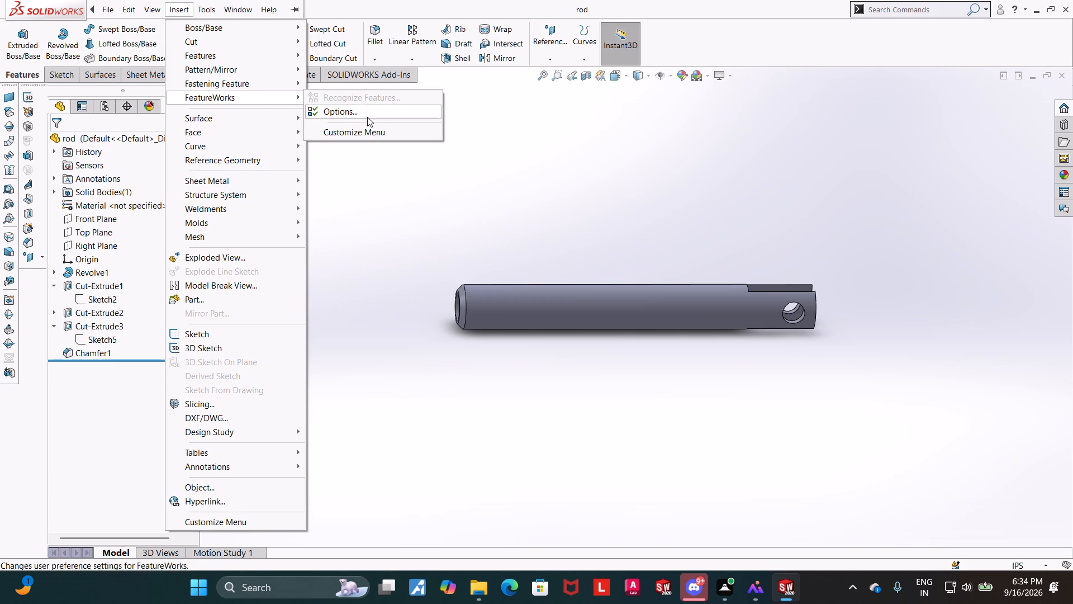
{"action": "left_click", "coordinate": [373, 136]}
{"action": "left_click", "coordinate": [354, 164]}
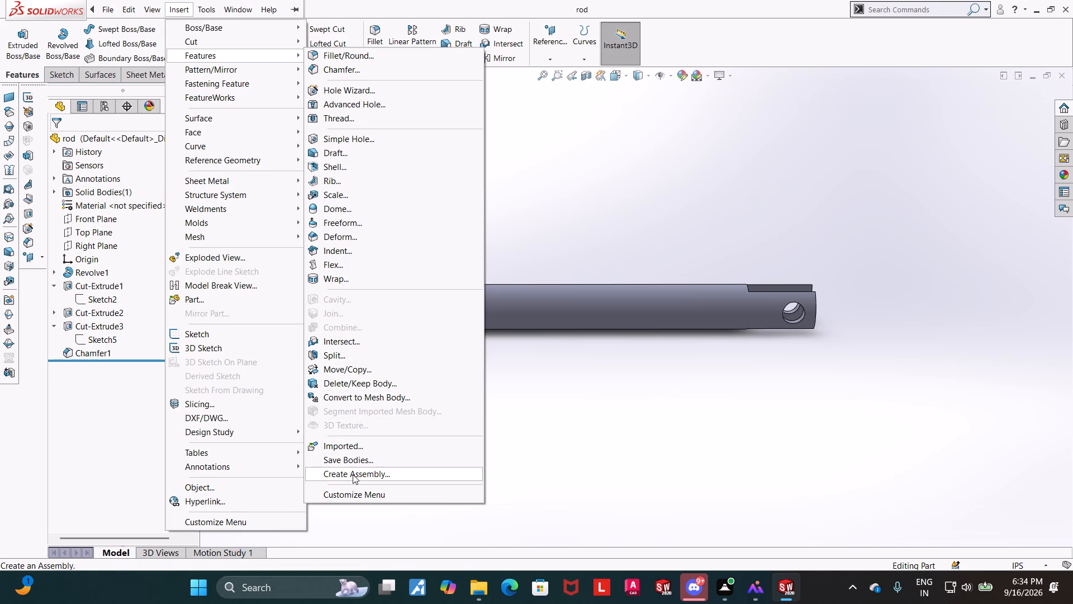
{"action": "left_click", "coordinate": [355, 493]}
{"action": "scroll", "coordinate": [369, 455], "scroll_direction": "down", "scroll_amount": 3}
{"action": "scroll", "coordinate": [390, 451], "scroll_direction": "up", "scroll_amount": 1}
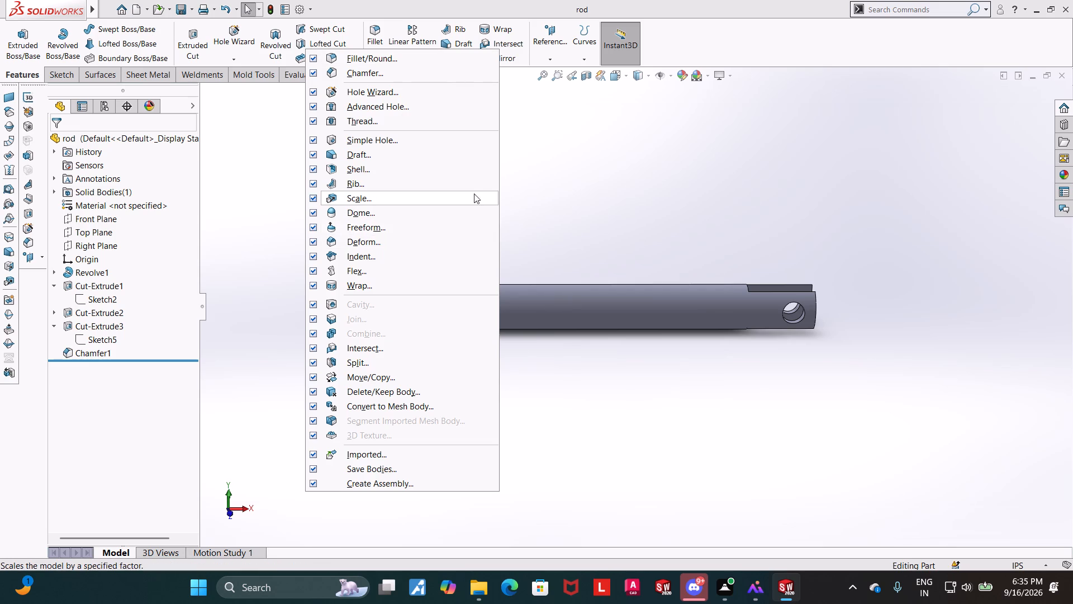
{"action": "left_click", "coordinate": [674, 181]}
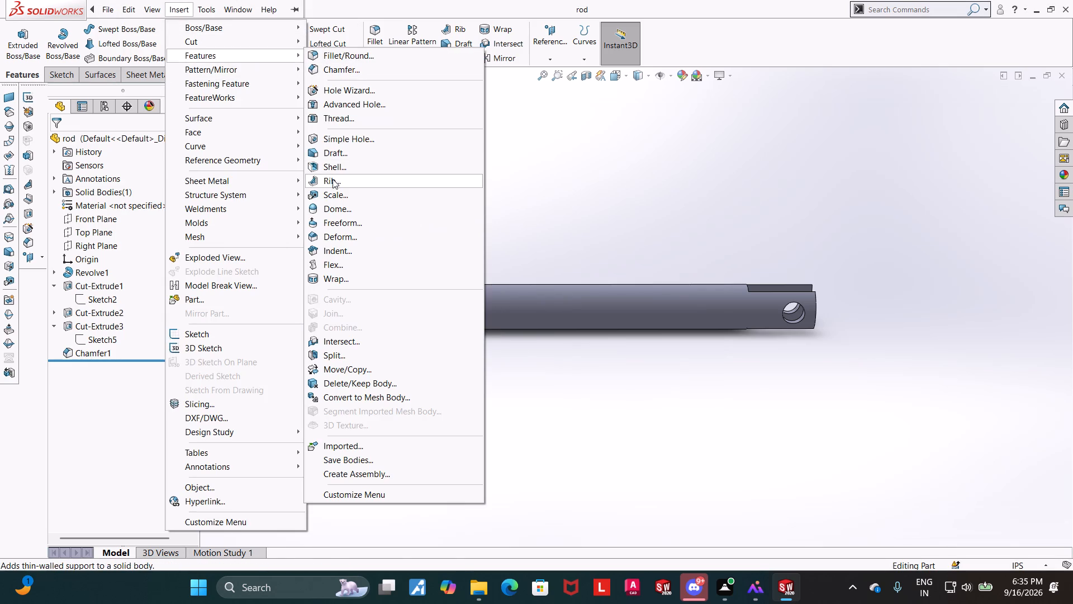
Scale the rod uniformly about the origin by a factor of 25.4.
{"action": "left_click", "coordinate": [336, 195]}
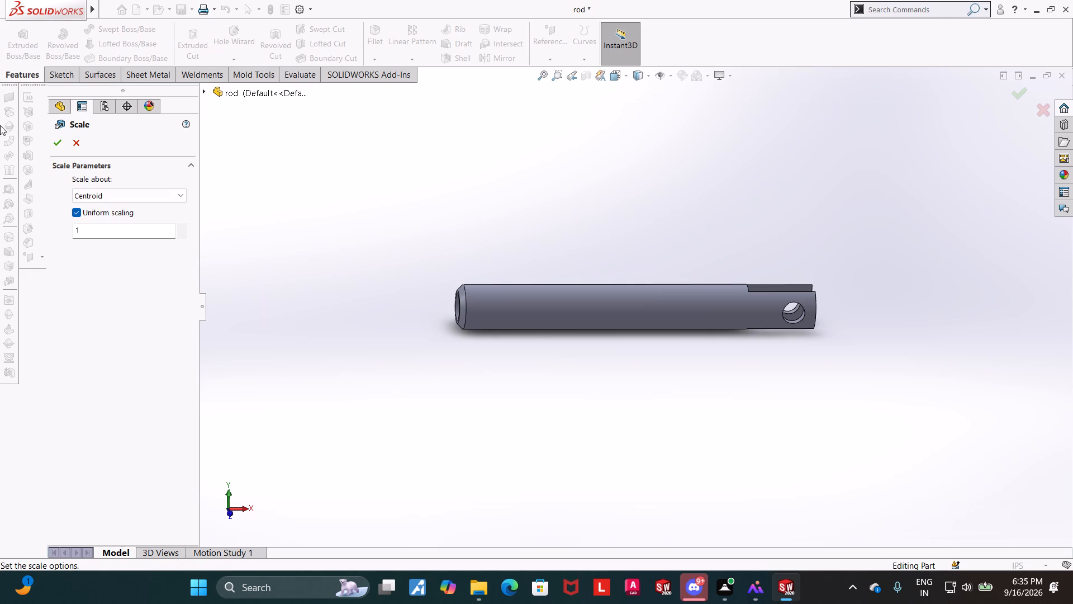
{"action": "left_click", "coordinate": [151, 196]}
{"action": "left_click", "coordinate": [102, 217]}
{"action": "left_click_drag", "start_coordinate": [130, 230], "coordinate": [41, 232]}
{"action": "type", "text": "25.4"}
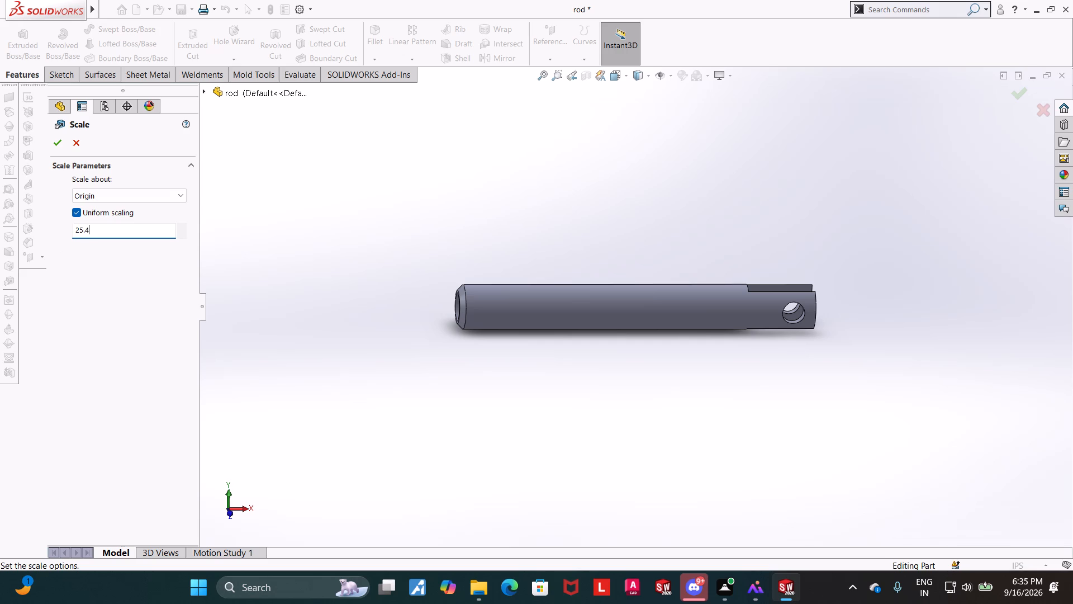
{"action": "key", "text": "Return"}
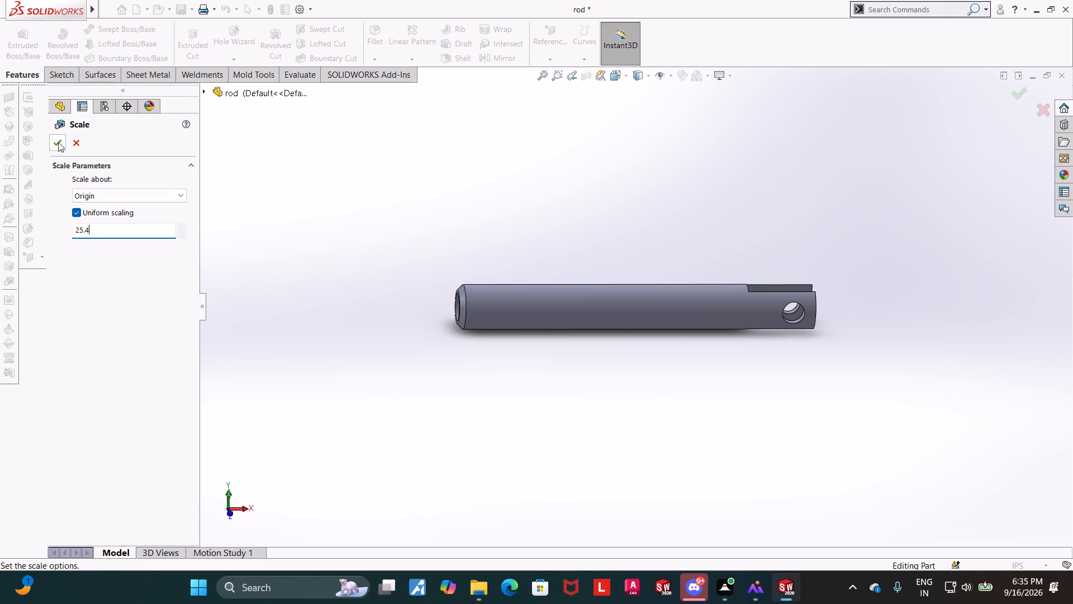
{"action": "left_click", "coordinate": [58, 142]}
Inspect the scaled rod and reopen its cross-hole sketch to check the dimensions, leaving the sketch unedited.
{"action": "scroll", "coordinate": [602, 356], "scroll_direction": "up", "scroll_amount": 17}
{"action": "middle_click_drag", "start_coordinate": [602, 352], "coordinate": [605, 381]}
{"action": "left_click", "coordinate": [602, 380]}
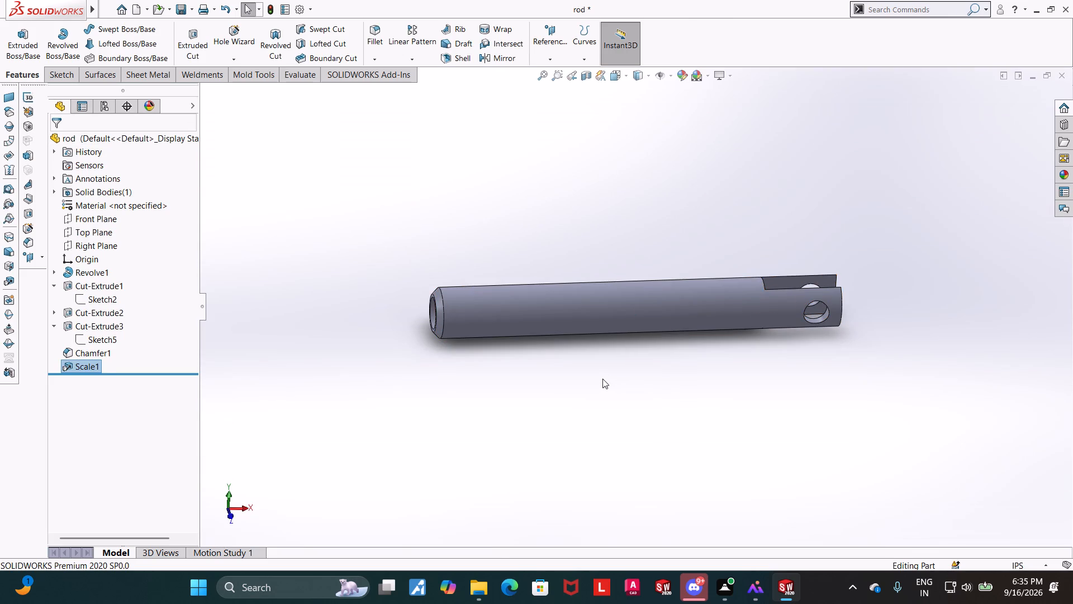
{"action": "middle_click_drag", "start_coordinate": [607, 357], "coordinate": [602, 373]}
{"action": "double_click", "coordinate": [88, 299]}
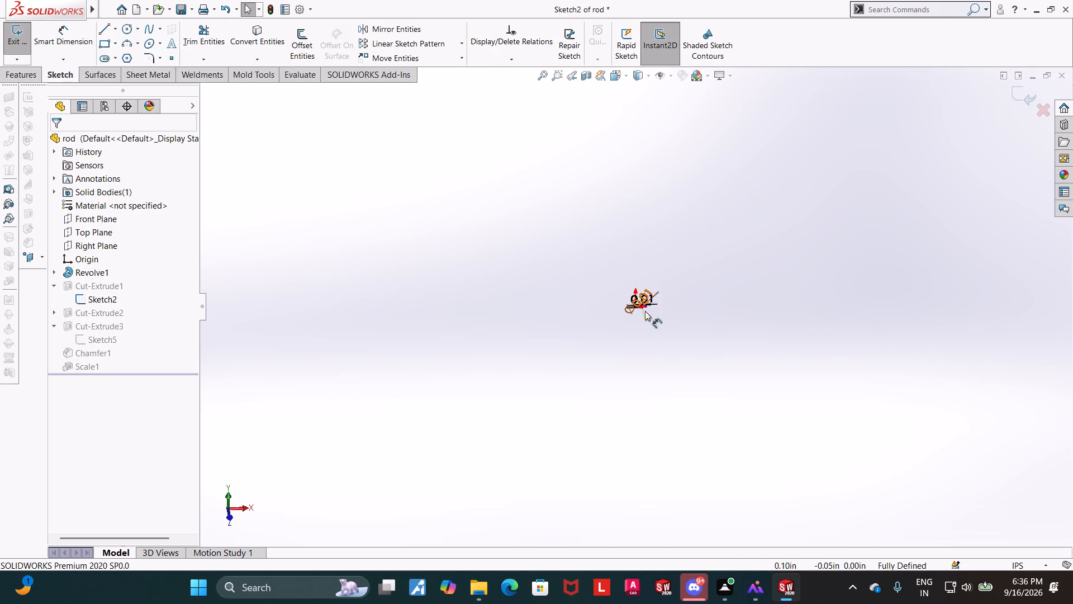
{"action": "scroll", "coordinate": [642, 310], "scroll_direction": "down", "scroll_amount": 2}
{"action": "middle_click_drag", "start_coordinate": [689, 315], "coordinate": [684, 348]}
{"action": "scroll", "coordinate": [658, 293], "scroll_direction": "down", "scroll_amount": 12}
{"action": "scroll", "coordinate": [515, 358], "scroll_direction": "up", "scroll_amount": 2}
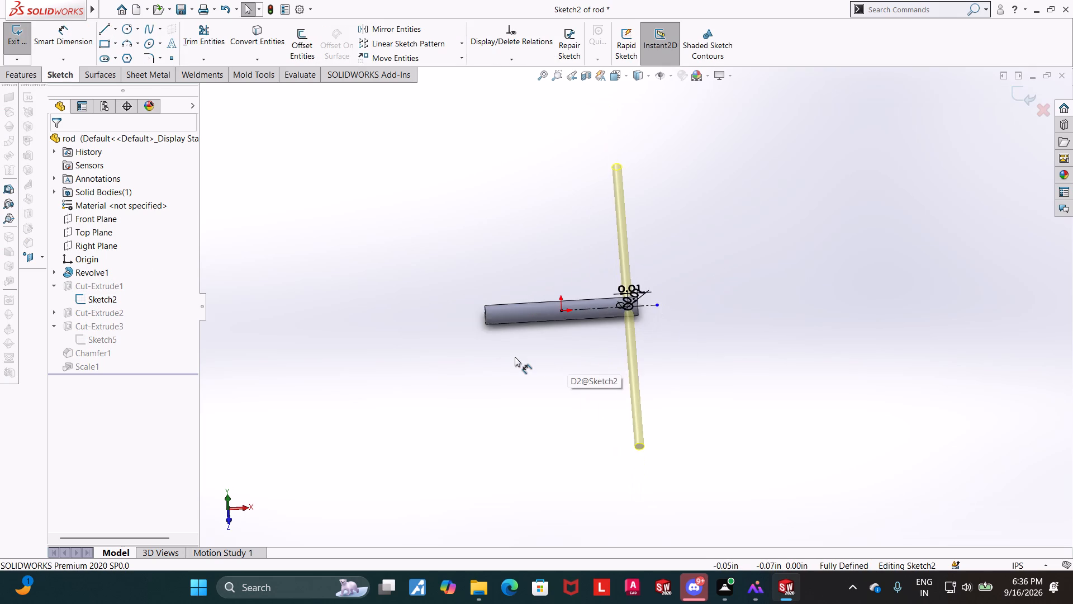
{"action": "scroll", "coordinate": [515, 357], "scroll_direction": "up", "scroll_amount": 1}
{"action": "left_click", "coordinate": [191, 267]}
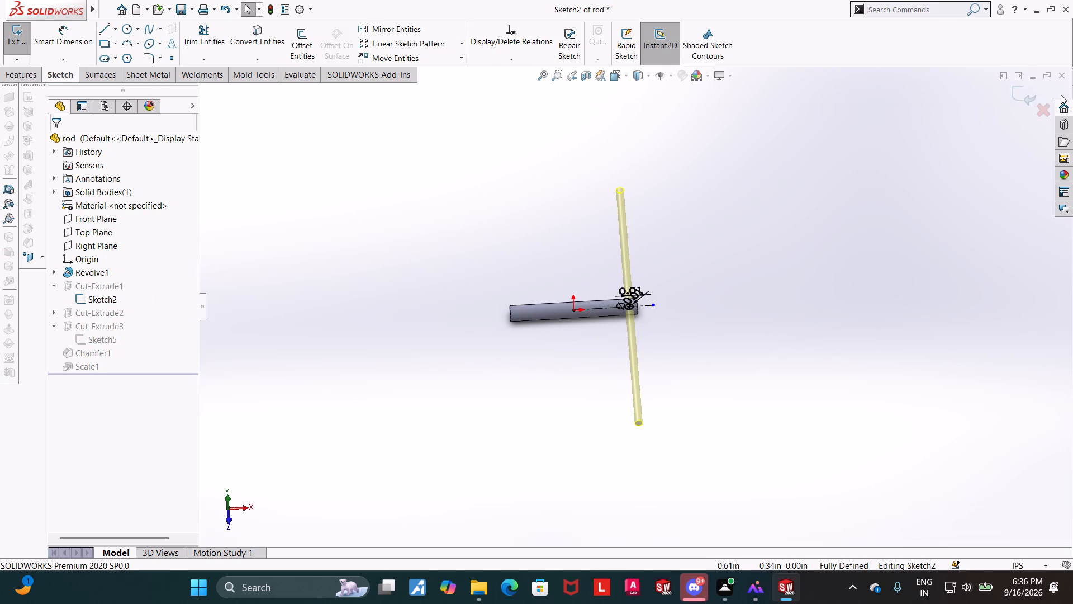
{"action": "left_click", "coordinate": [1046, 111]}
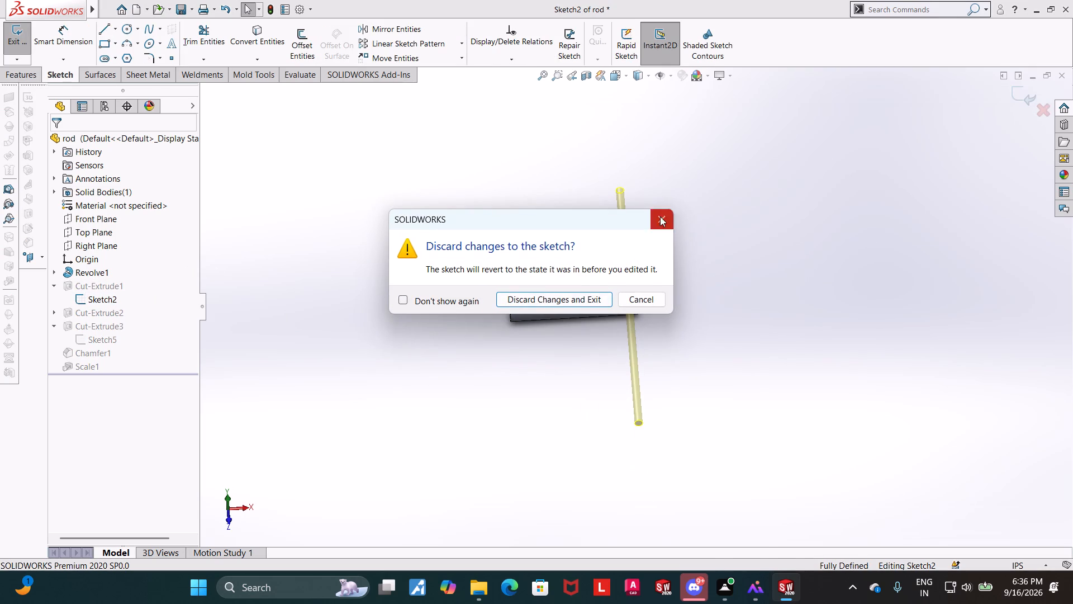
{"action": "left_click", "coordinate": [660, 216]}
{"action": "left_click", "coordinate": [1014, 94]}
{"action": "scroll", "coordinate": [843, 219], "scroll_direction": "up", "scroll_amount": 13}
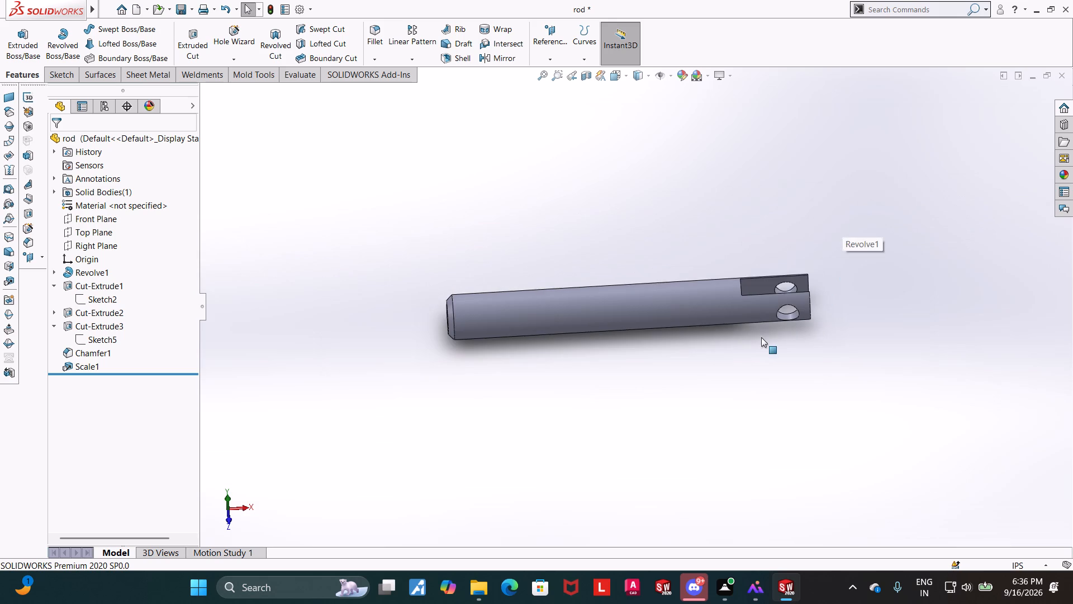
{"action": "left_click", "coordinate": [762, 336]}
{"action": "middle_click_drag", "start_coordinate": [724, 376], "coordinate": [729, 326]}
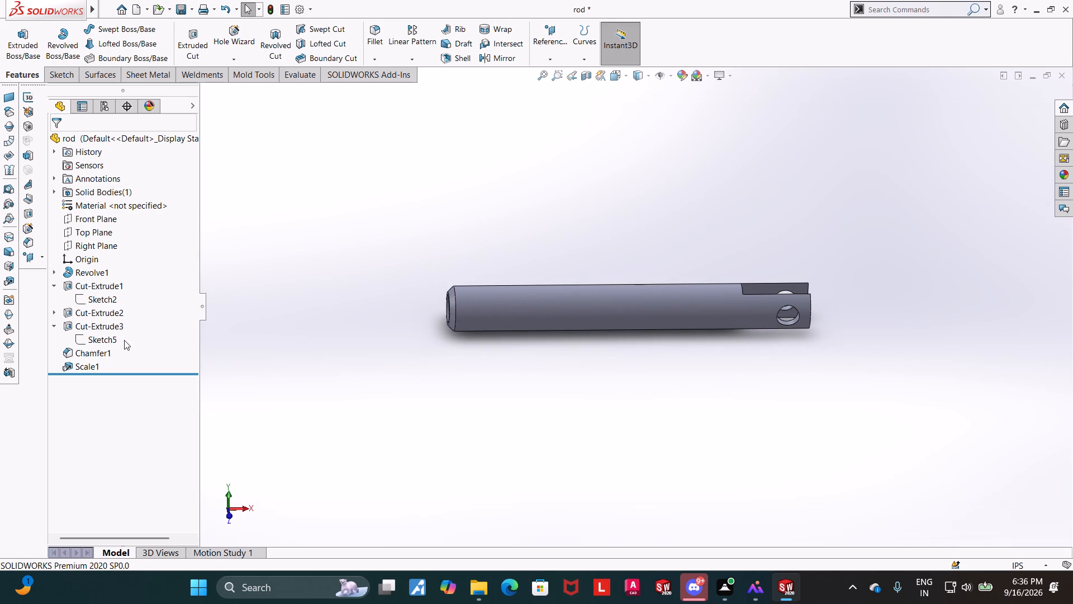
{"action": "left_click", "coordinate": [830, 436]}
{"action": "middle_click_drag", "start_coordinate": [627, 423], "coordinate": [643, 414]}
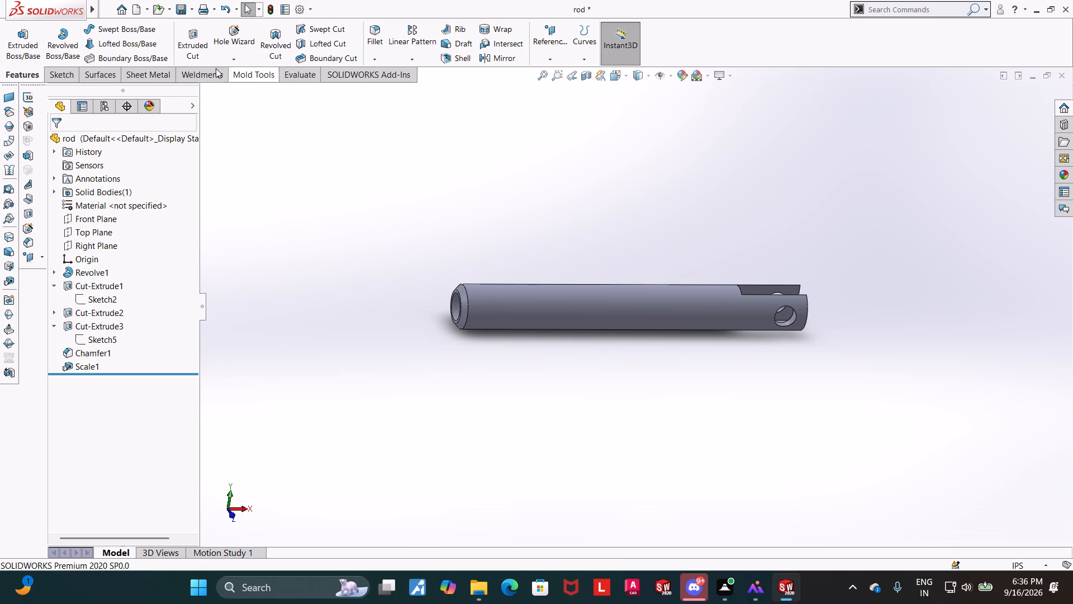
Save the scaled rod part.
{"action": "left_click", "coordinate": [182, 8]}
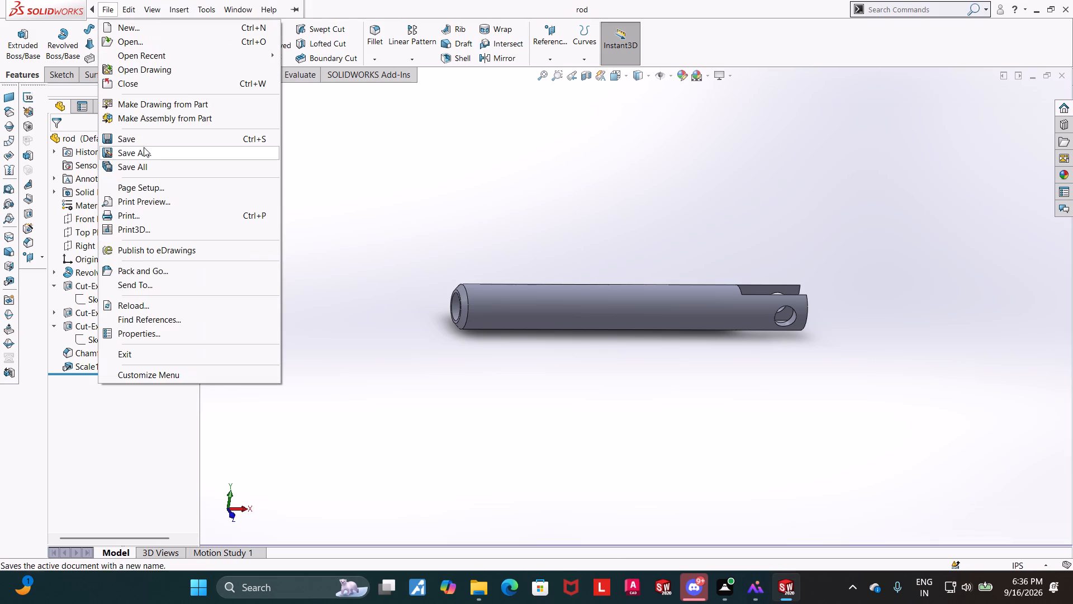
Open the handle part from Downloads and set its document units to IPS (inch, pound, second).
{"action": "left_click", "coordinate": [130, 39]}
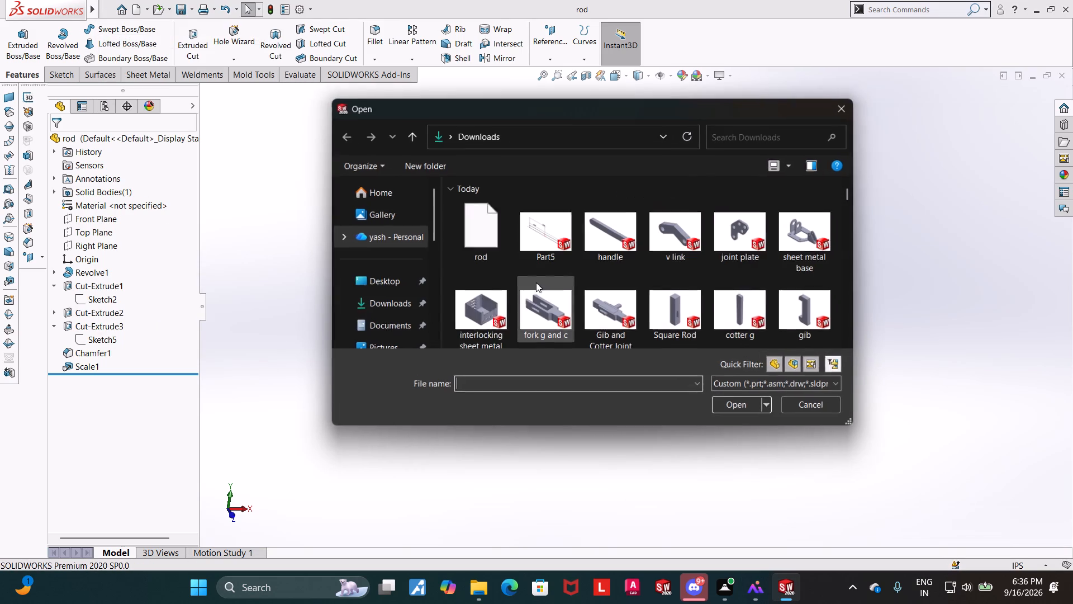
{"action": "double_click", "coordinate": [612, 219]}
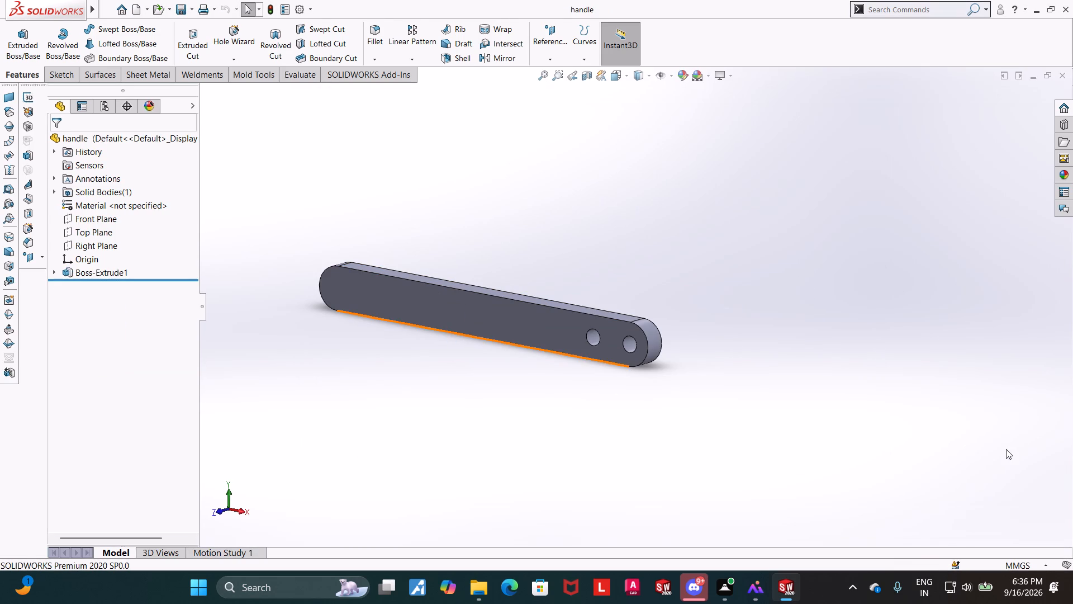
{"action": "left_click", "coordinate": [1033, 564]}
{"action": "left_click", "coordinate": [994, 526]}
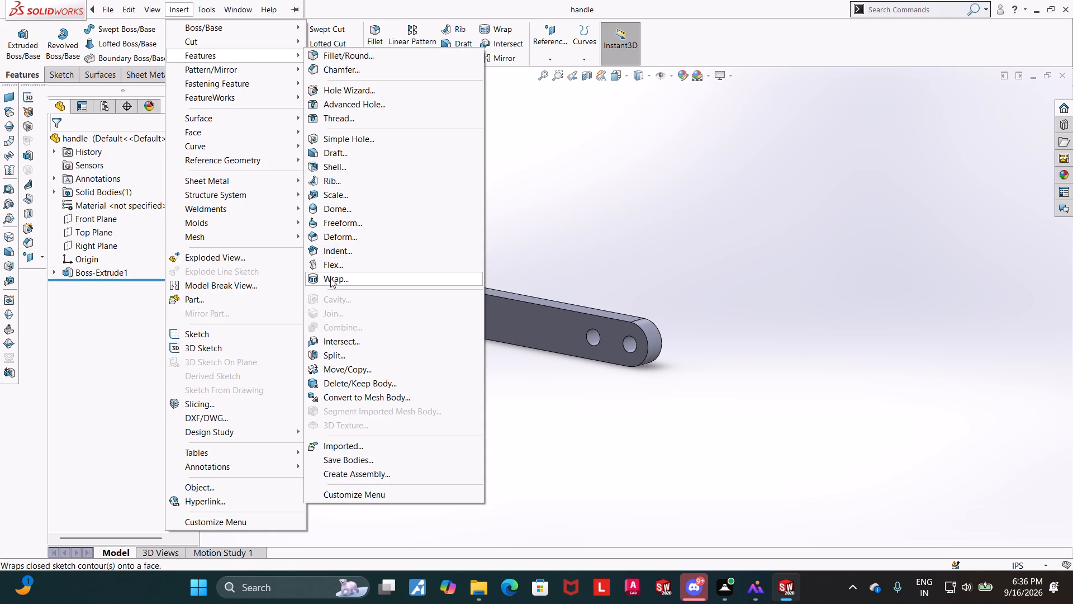
Scale the handle uniformly about the origin by a factor of 25.4 and save the part.
{"action": "left_click", "coordinate": [348, 196]}
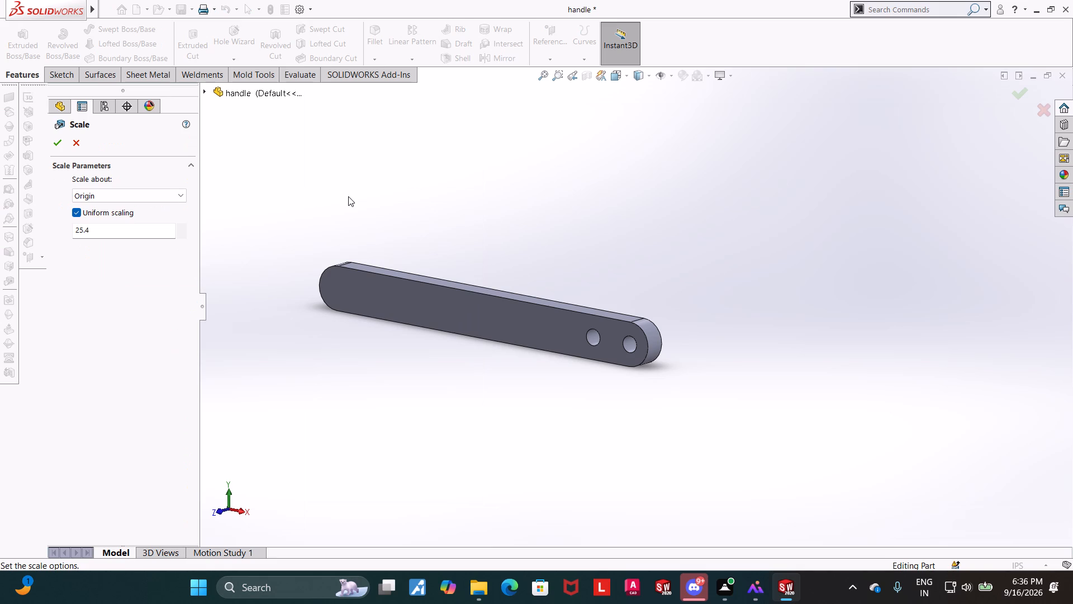
{"action": "double_click", "coordinate": [57, 143]}
{"action": "scroll", "coordinate": [865, 410], "scroll_direction": "up", "scroll_amount": 14}
{"action": "left_click", "coordinate": [730, 420]}
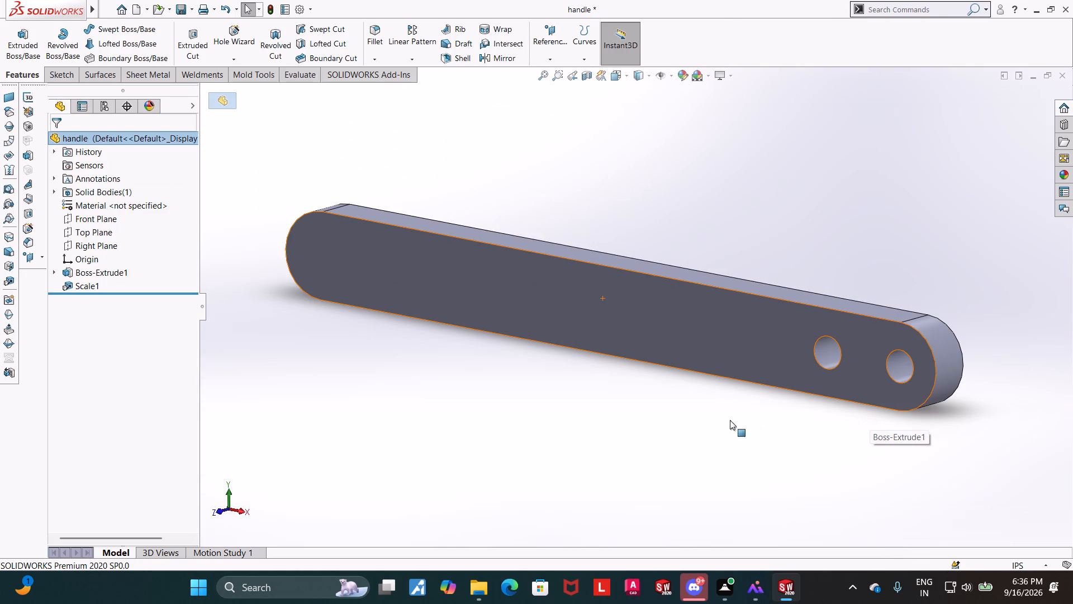
{"action": "scroll", "coordinate": [743, 464], "scroll_direction": "up", "scroll_amount": 4}
{"action": "left_click", "coordinate": [177, 6]}
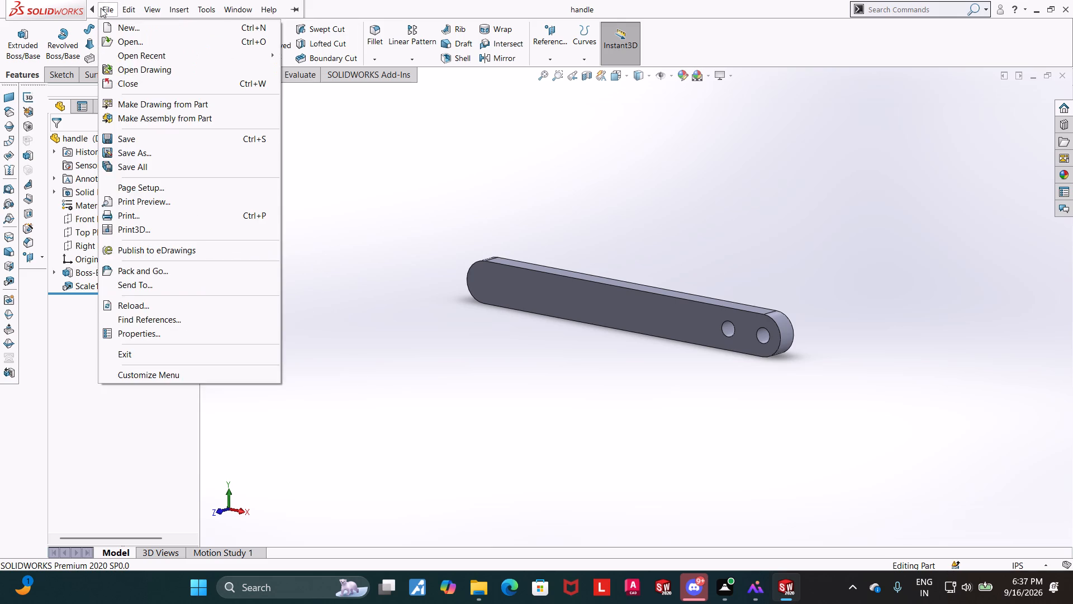
Open the joint plate part from Downloads and set its document units to IPS (inch, pound, second).
{"action": "left_click", "coordinate": [123, 36]}
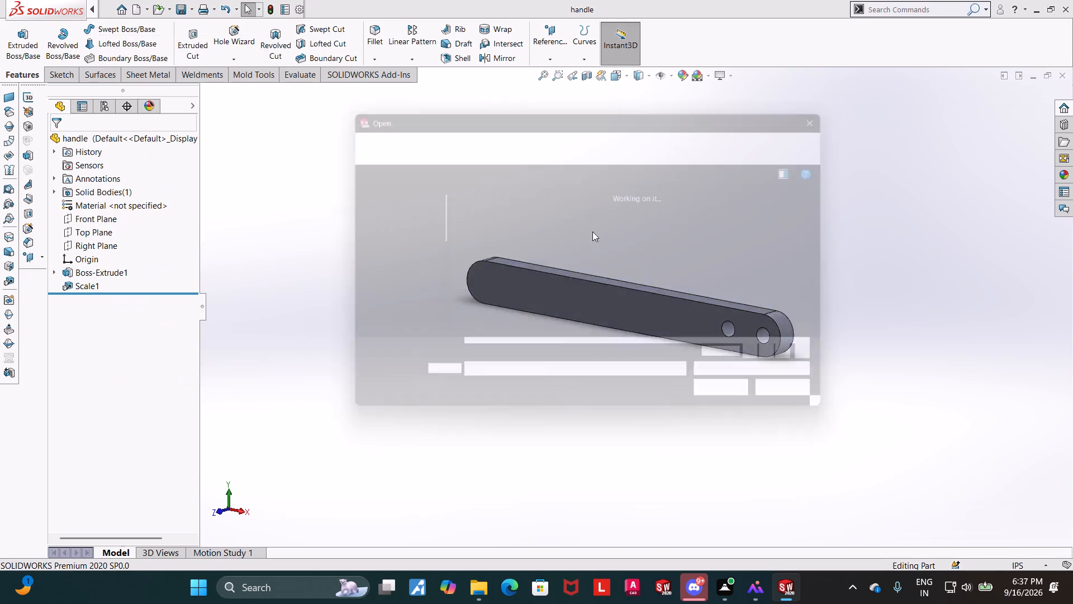
{"action": "double_click", "coordinate": [728, 213]}
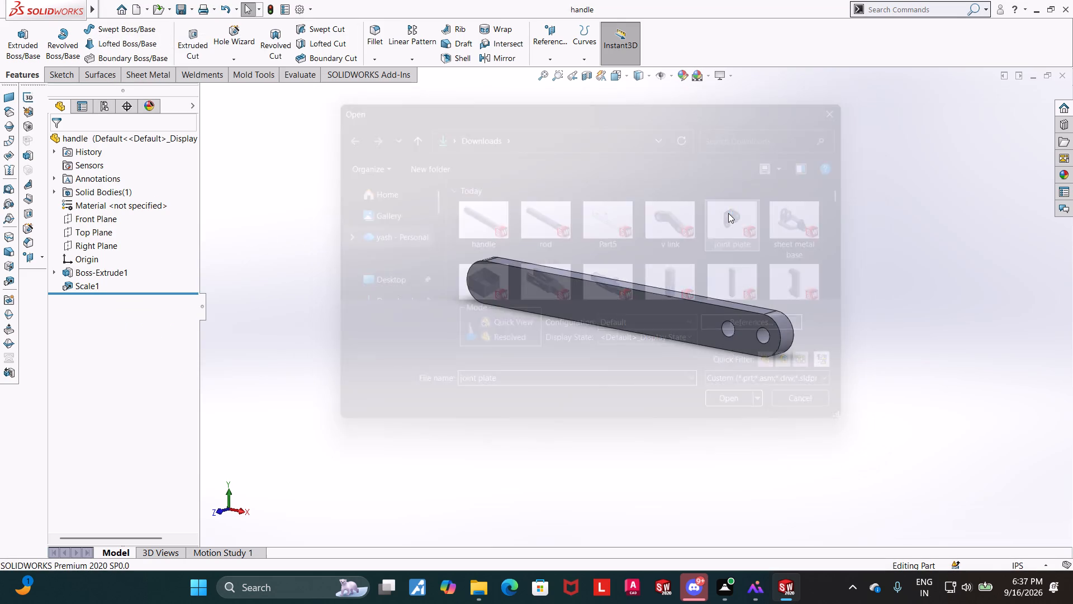
{"action": "left_click", "coordinate": [1014, 567]}
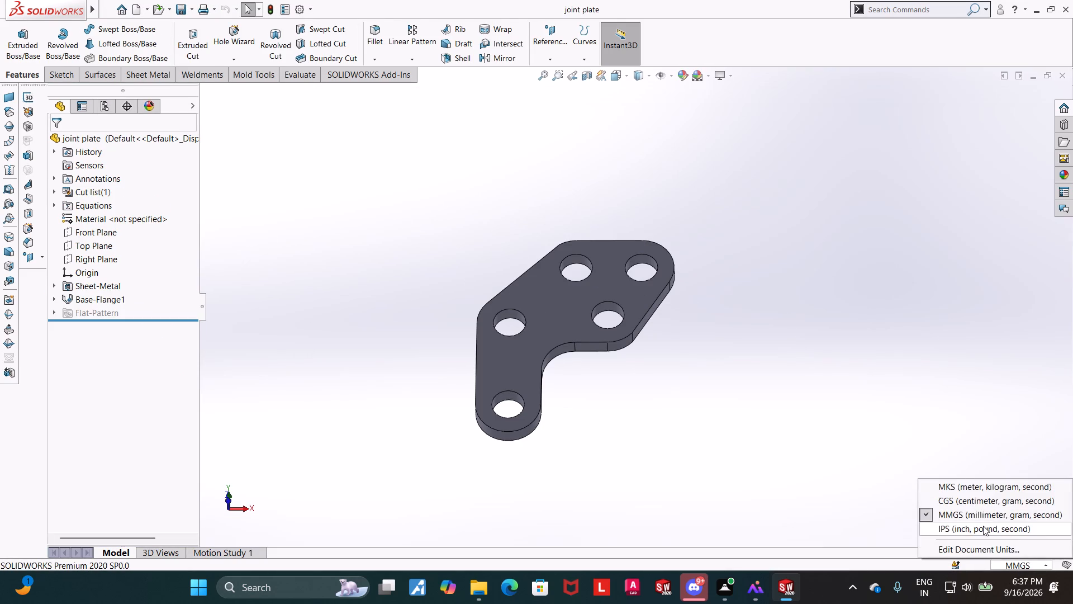
{"action": "left_click", "coordinate": [983, 526]}
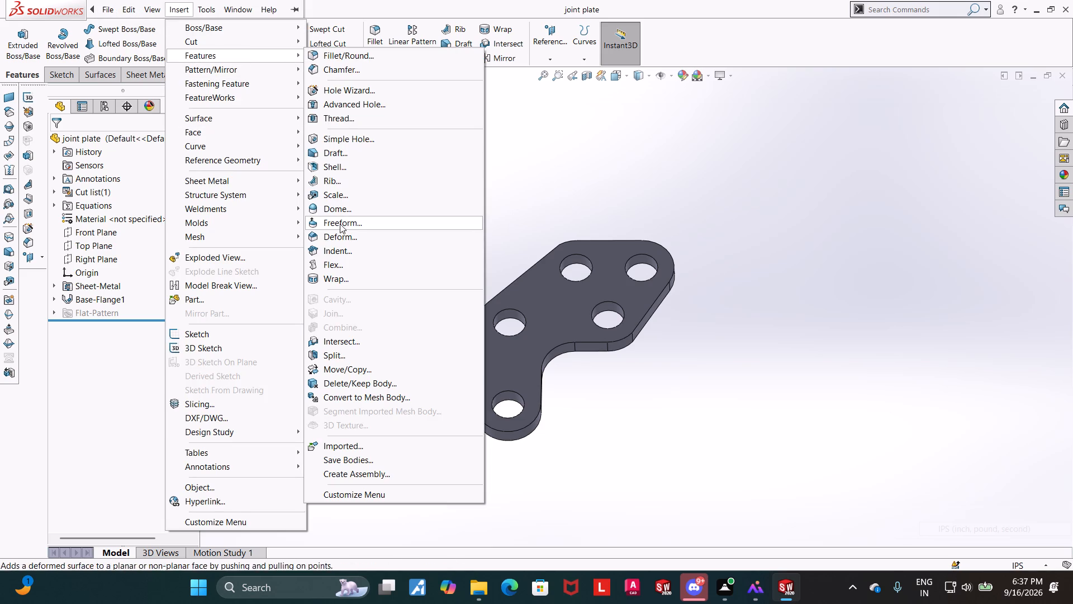
Scale the joint plate uniformly about the origin by a factor of 25.4 and save the part.
{"action": "left_click", "coordinate": [334, 195]}
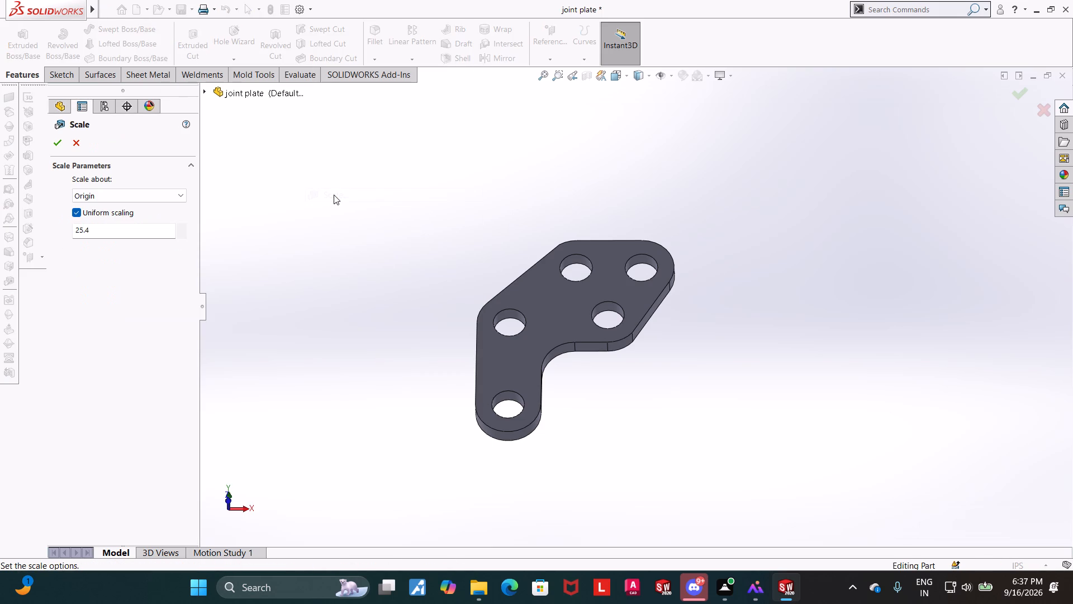
{"action": "left_click", "coordinate": [58, 143]}
{"action": "scroll", "coordinate": [406, 267], "scroll_direction": "up", "scroll_amount": 11}
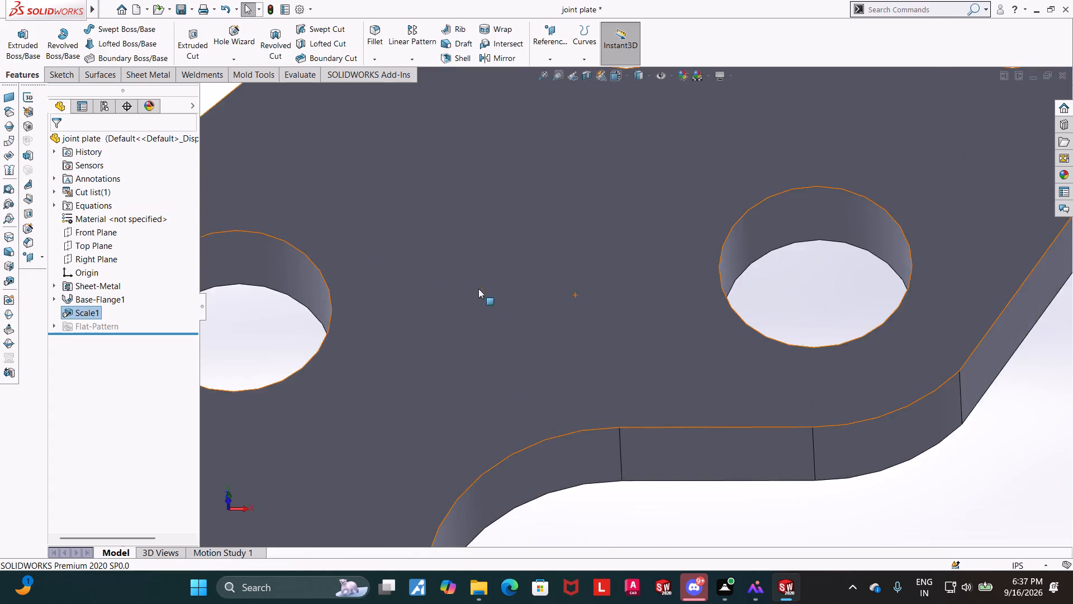
{"action": "scroll", "coordinate": [478, 289], "scroll_direction": "up", "scroll_amount": 5}
{"action": "left_click", "coordinate": [183, 11]}
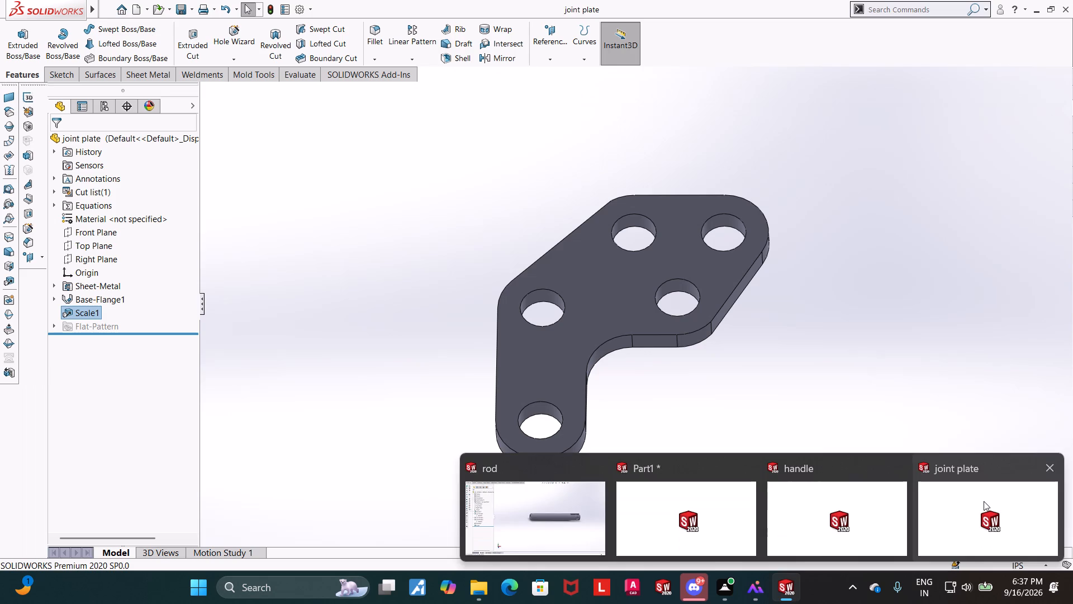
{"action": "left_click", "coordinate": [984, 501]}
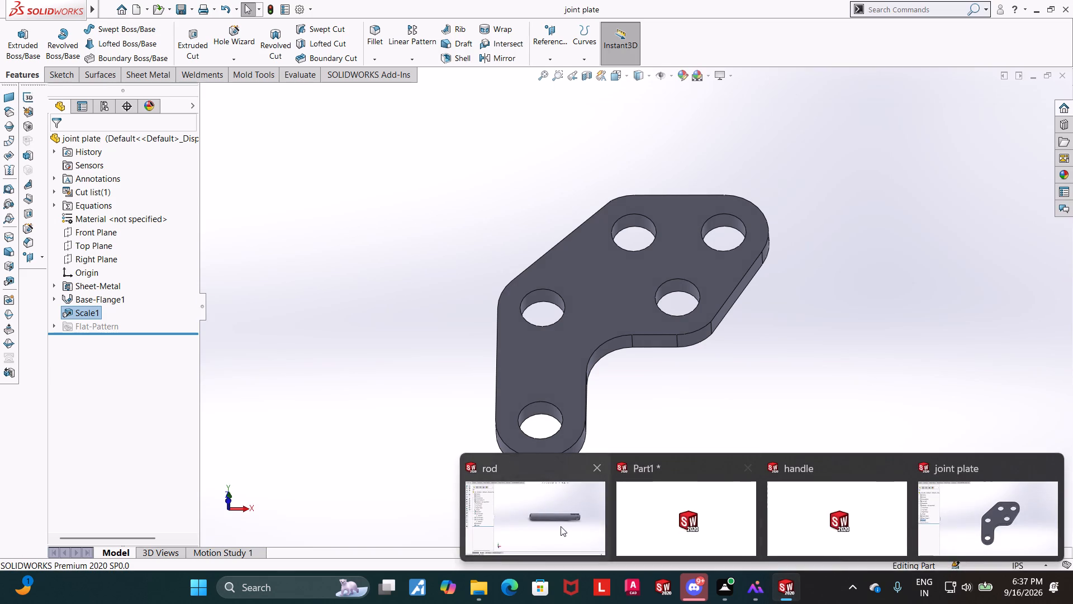
Open the sheet metal base part from Downloads.
{"action": "left_click", "coordinate": [557, 526]}
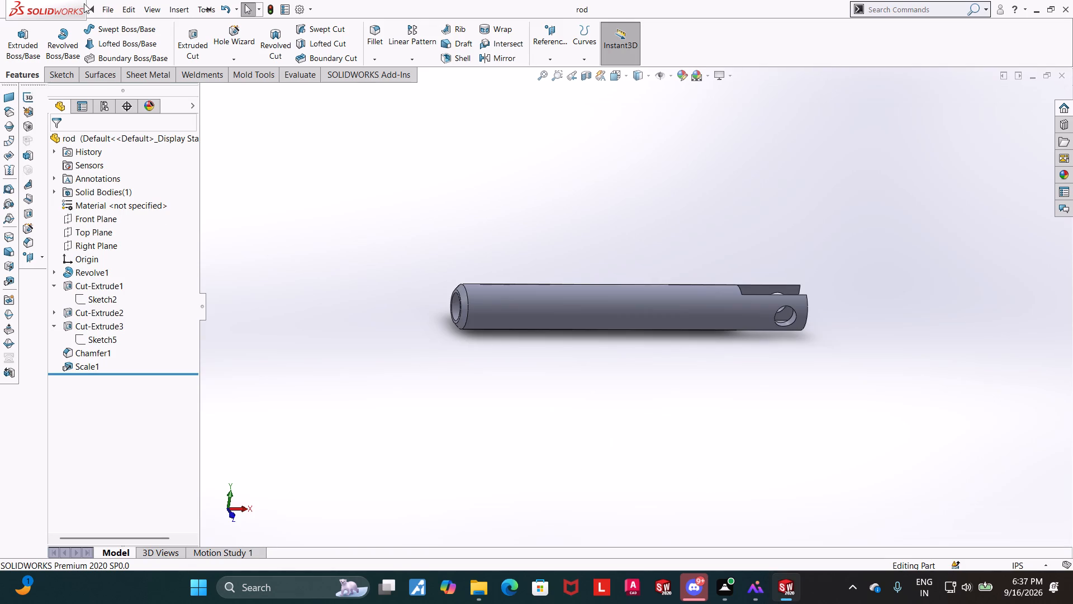
{"action": "left_click", "coordinate": [117, 39]}
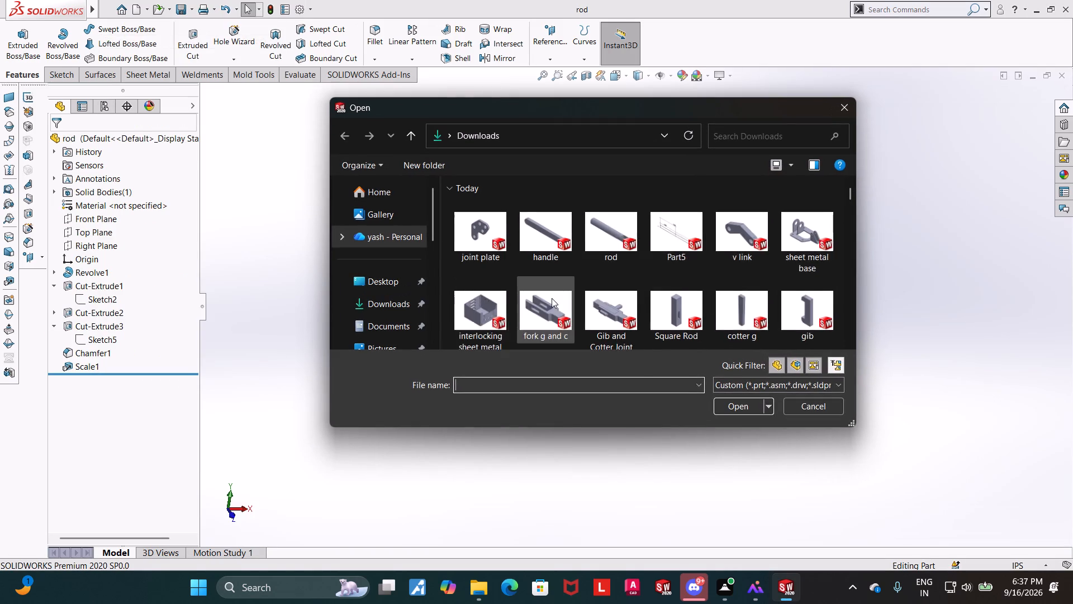
{"action": "double_click", "coordinate": [804, 226]}
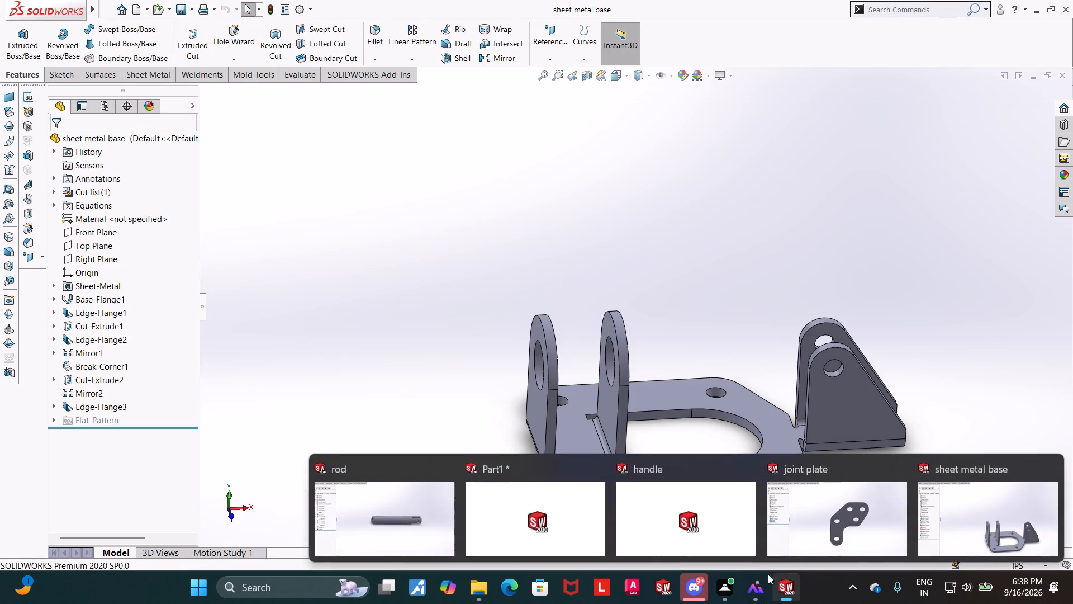
Switch to the unsaved Part1 document and delete its existing headed-profile sketch.
{"action": "left_click", "coordinate": [428, 518]}
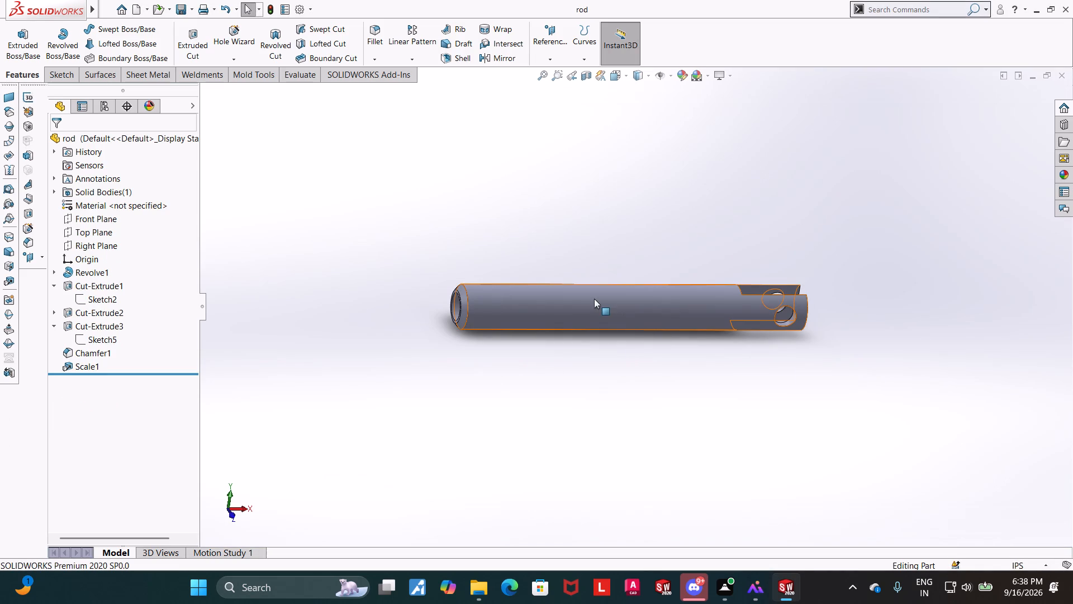
{"action": "left_click", "coordinate": [563, 376]}
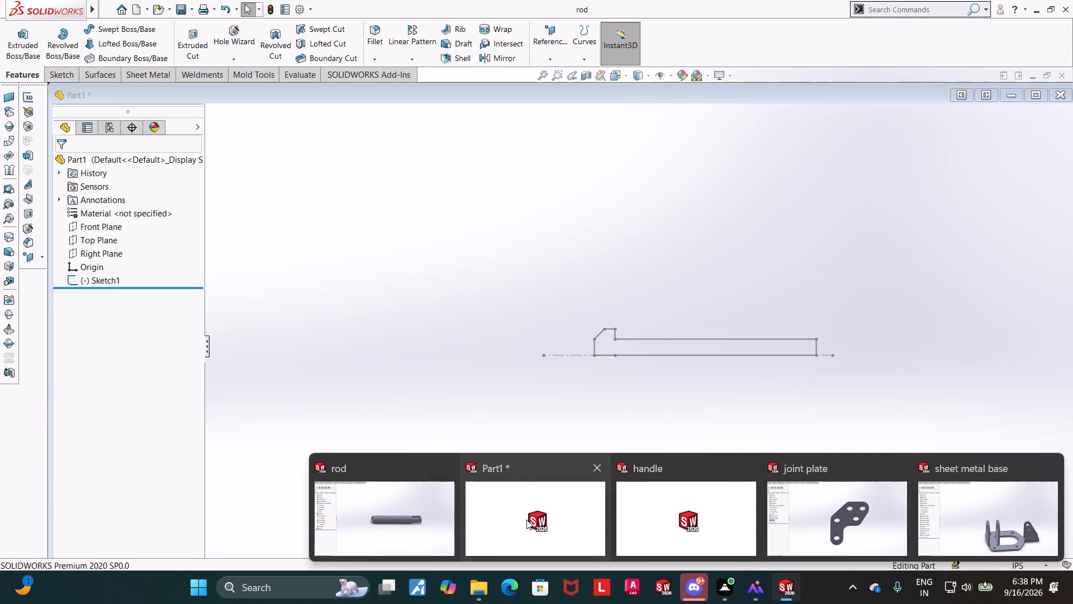
{"action": "left_click", "coordinate": [530, 520]}
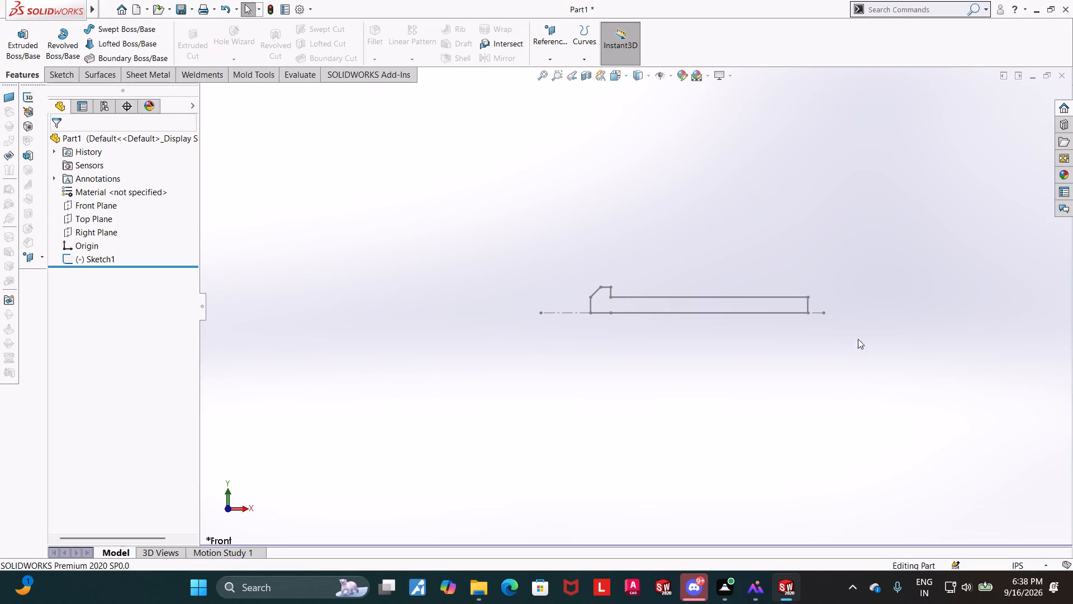
{"action": "scroll", "coordinate": [825, 336], "scroll_direction": "down", "scroll_amount": 2}
{"action": "scroll", "coordinate": [638, 276], "scroll_direction": "down", "scroll_amount": 3}
{"action": "key", "text": "Escape"}
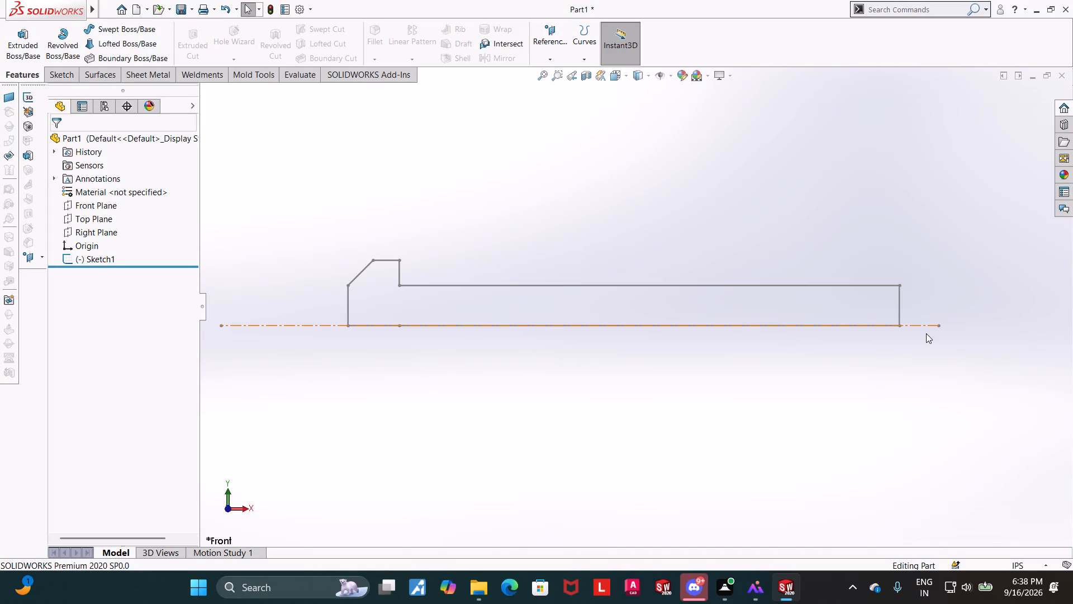
{"action": "right_click", "coordinate": [925, 325]}
{"action": "left_click", "coordinate": [951, 456]}
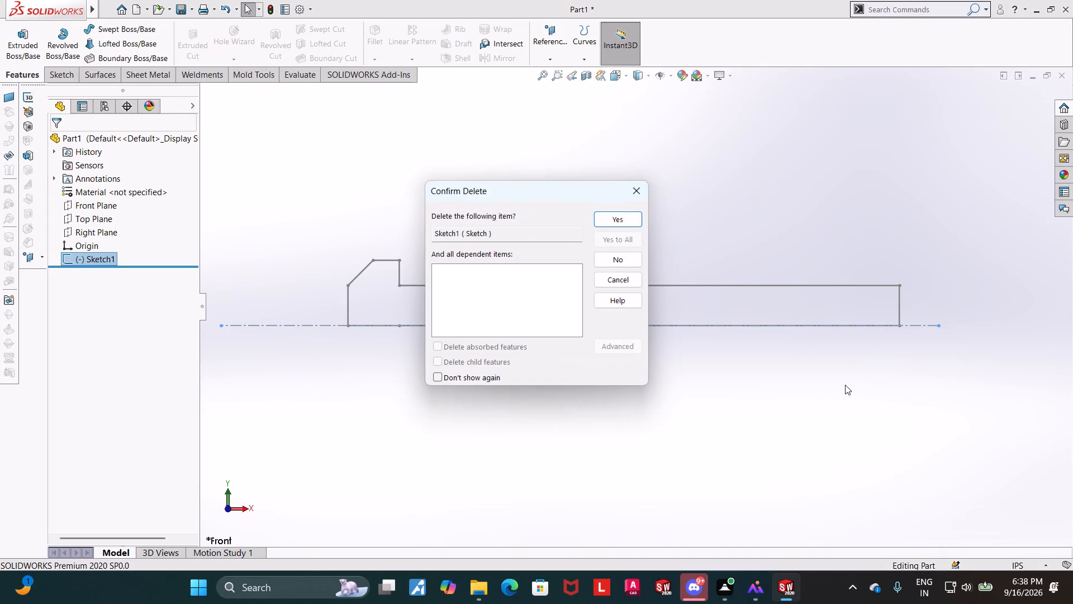
{"action": "left_click", "coordinate": [607, 217]}
{"action": "scroll", "coordinate": [673, 300], "scroll_direction": "up", "scroll_amount": 2}
{"action": "key", "text": "Escape"}
{"action": "key", "text": "Escape"}
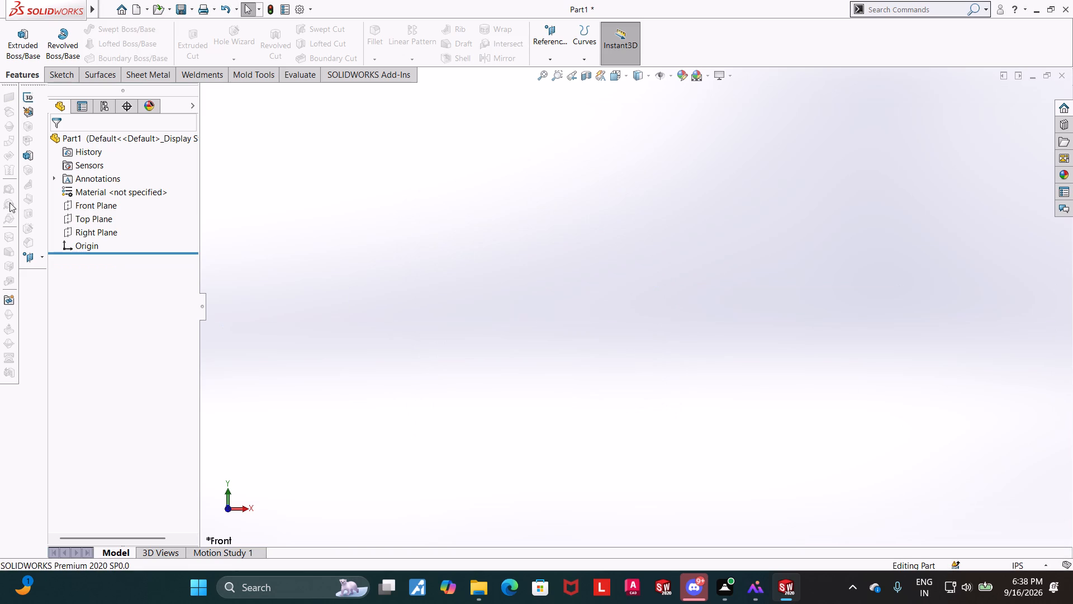
Start a sketch on the Front Plane and draw a horizontal centerline about 9.8 in long through the origin.
{"action": "left_click", "coordinate": [84, 206]}
{"action": "left_click", "coordinate": [93, 189]}
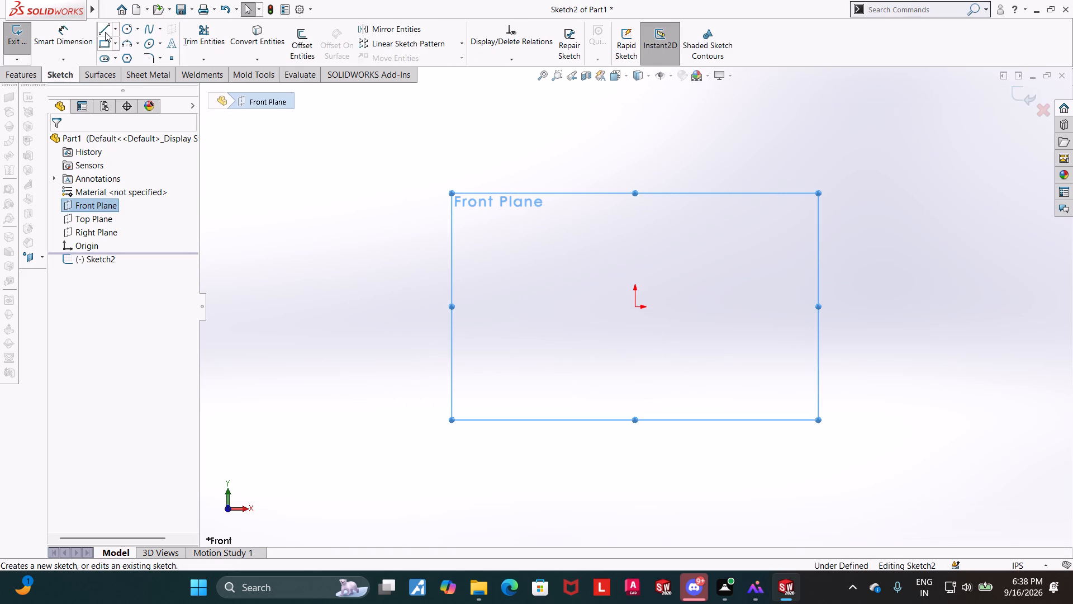
{"action": "left_click", "coordinate": [114, 30]}
{"action": "left_click", "coordinate": [115, 55]}
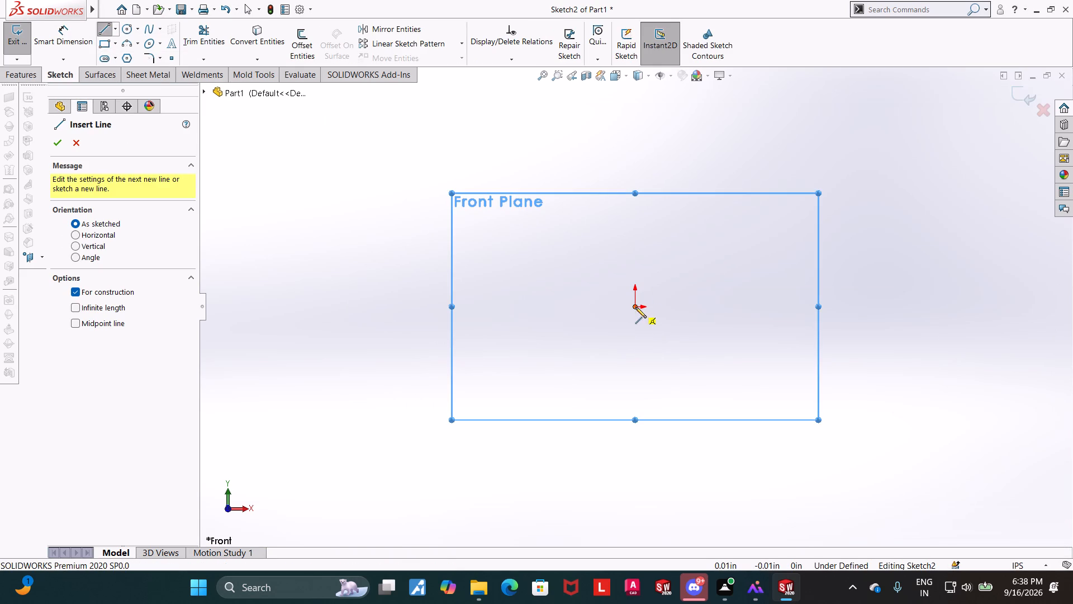
{"action": "left_click", "coordinate": [877, 304]}
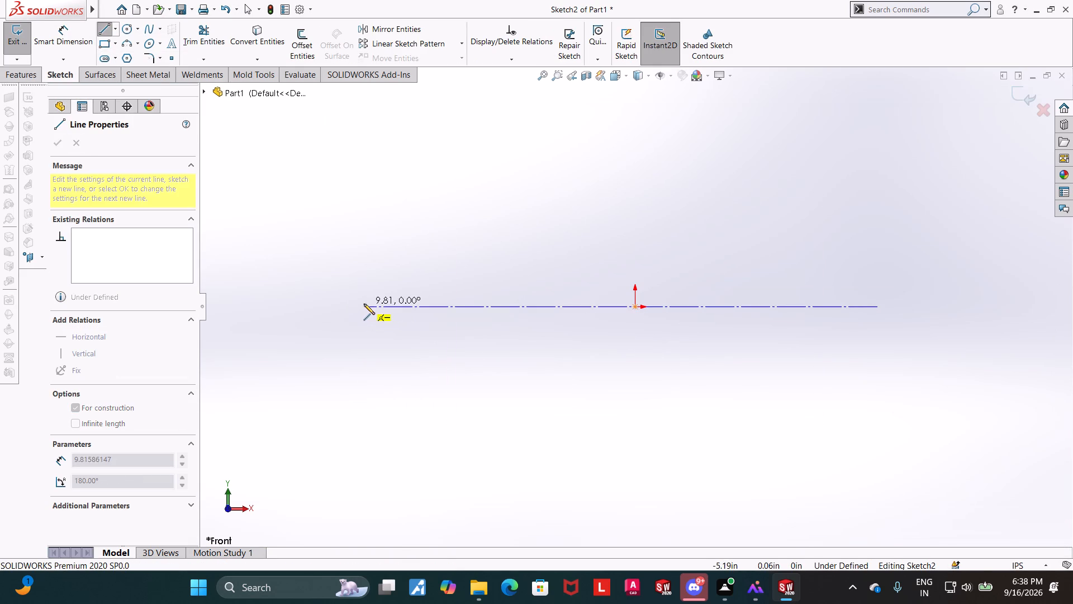
{"action": "left_click", "coordinate": [364, 304]}
{"action": "key", "text": "Escape"}
{"action": "key", "text": "Escape"}
{"action": "key", "text": "Escape"}
Sketch a closed headed-sleeve profile above the centerline, with a bottom edge about 7.6 in long and a sloped corner on the head's outer end.
{"action": "left_click", "coordinate": [104, 30]}
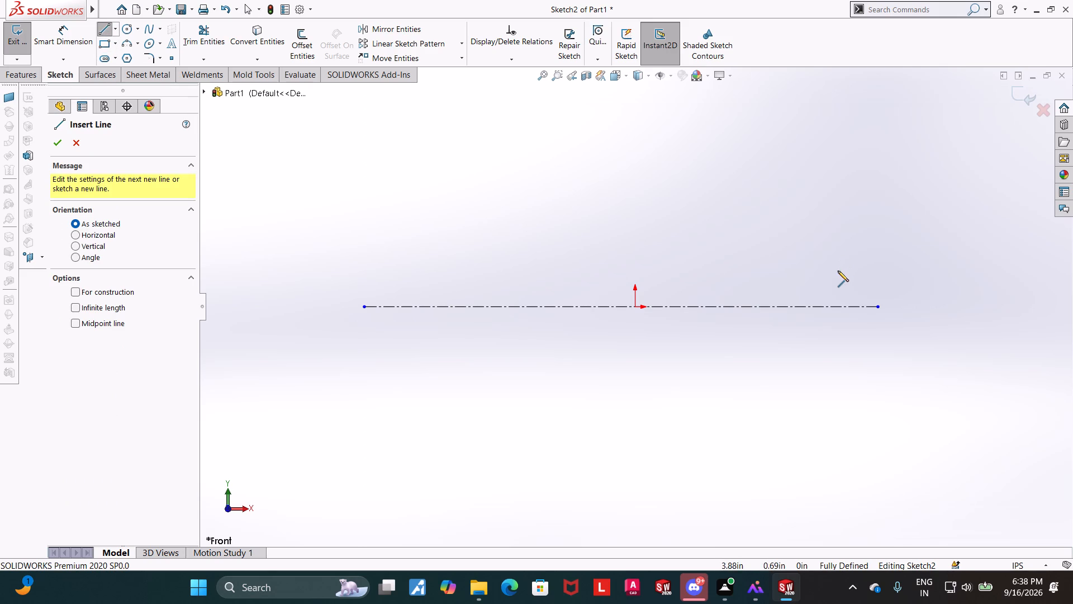
{"action": "left_click", "coordinate": [838, 269]}
{"action": "left_click", "coordinate": [440, 268]}
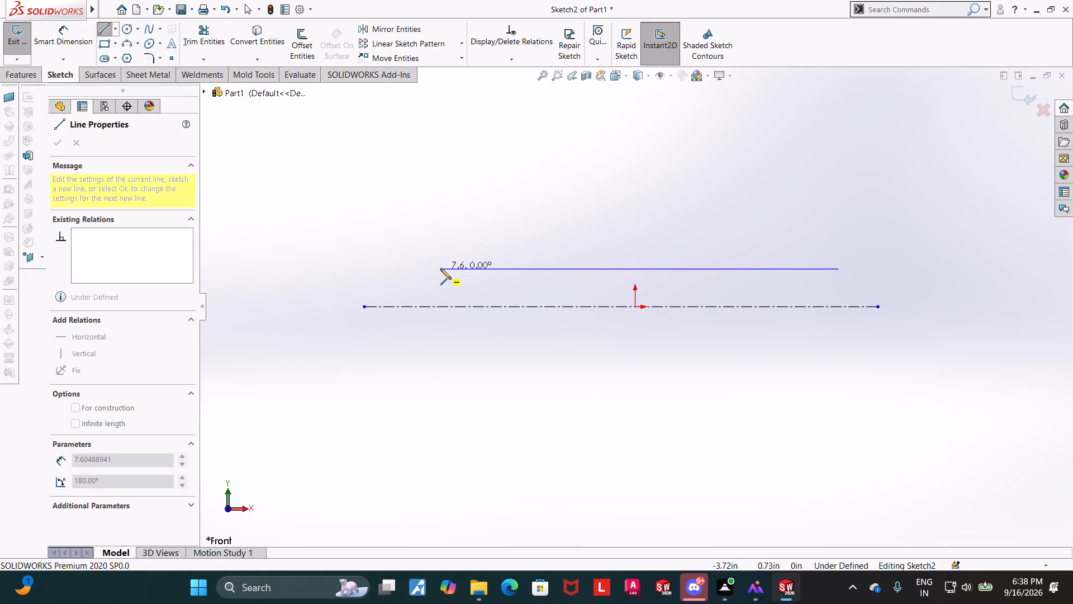
{"action": "left_click", "coordinate": [439, 226]}
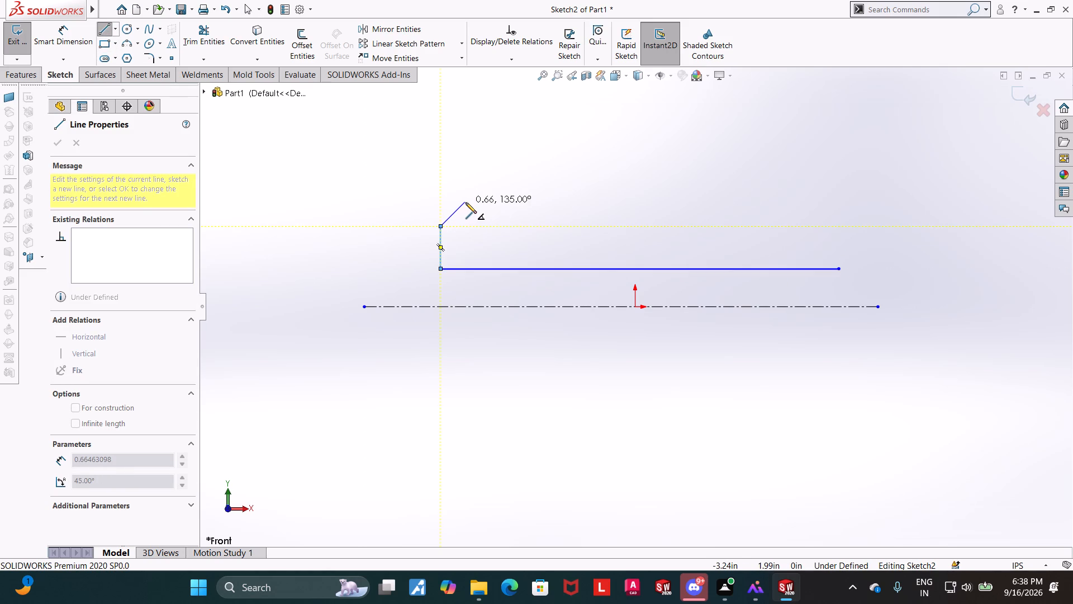
{"action": "double_click", "coordinate": [466, 202]}
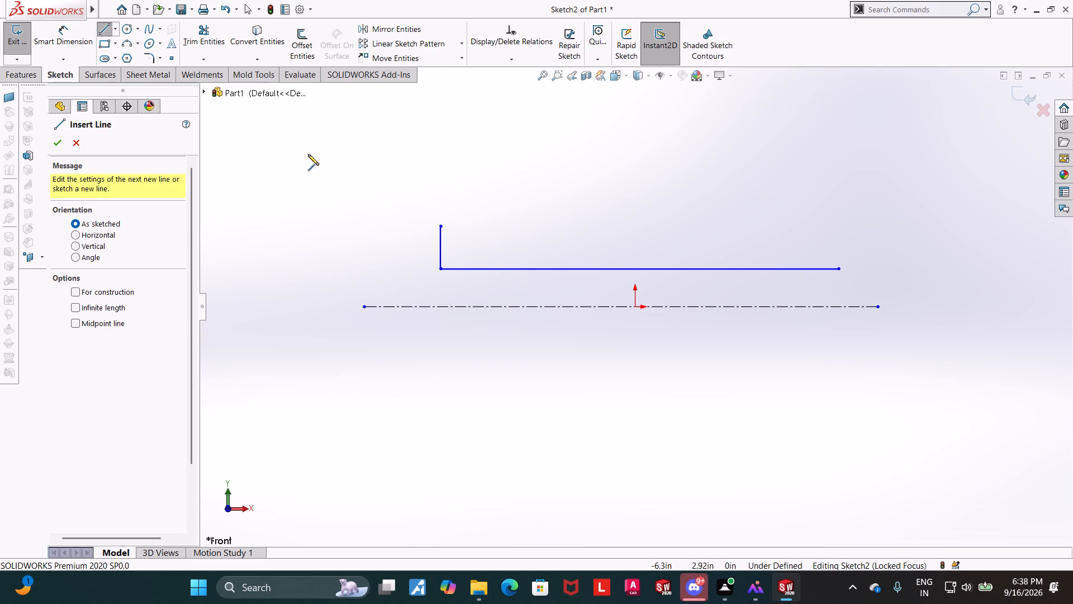
{"action": "left_click", "coordinate": [440, 227]}
{"action": "left_click", "coordinate": [465, 200]}
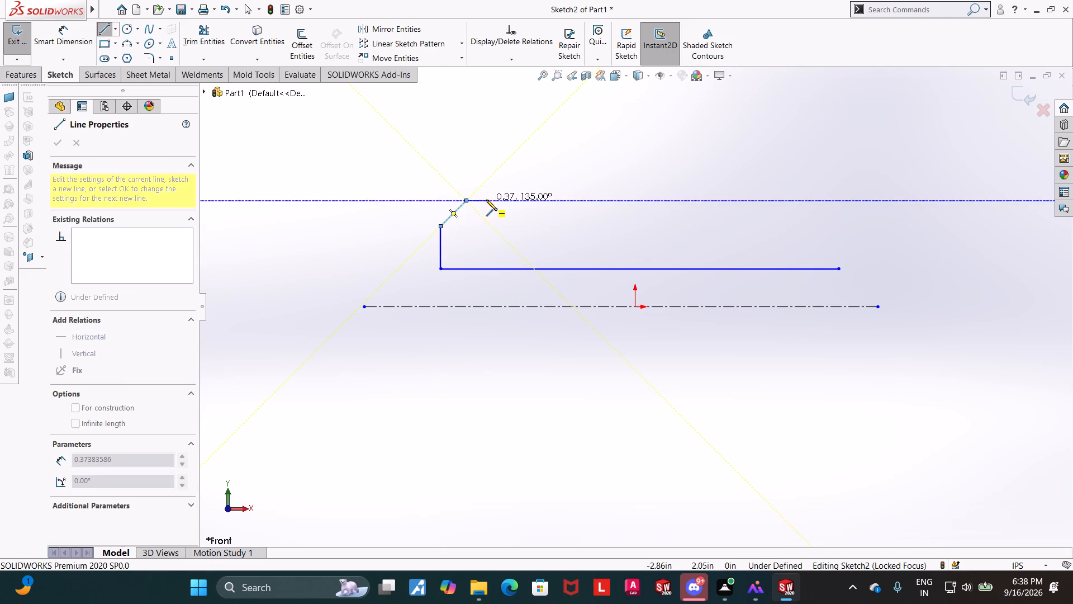
{"action": "left_click", "coordinate": [486, 200]}
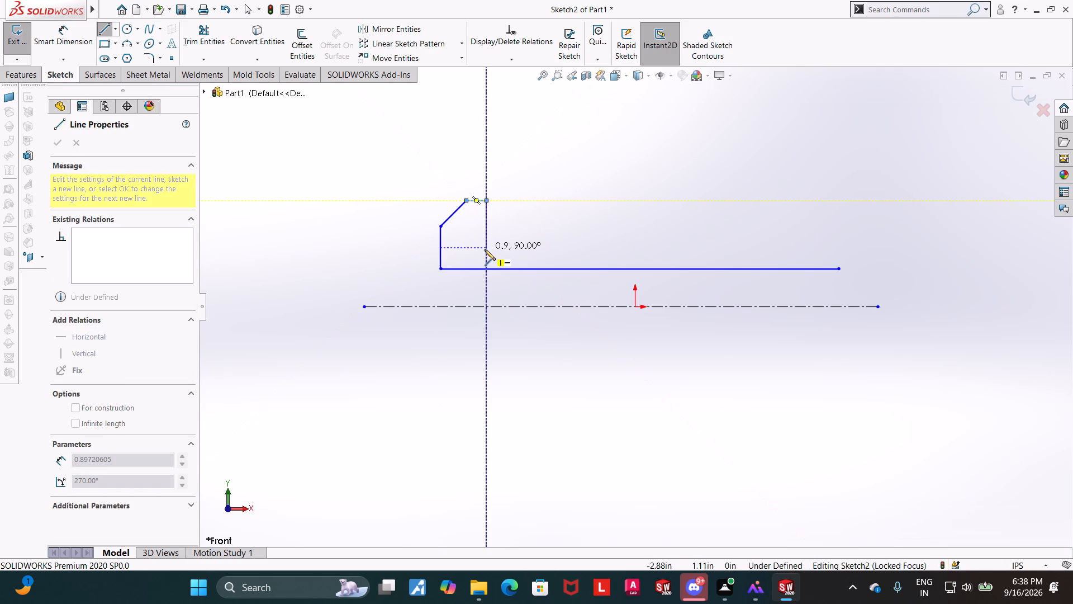
{"action": "left_click", "coordinate": [485, 245]}
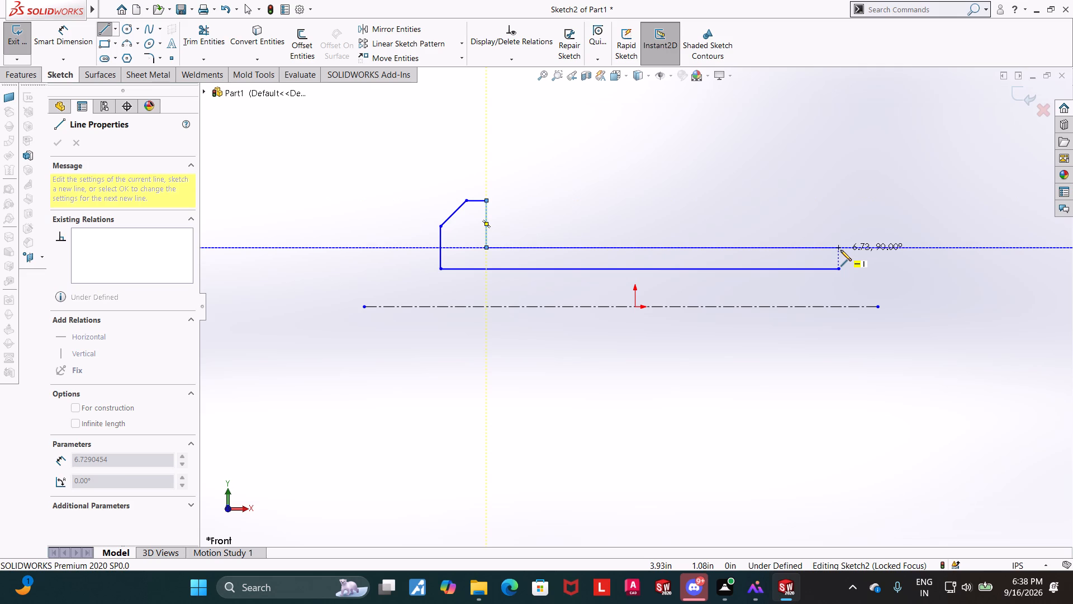
{"action": "left_click", "coordinate": [841, 250]}
{"action": "left_click", "coordinate": [839, 270]}
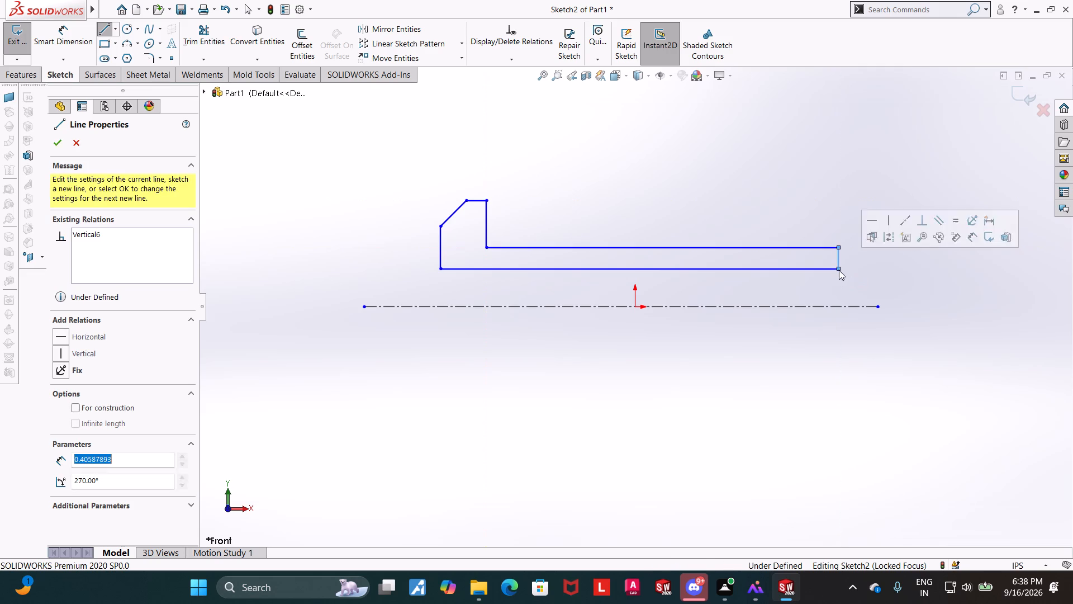
{"action": "key", "text": "Escape"}
{"action": "key", "text": "Escape"}
{"action": "key", "text": "Escape"}
{"action": "key", "text": "Escape"}
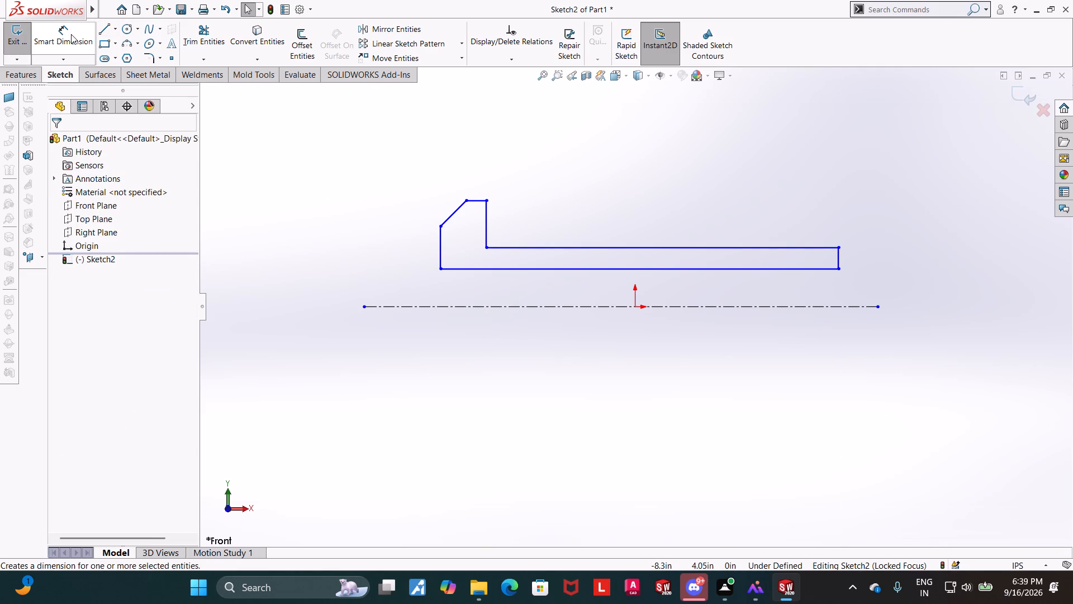
Dimension the profile's bottom edge 0.25 in from the centerline.
{"action": "left_click", "coordinate": [71, 34]}
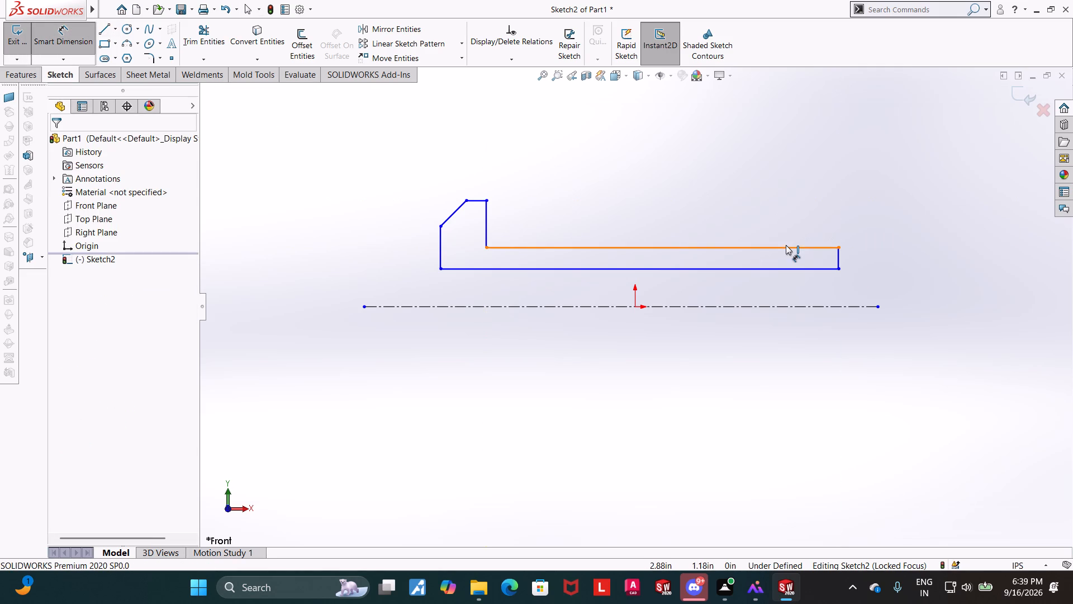
{"action": "left_click", "coordinate": [795, 270]}
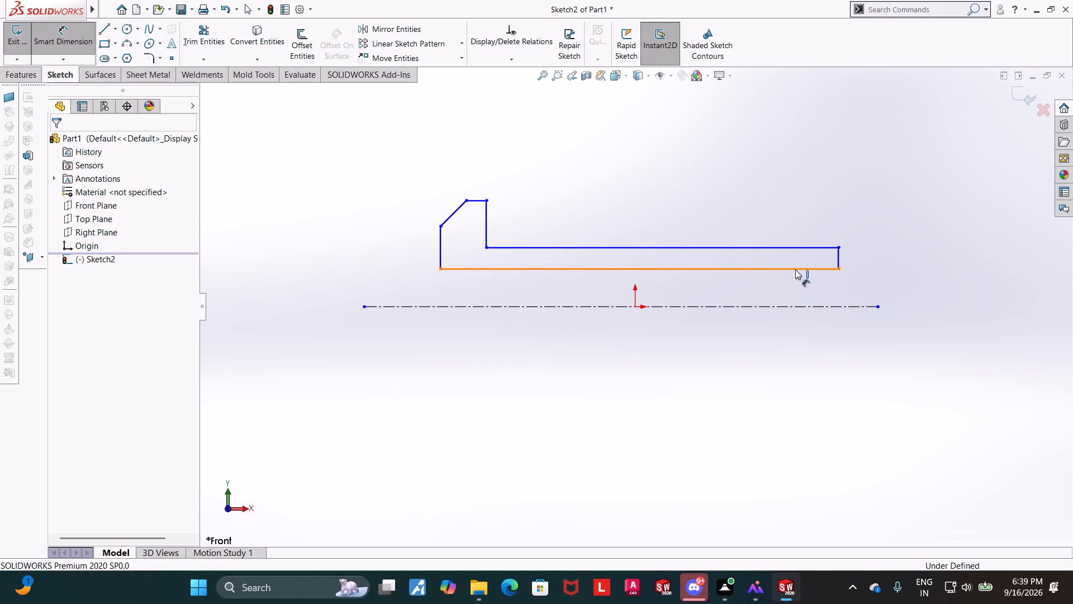
{"action": "left_click", "coordinate": [799, 309]}
{"action": "left_click", "coordinate": [827, 296]}
{"action": "type", "text": "0.2"}
{"action": "key", "text": "5"}
{"action": "key", "text": "Return"}
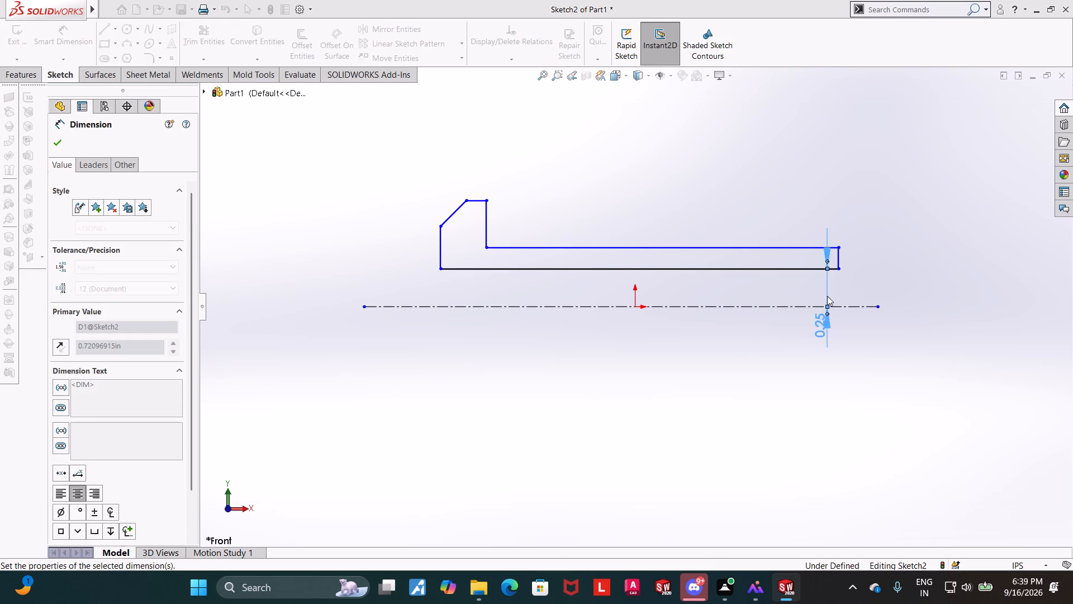
{"action": "key", "text": "Escape"}
{"action": "key", "text": "Escape"}
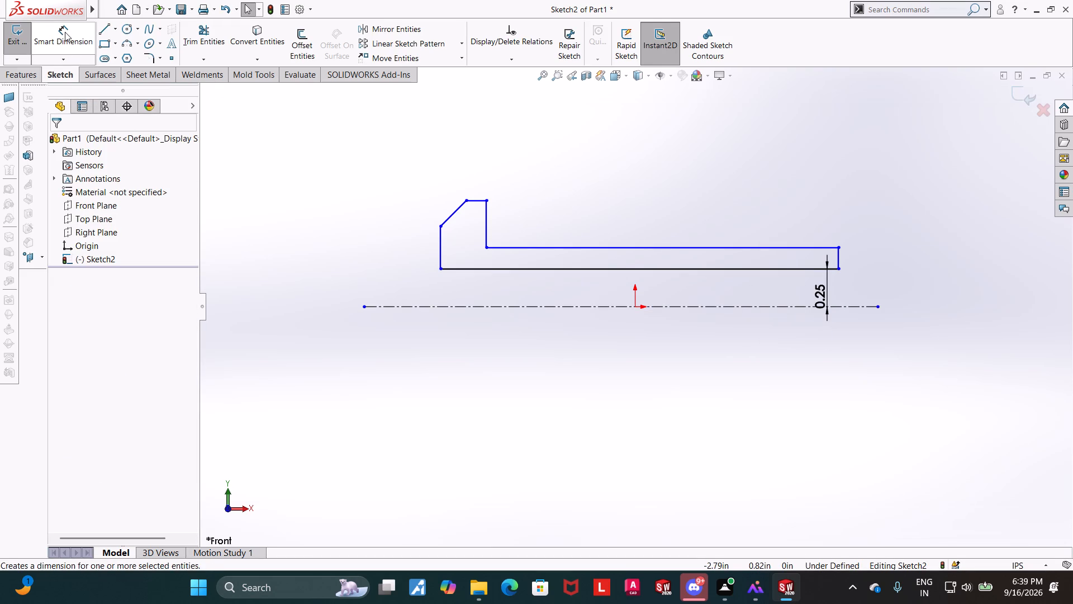
Dimension the shank's upper edge 0.625/2 in from the centerline.
{"action": "left_click", "coordinate": [65, 32]}
{"action": "left_click", "coordinate": [809, 247]}
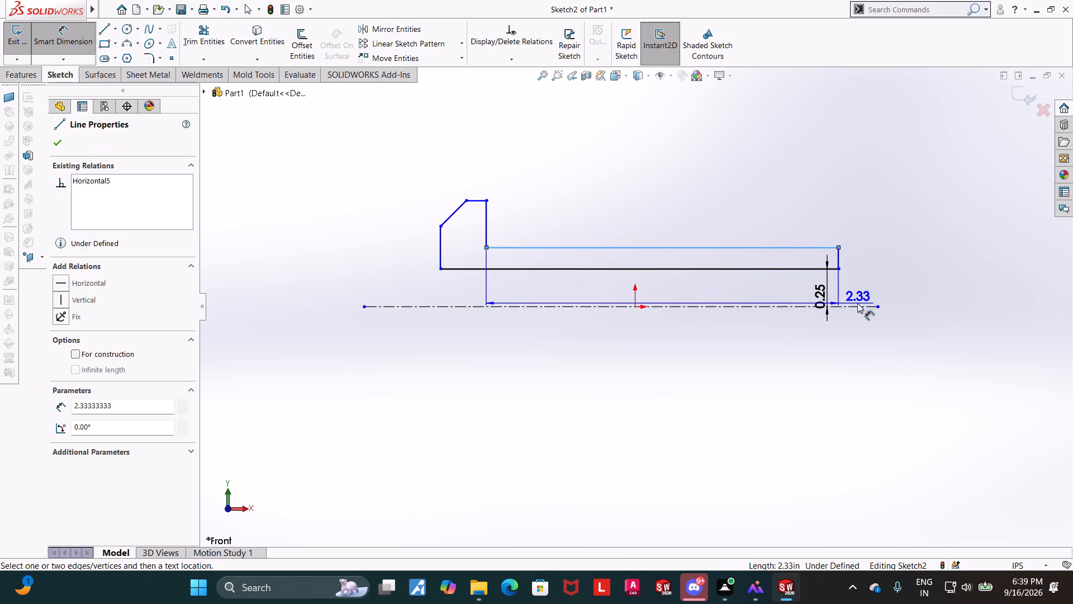
{"action": "left_click", "coordinate": [857, 305]}
{"action": "left_click", "coordinate": [885, 273]}
{"action": "type", "text": "0.625/2"}
{"action": "key", "text": "Return"}
{"action": "key", "text": "Escape"}
{"action": "key", "text": "Escape"}
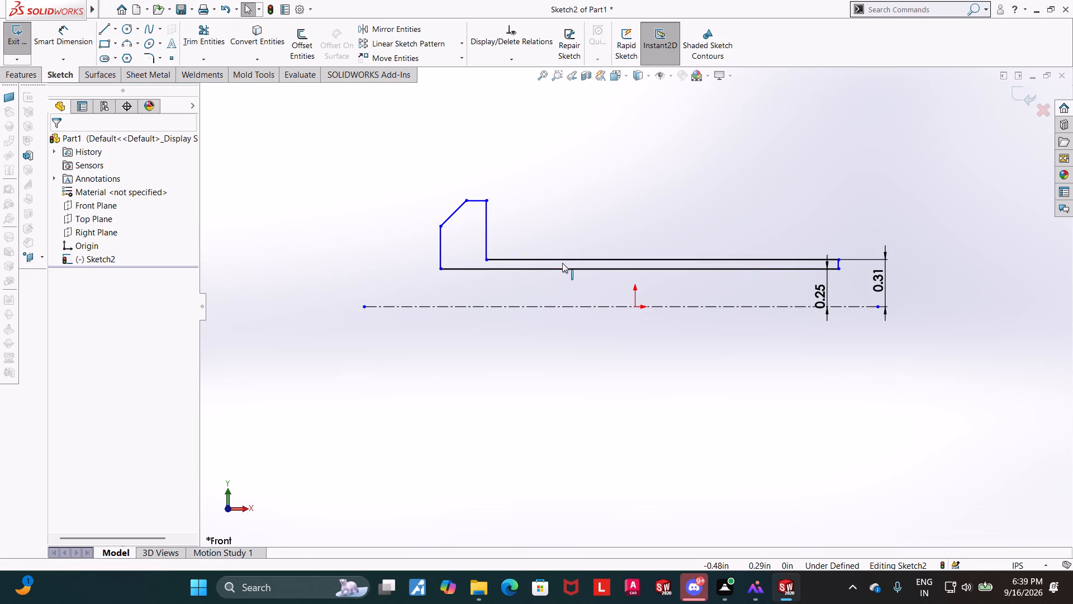
Dimension the head's width between its two vertical edges at 0.125 in, and undo the value change while keeping the dimension.
{"action": "left_click", "coordinate": [57, 39]}
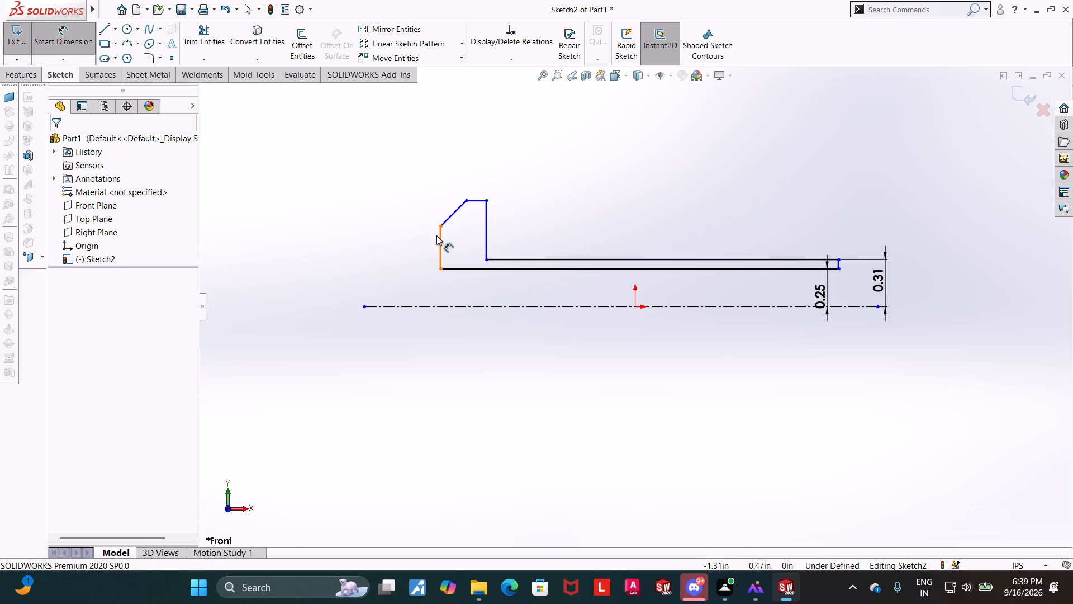
{"action": "left_click", "coordinate": [441, 238]}
{"action": "left_click", "coordinate": [487, 238]}
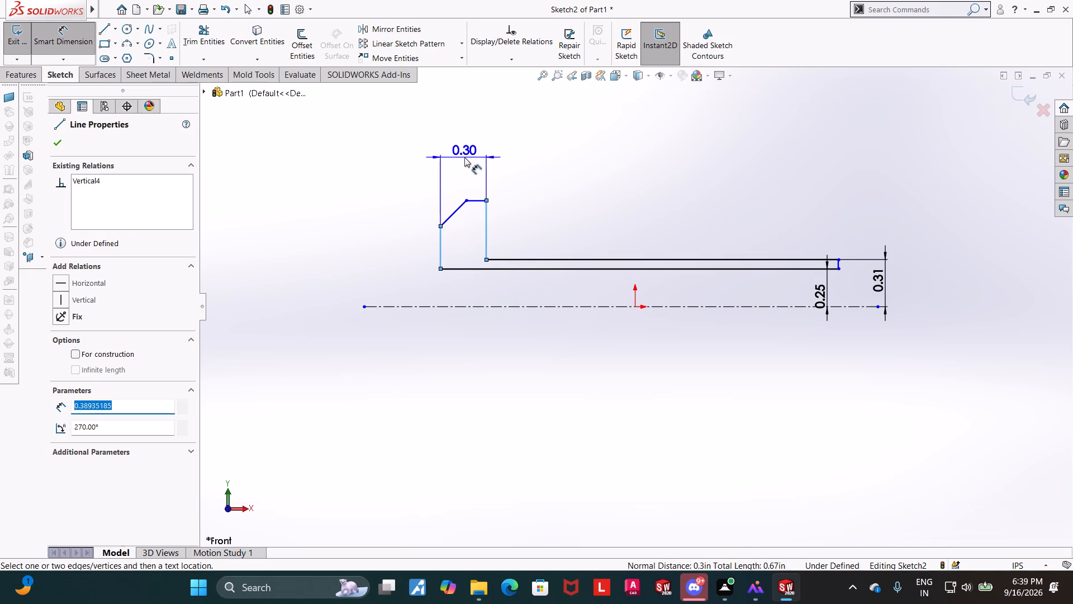
{"action": "left_click", "coordinate": [464, 157]}
{"action": "type", "text": "0.125"}
{"action": "key", "text": "Return"}
{"action": "key", "text": "Escape"}
{"action": "key", "text": "Escape"}
{"action": "key", "text": "ctrl+z"}
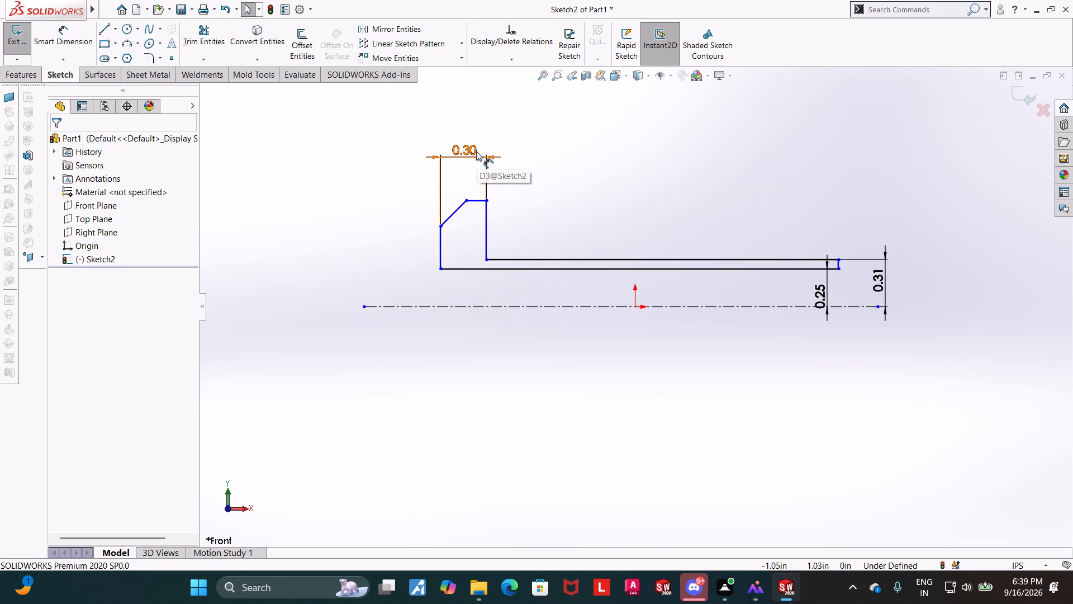
{"action": "key", "text": "Escape"}
{"action": "key", "text": "Escape"}
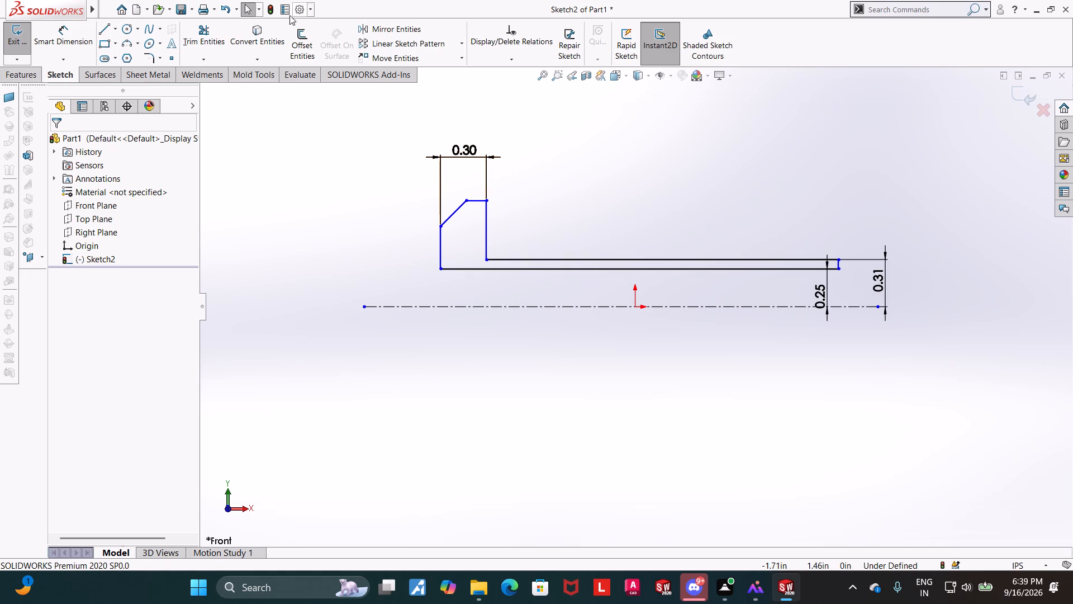
Dimension the horizontal distance from the head's outer edge to the top of its sloped corner as 0.125/2 in.
{"action": "left_click", "coordinate": [53, 40]}
{"action": "left_click", "coordinate": [441, 240]}
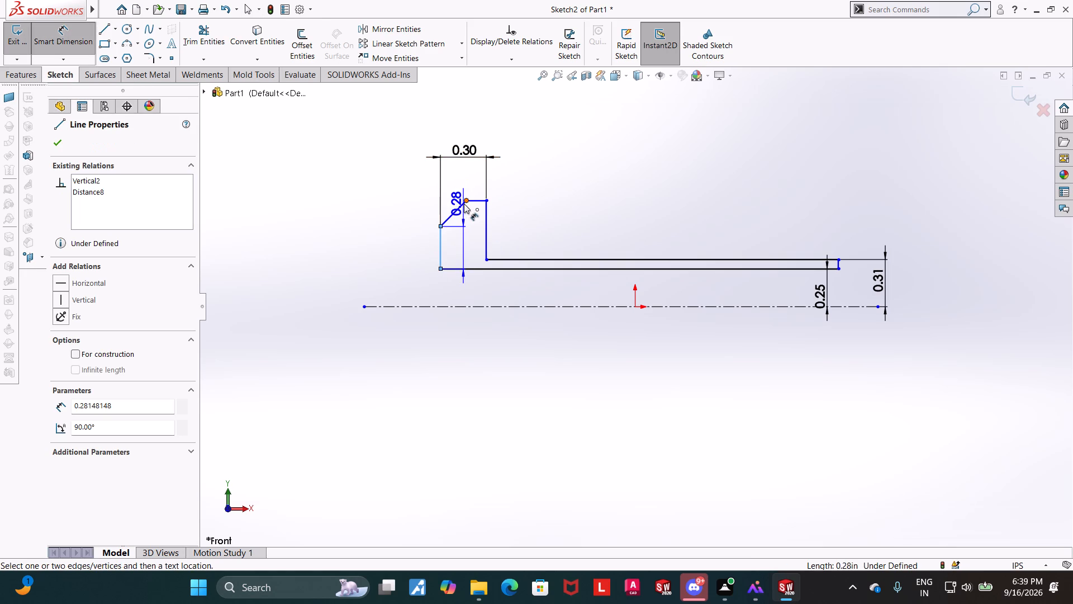
{"action": "left_click", "coordinate": [466, 202]}
{"action": "left_click", "coordinate": [459, 287]}
{"action": "type", "text": "0.125/2"}
{"action": "key", "text": "Return"}
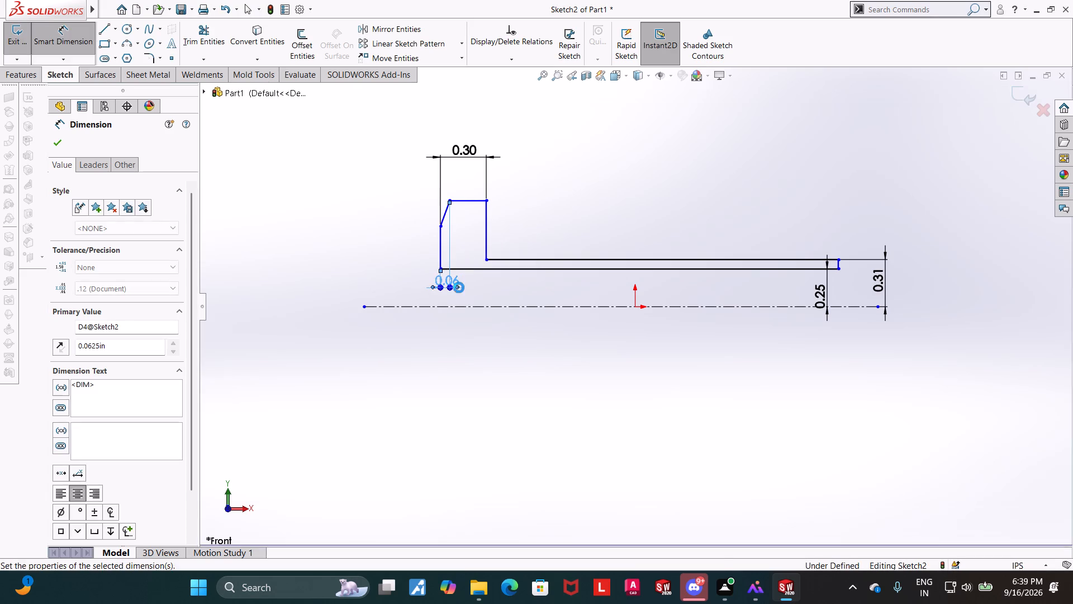
{"action": "key", "text": "Escape"}
{"action": "key", "text": "Escape"}
Set the head's width dimension to 0.125 in.
{"action": "left_click", "coordinate": [73, 37]}
{"action": "key", "text": "Escape"}
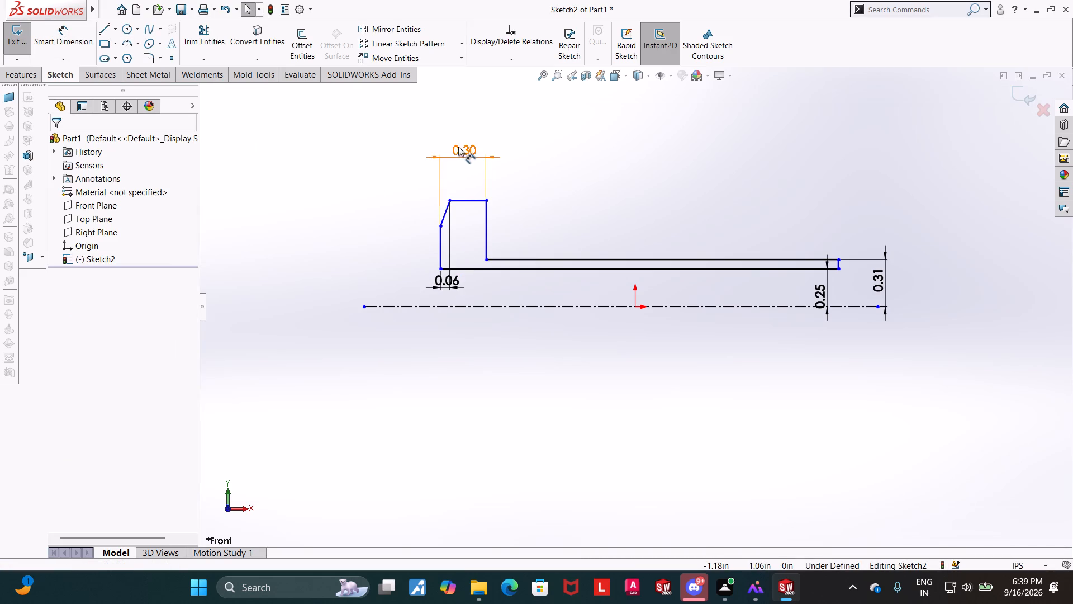
{"action": "double_click", "coordinate": [461, 148]}
{"action": "type", "text": "0.125"}
{"action": "key", "text": "Return"}
{"action": "key", "text": "Escape"}
{"action": "key", "text": "Escape"}
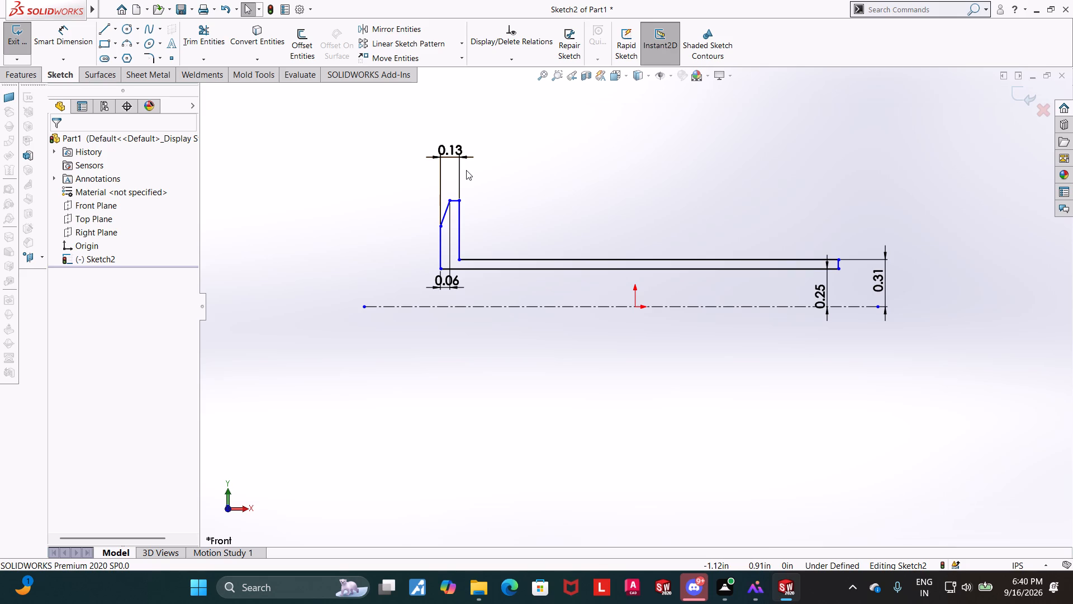
Dimension the head's short top edge 0.75/2 in from the centerline, and undo the value change while keeping the dimension.
{"action": "key", "text": "Escape"}
{"action": "left_click", "coordinate": [48, 35]}
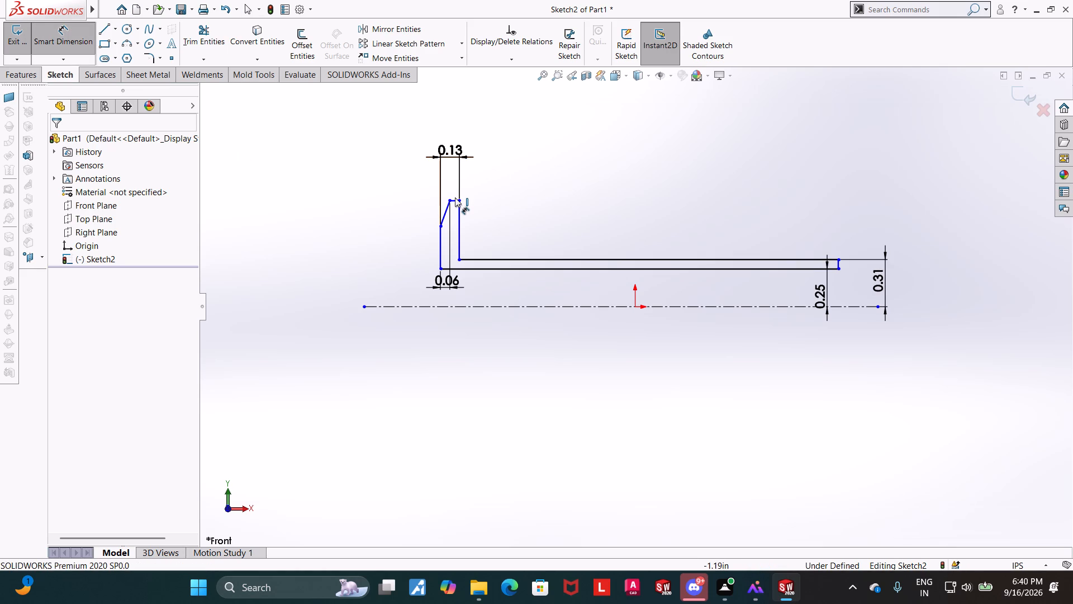
{"action": "left_click", "coordinate": [455, 197]}
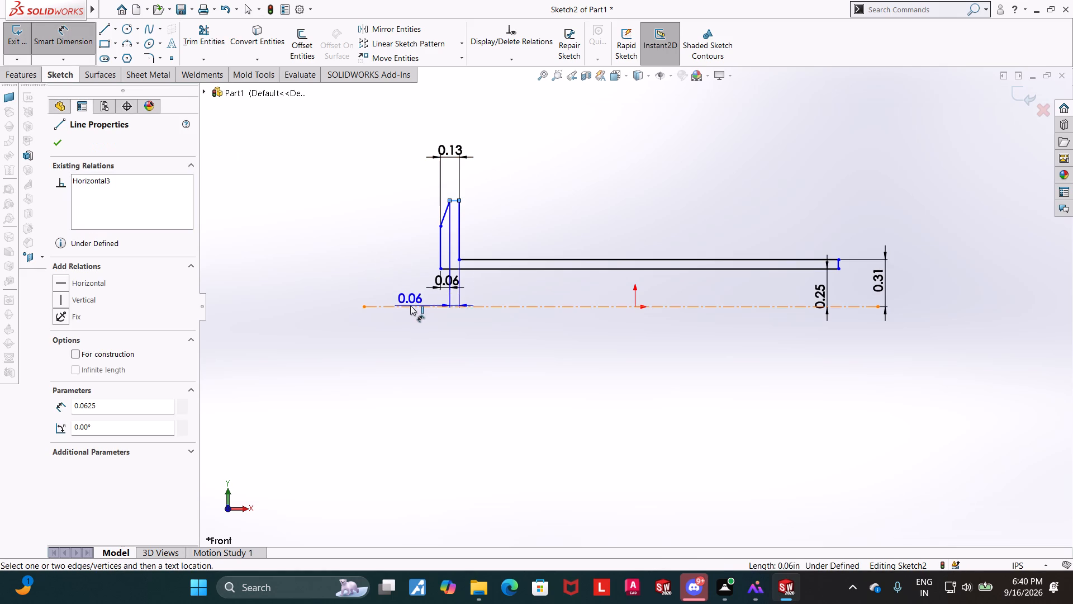
{"action": "left_click", "coordinate": [410, 305]}
{"action": "left_click", "coordinate": [374, 260]}
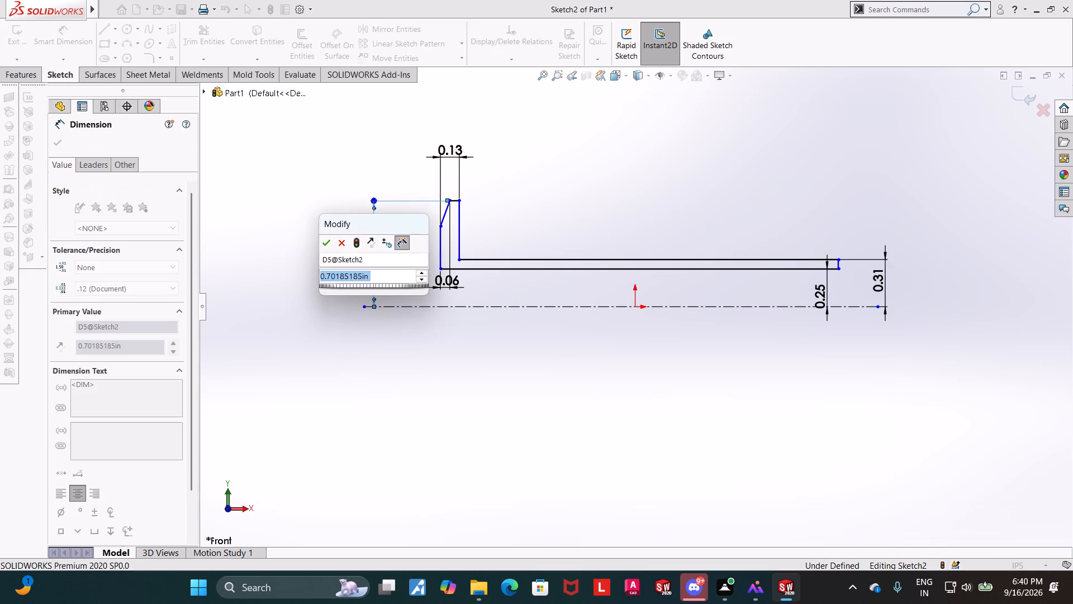
{"action": "type", "text": "0.75/2"}
{"action": "key", "text": "Return"}
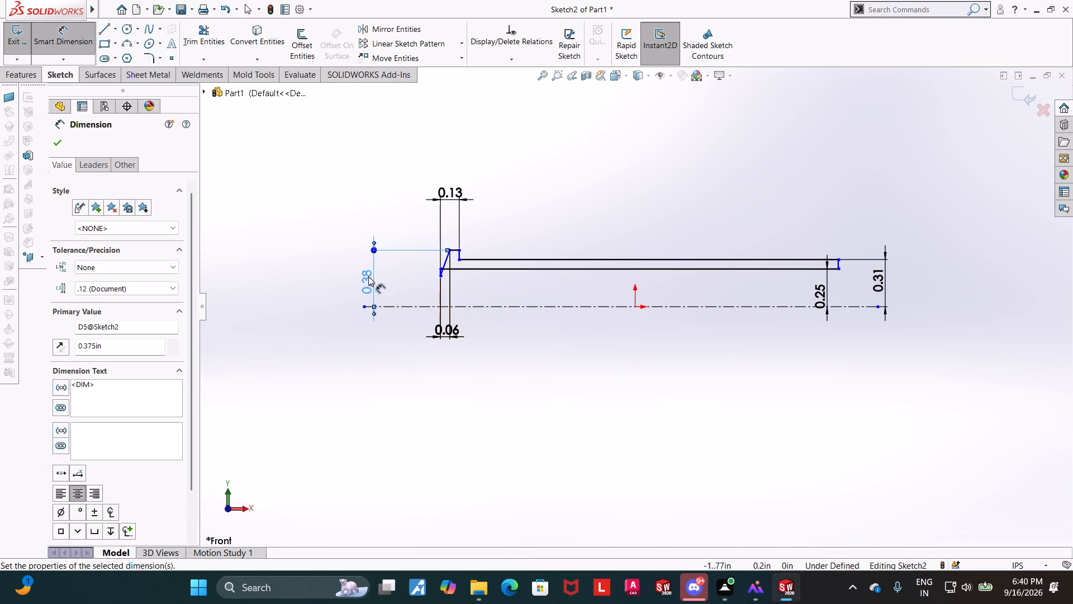
{"action": "scroll", "coordinate": [457, 272], "scroll_direction": "down", "scroll_amount": 6}
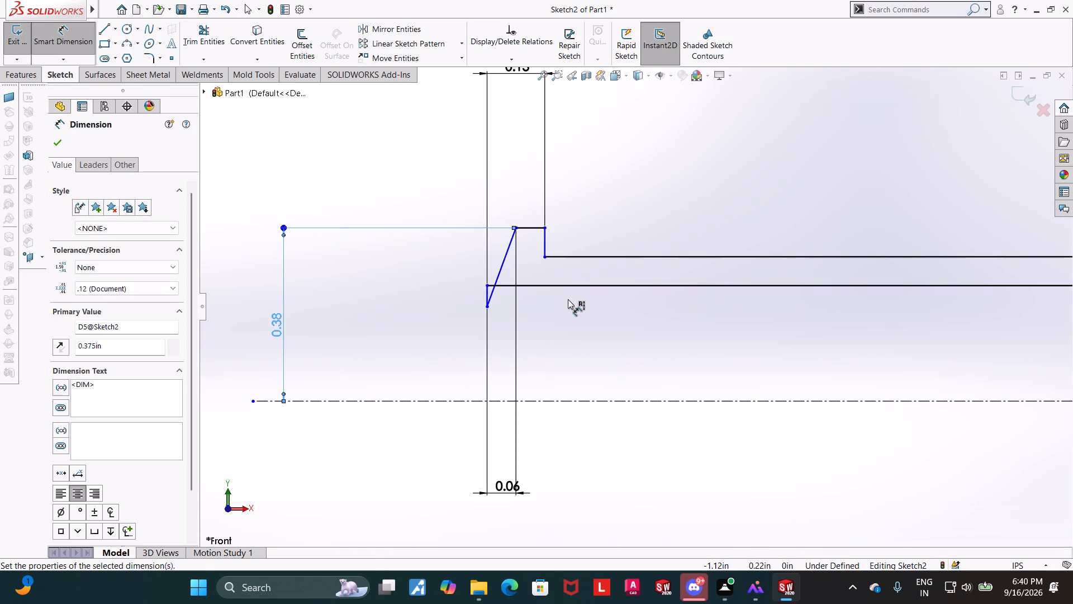
{"action": "key", "text": "ctrl+z"}
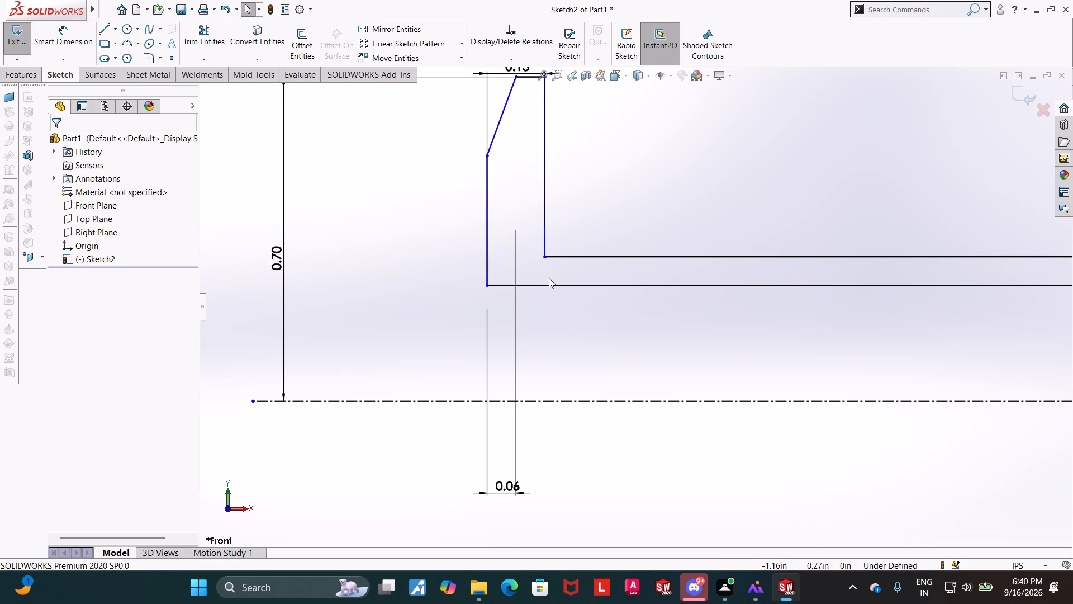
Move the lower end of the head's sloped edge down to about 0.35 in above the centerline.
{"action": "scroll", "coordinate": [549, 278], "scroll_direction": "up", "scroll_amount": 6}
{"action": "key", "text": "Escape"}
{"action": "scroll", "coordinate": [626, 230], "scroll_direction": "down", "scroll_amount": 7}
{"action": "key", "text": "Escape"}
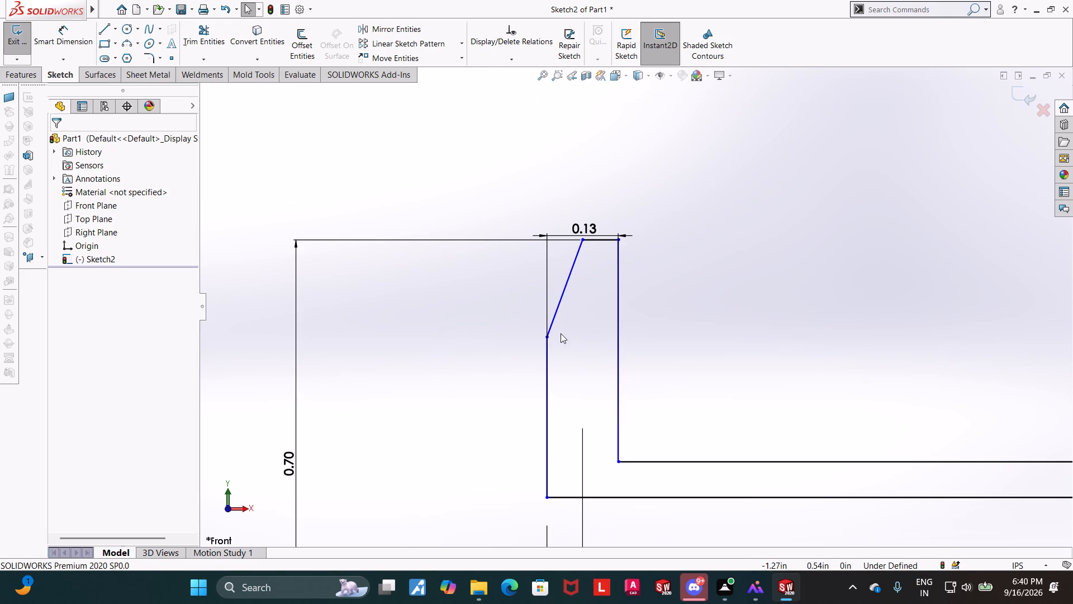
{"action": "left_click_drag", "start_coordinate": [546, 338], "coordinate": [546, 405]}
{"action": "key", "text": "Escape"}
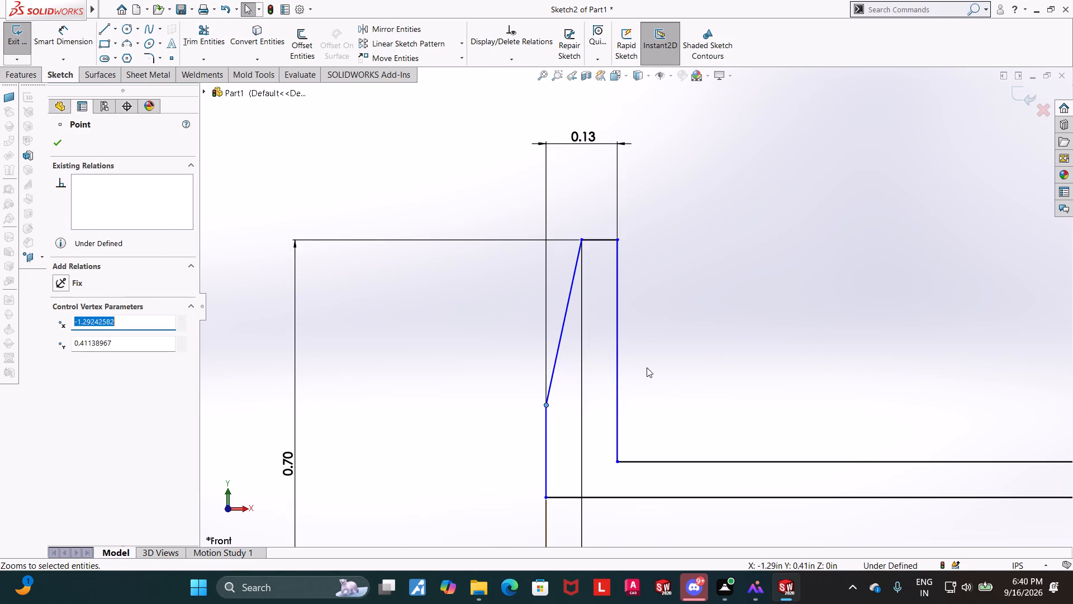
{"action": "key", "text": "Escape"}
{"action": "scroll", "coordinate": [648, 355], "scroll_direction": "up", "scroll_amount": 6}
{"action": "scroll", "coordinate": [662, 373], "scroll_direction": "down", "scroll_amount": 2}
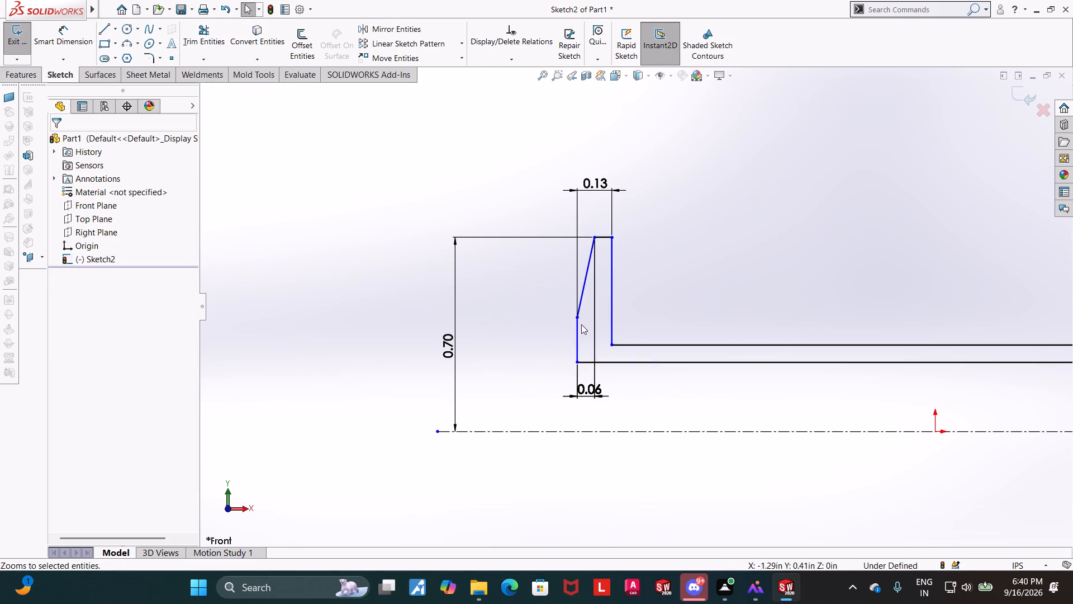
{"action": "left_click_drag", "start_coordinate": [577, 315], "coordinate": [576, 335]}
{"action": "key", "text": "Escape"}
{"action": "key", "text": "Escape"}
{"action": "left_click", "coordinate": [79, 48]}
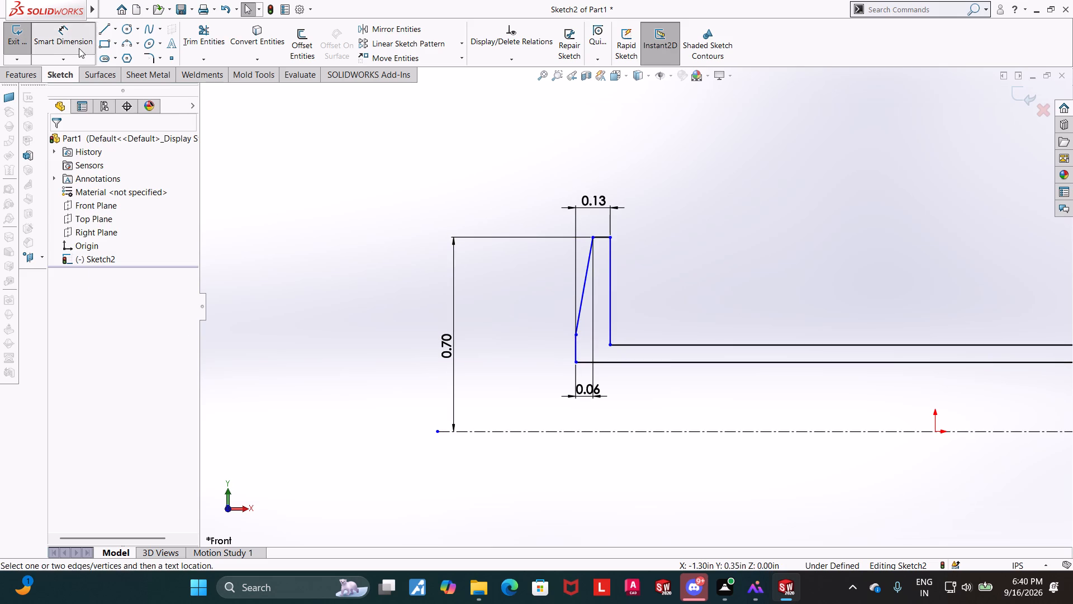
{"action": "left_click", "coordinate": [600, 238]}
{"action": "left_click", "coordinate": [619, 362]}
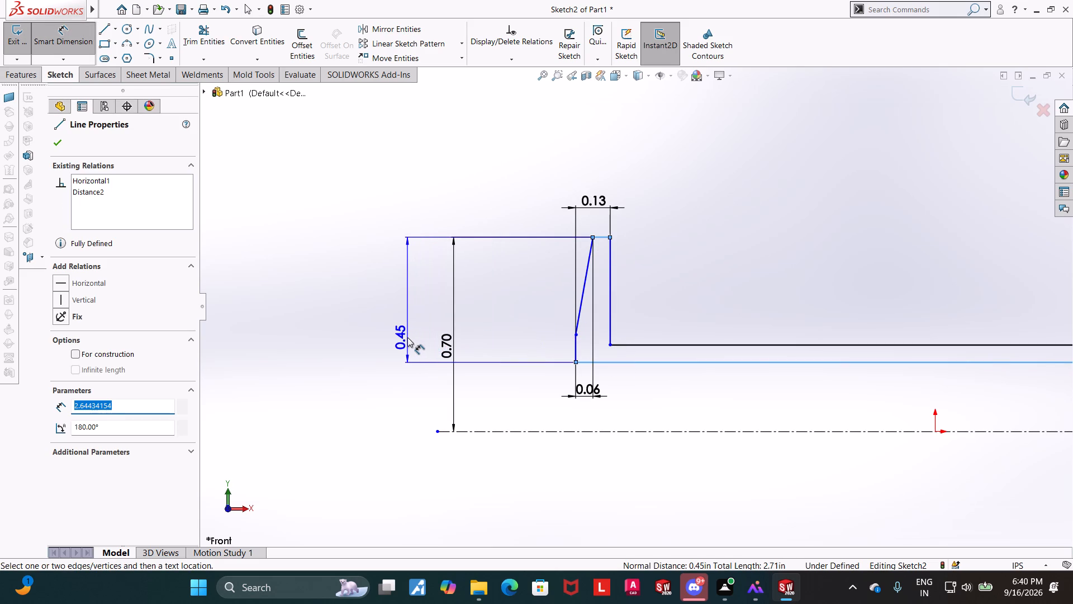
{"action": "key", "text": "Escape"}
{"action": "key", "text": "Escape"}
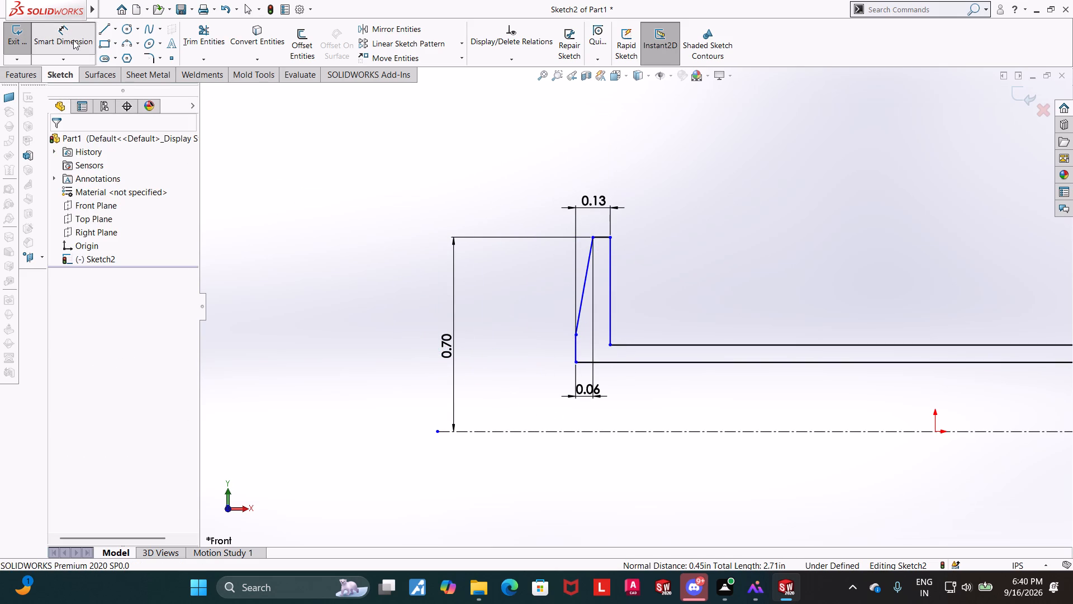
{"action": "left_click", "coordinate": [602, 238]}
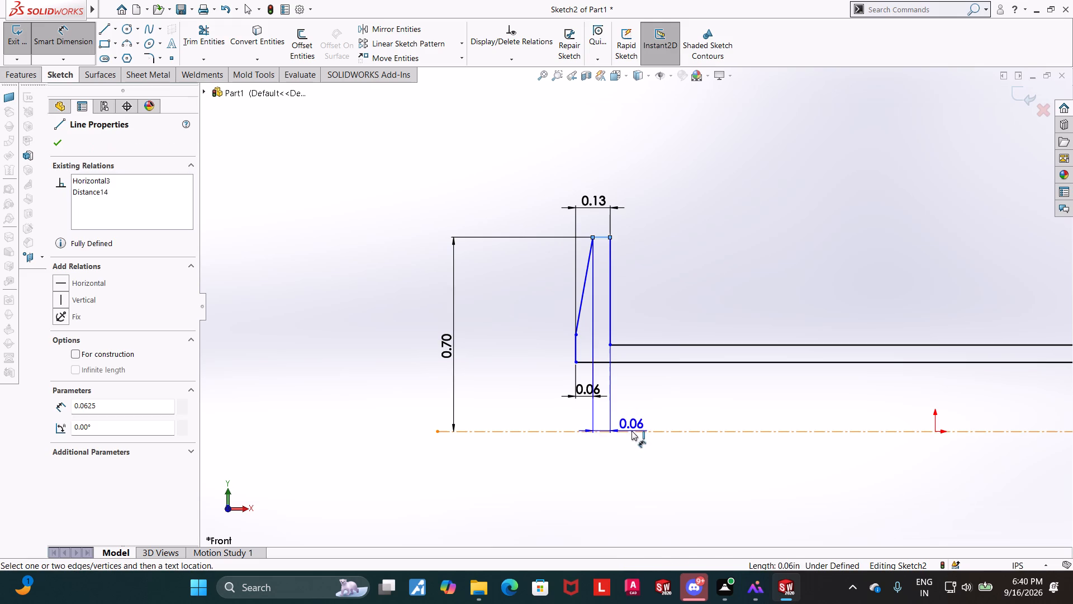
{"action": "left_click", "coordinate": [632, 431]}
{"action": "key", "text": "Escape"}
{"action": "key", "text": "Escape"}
Set the dimension between the head's top edge and the centerline to 0.75/2 in.
{"action": "double_click", "coordinate": [449, 347]}
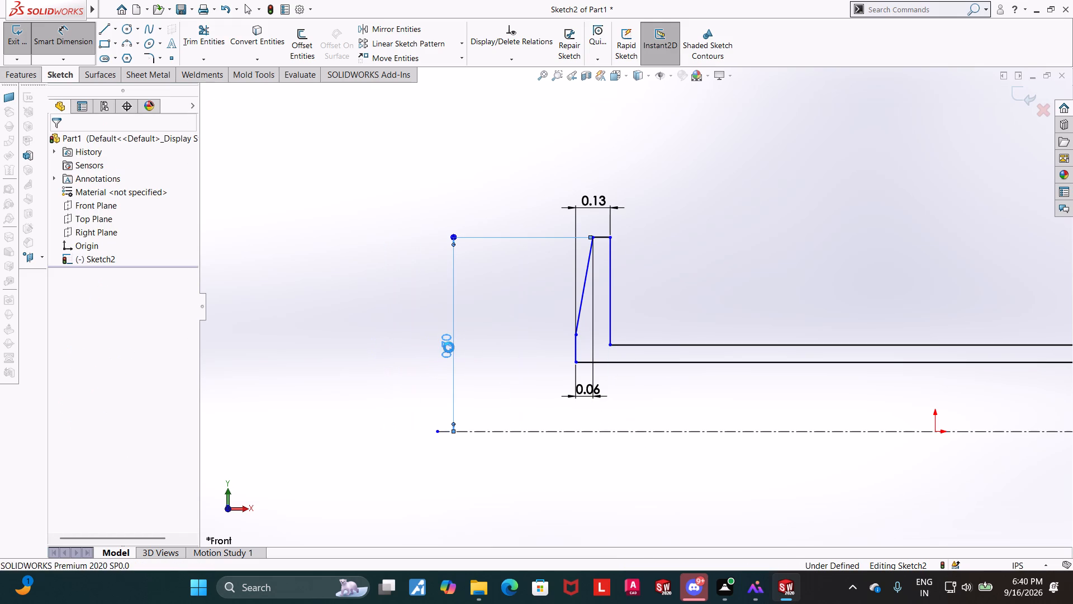
{"action": "type", "text": "0.75/2"}
{"action": "key", "text": "Return"}
{"action": "key", "text": "Escape"}
Dimension the lower end of the head's sloped edge 0.35 in from the centerline.
{"action": "scroll", "coordinate": [643, 416], "scroll_direction": "down", "scroll_amount": 3}
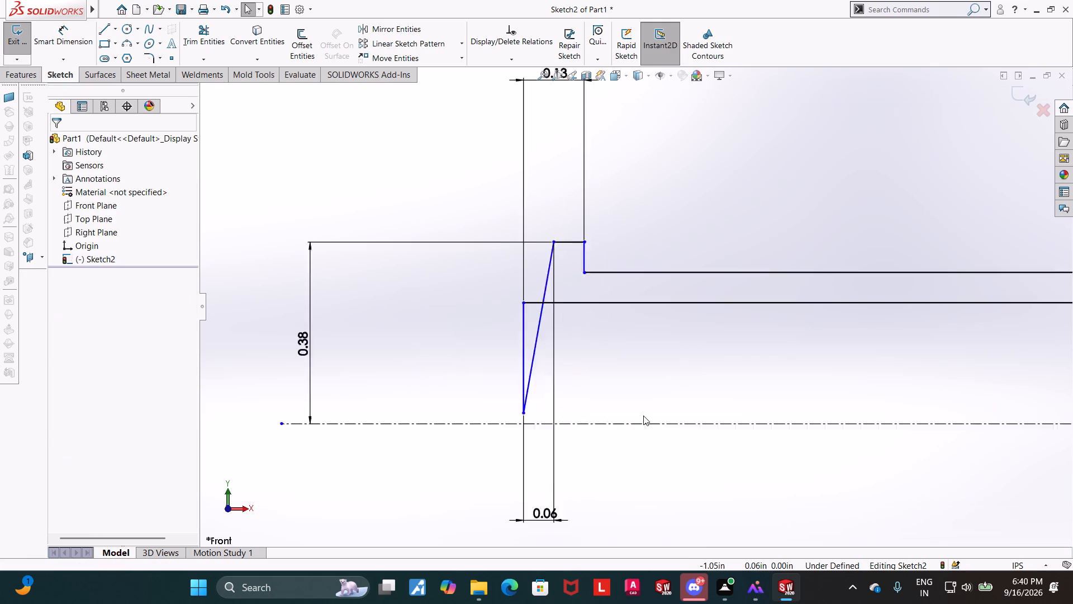
{"action": "scroll", "coordinate": [643, 416], "scroll_direction": "down", "scroll_amount": 1}
{"action": "scroll", "coordinate": [581, 347], "scroll_direction": "up", "scroll_amount": 4}
{"action": "left_click", "coordinate": [60, 44]}
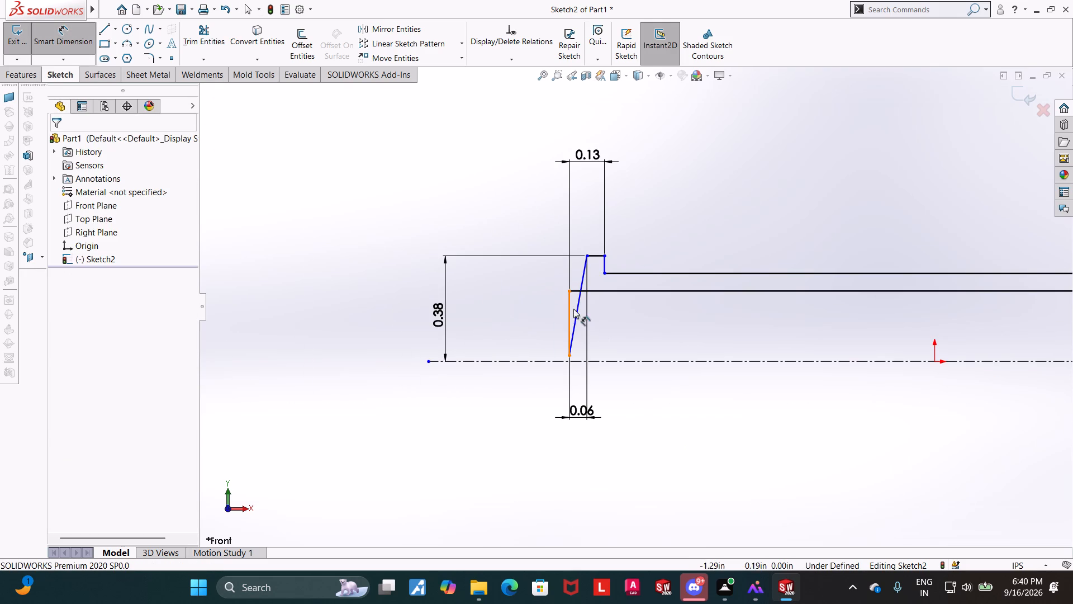
{"action": "scroll", "coordinate": [664, 309], "scroll_direction": "up", "scroll_amount": 6}
{"action": "scroll", "coordinate": [620, 298], "scroll_direction": "down", "scroll_amount": 5}
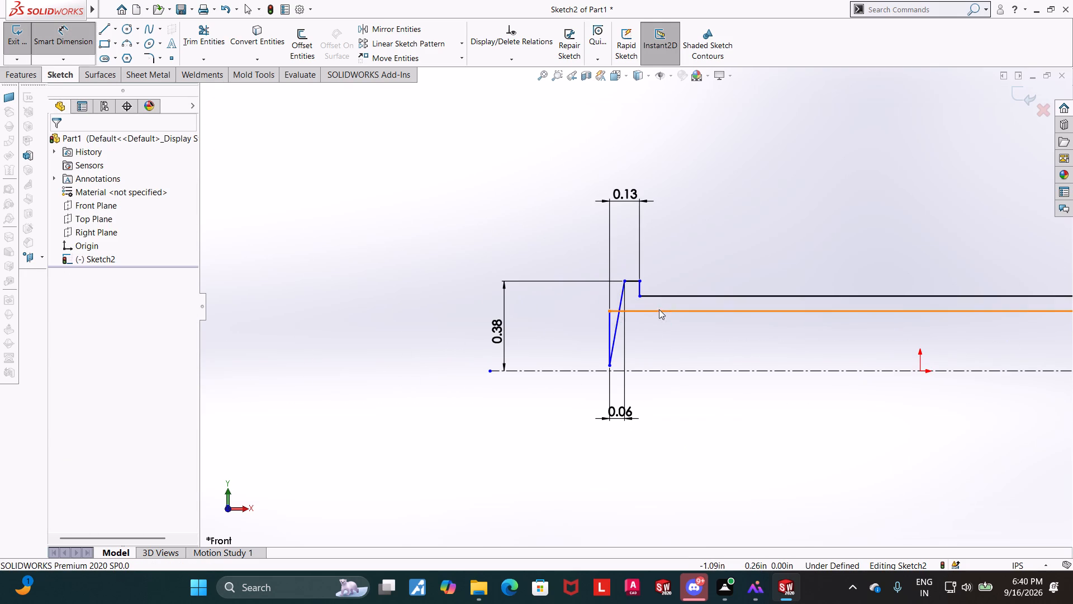
{"action": "key", "text": "Escape"}
{"action": "key", "text": "Escape"}
{"action": "scroll", "coordinate": [648, 318], "scroll_direction": "down", "scroll_amount": 2}
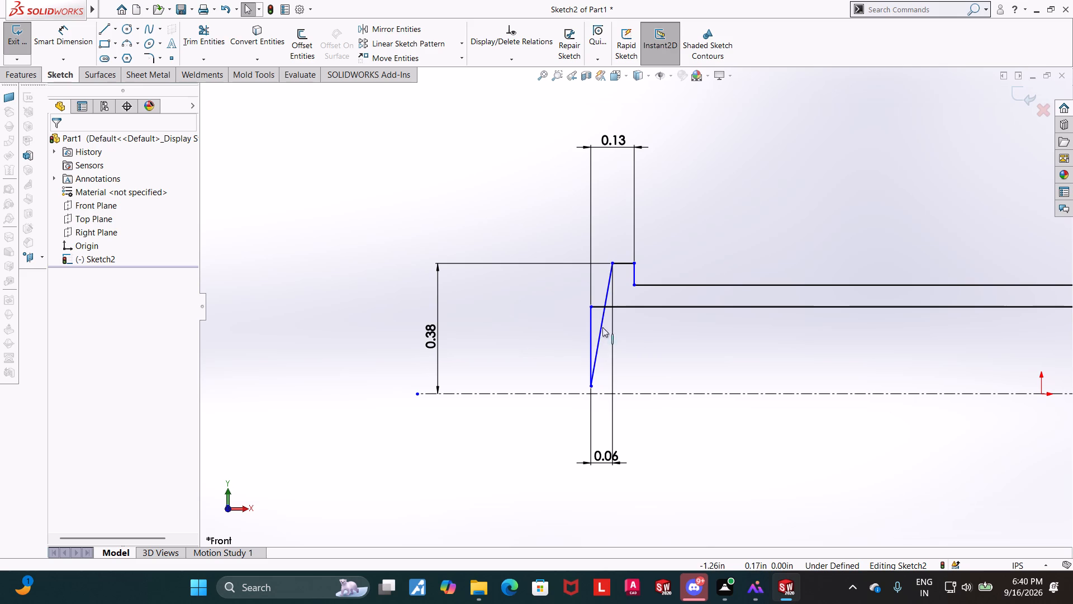
{"action": "left_click", "coordinate": [60, 43]}
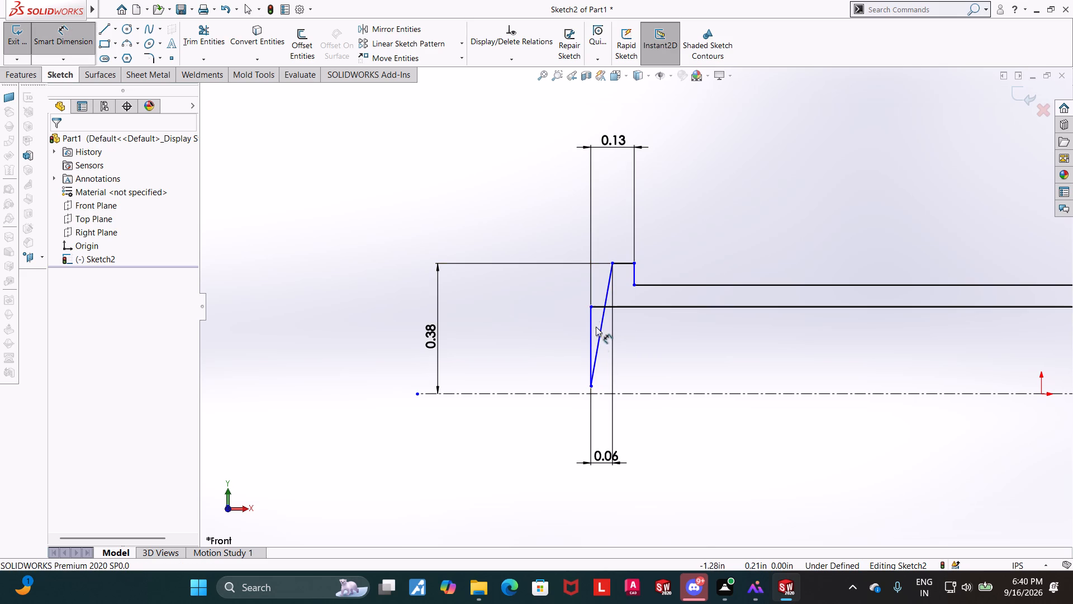
{"action": "left_click", "coordinate": [591, 389]}
{"action": "left_click", "coordinate": [657, 395]}
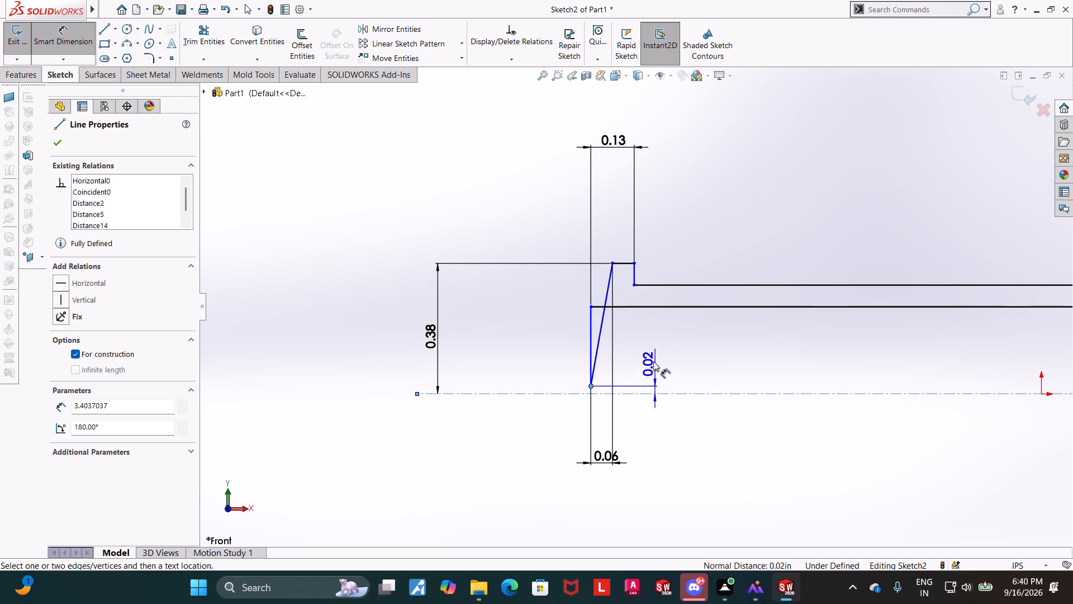
{"action": "left_click", "coordinate": [649, 356]}
{"action": "type", "text": "0."}
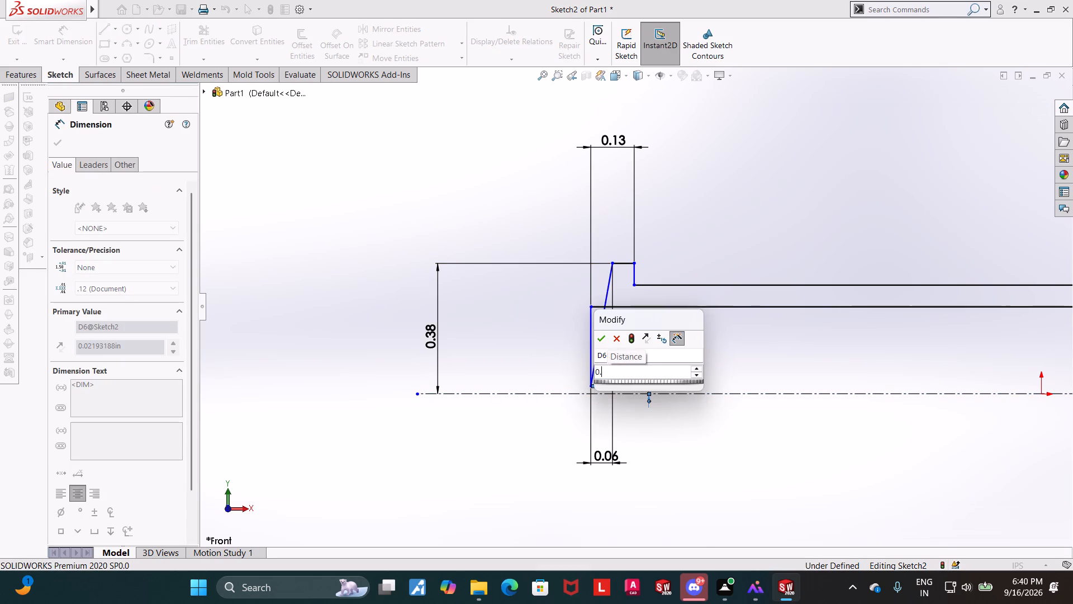
{"action": "type", "text": "35"}
{"action": "key", "text": "Return"}
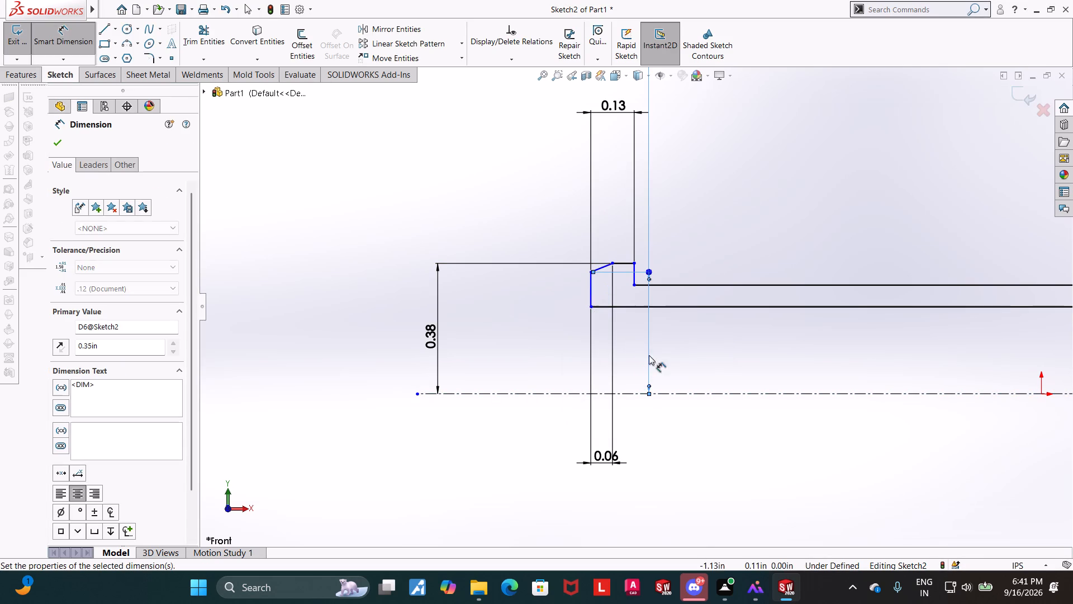
{"action": "key", "text": "Escape"}
{"action": "key", "text": "Escape"}
Reposition the 0.35 in dimension over the shank, away from the head.
{"action": "scroll", "coordinate": [756, 303], "scroll_direction": "up", "scroll_amount": 6}
{"action": "scroll", "coordinate": [791, 305], "scroll_direction": "down", "scroll_amount": 4}
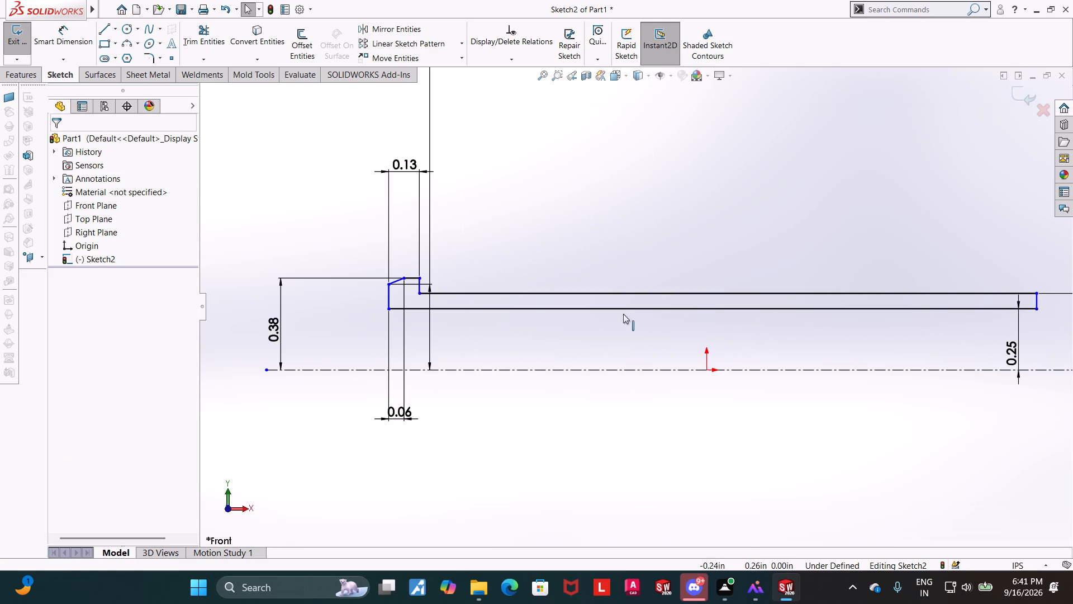
{"action": "key", "text": "Escape"}
{"action": "scroll", "coordinate": [411, 131], "scroll_direction": "up", "scroll_amount": 6}
{"action": "scroll", "coordinate": [586, 195], "scroll_direction": "down", "scroll_amount": 3}
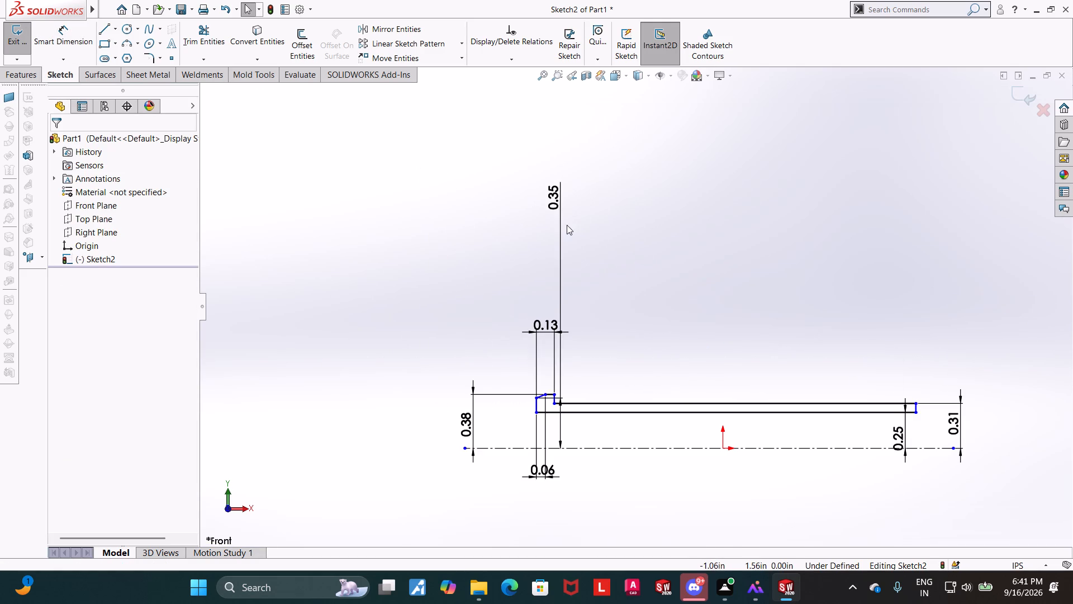
{"action": "left_click_drag", "start_coordinate": [554, 201], "coordinate": [654, 305]}
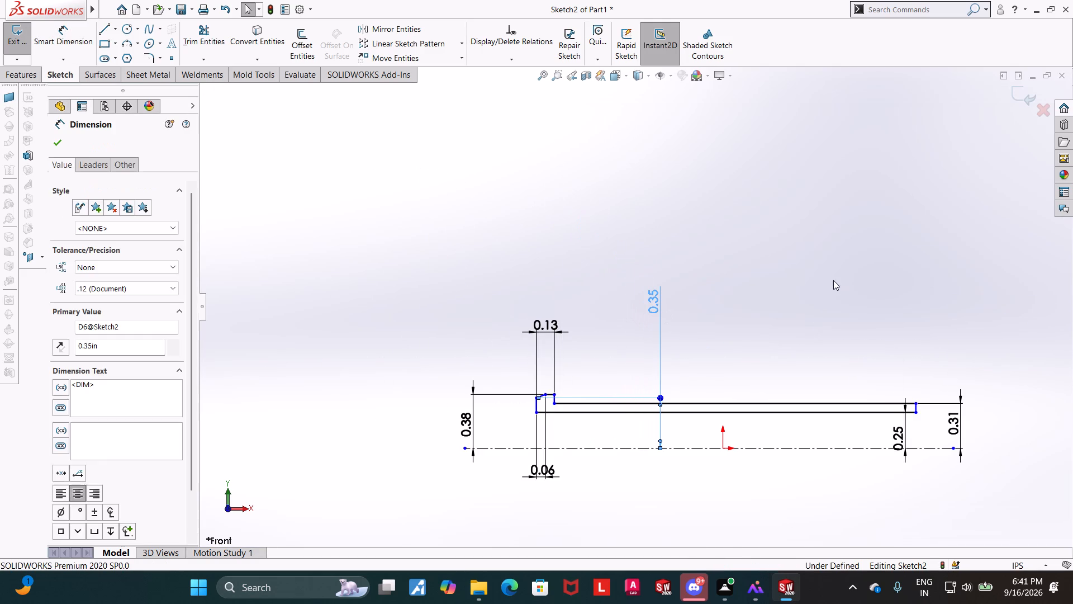
{"action": "left_click", "coordinate": [828, 280]}
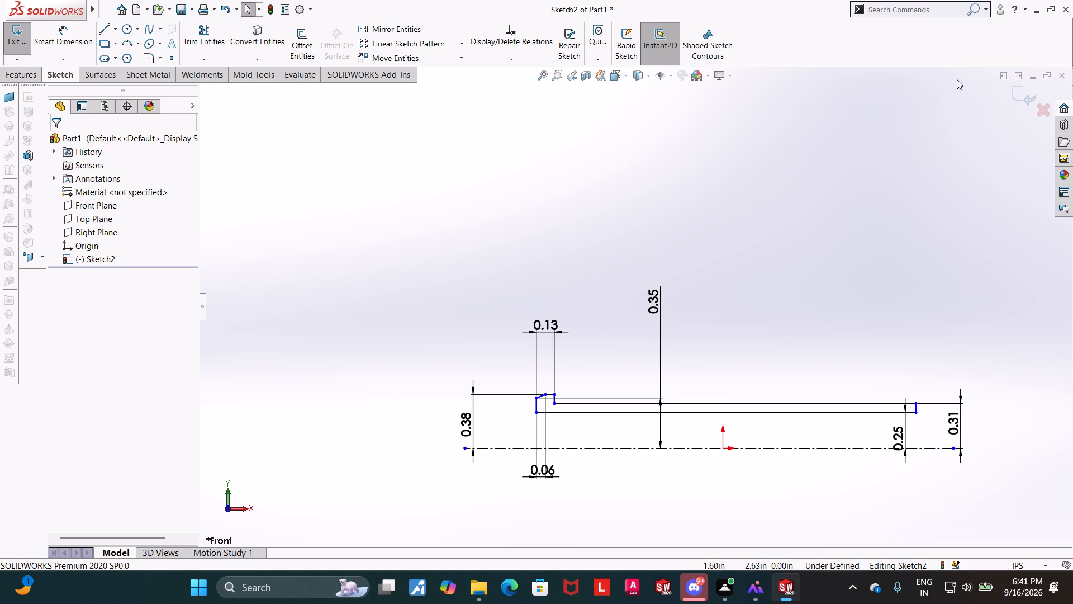
Dimension the horizontal distance from the head's outer vertical edge to the origin as 1.25/2 in.
{"action": "scroll", "coordinate": [932, 202], "scroll_direction": "up", "scroll_amount": 2}
{"action": "scroll", "coordinate": [894, 256], "scroll_direction": "down", "scroll_amount": 2}
{"action": "key", "text": "Escape"}
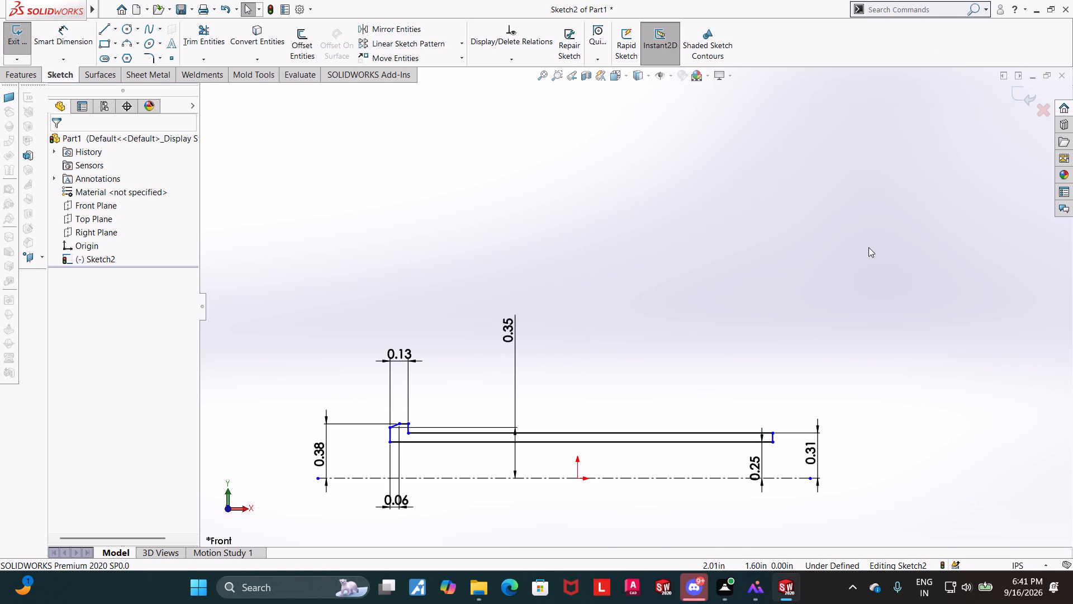
{"action": "key", "text": "Escape"}
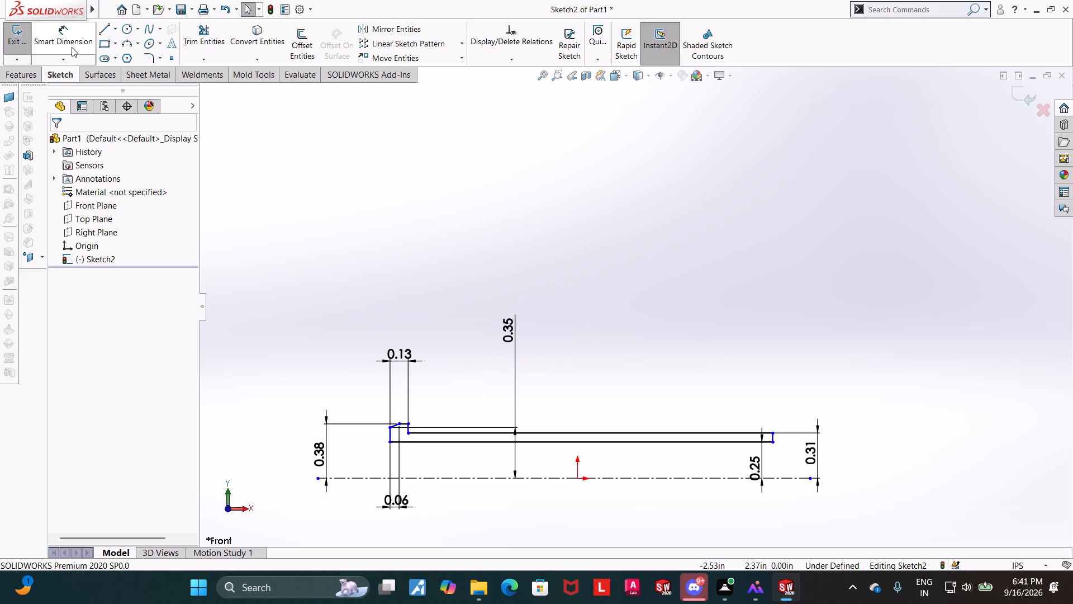
{"action": "left_click", "coordinate": [69, 43]}
{"action": "scroll", "coordinate": [392, 454], "scroll_direction": "up", "scroll_amount": 1}
{"action": "left_click", "coordinate": [429, 413]}
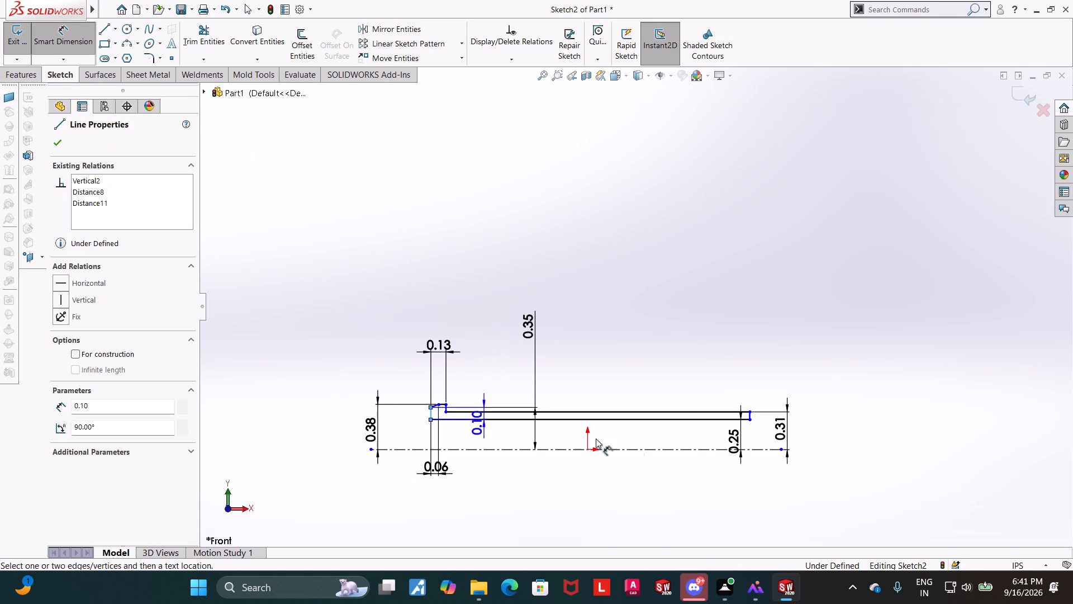
{"action": "left_click", "coordinate": [587, 451]}
{"action": "left_click", "coordinate": [533, 294]}
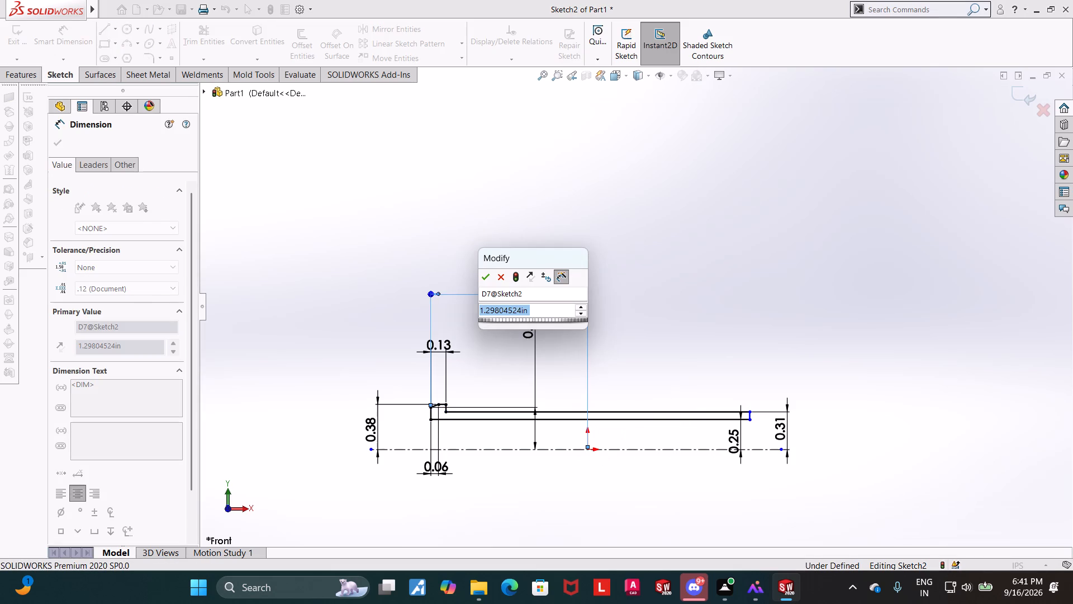
{"action": "key", "text": "0"}
{"action": "key", "text": "BackSpace"}
{"action": "type", "text": "1.25/2"}
{"action": "key", "text": "Return"}
{"action": "key", "text": "Escape"}
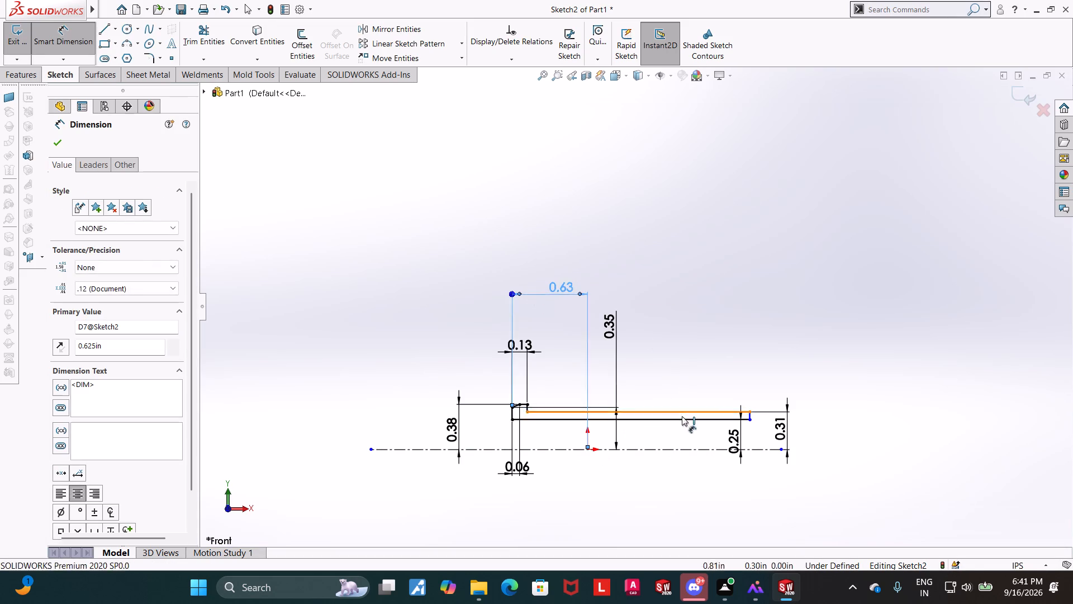
{"action": "key", "text": "Escape"}
Dimension the pin's overall length between the head's outer edge and the shank's far end edge at 1.25 in.
{"action": "scroll", "coordinate": [650, 433], "scroll_direction": "down", "scroll_amount": 3}
{"action": "left_click", "coordinate": [72, 37]}
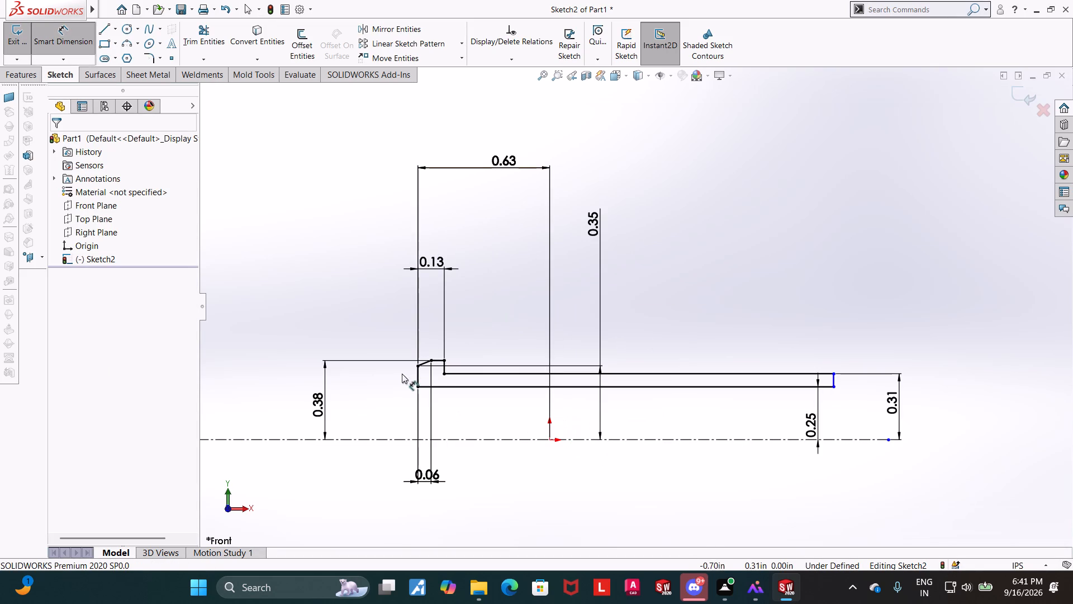
{"action": "left_click", "coordinate": [415, 379]}
{"action": "left_click", "coordinate": [833, 379]}
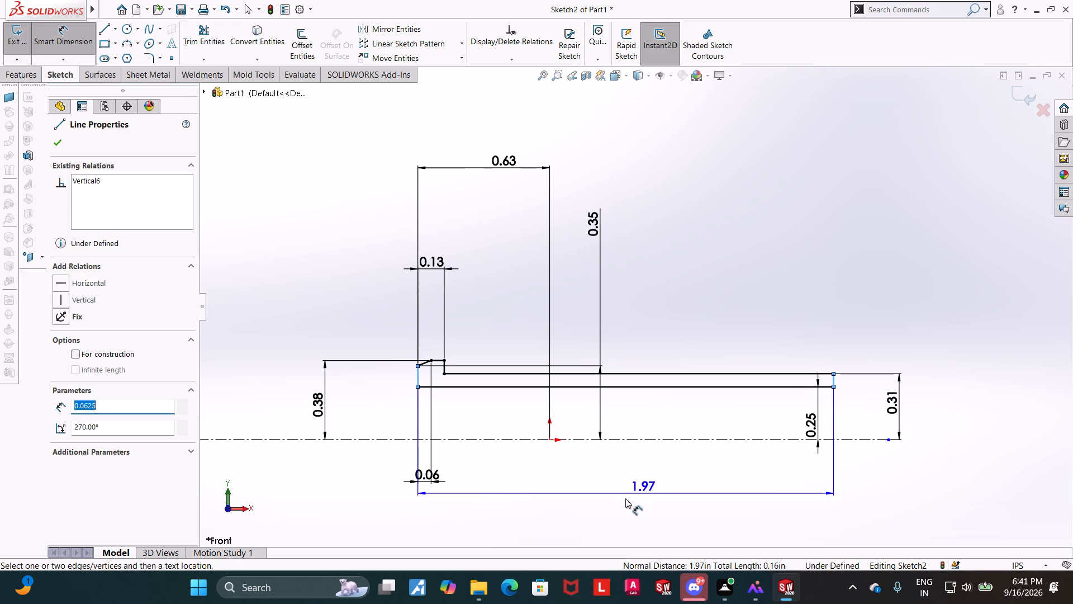
{"action": "left_click", "coordinate": [625, 498]}
{"action": "type", "text": "1.25"}
{"action": "key", "text": "Return"}
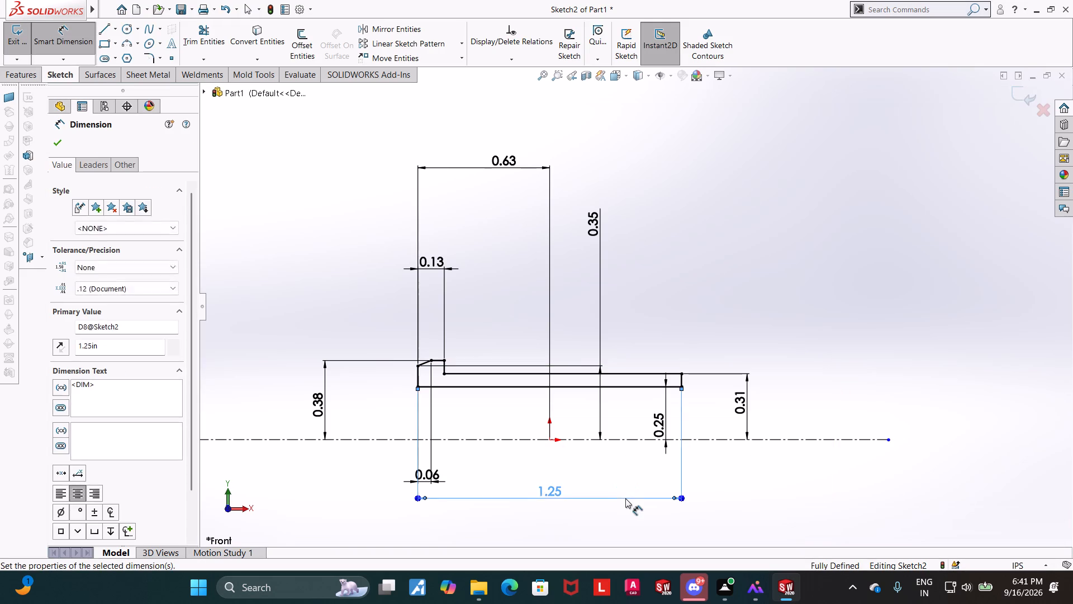
Close the finished profile sketch and revolve it around the centerline into a hollow headed body.
{"action": "key", "text": "Escape"}
{"action": "key", "text": "Escape"}
{"action": "left_click", "coordinate": [1014, 88]}
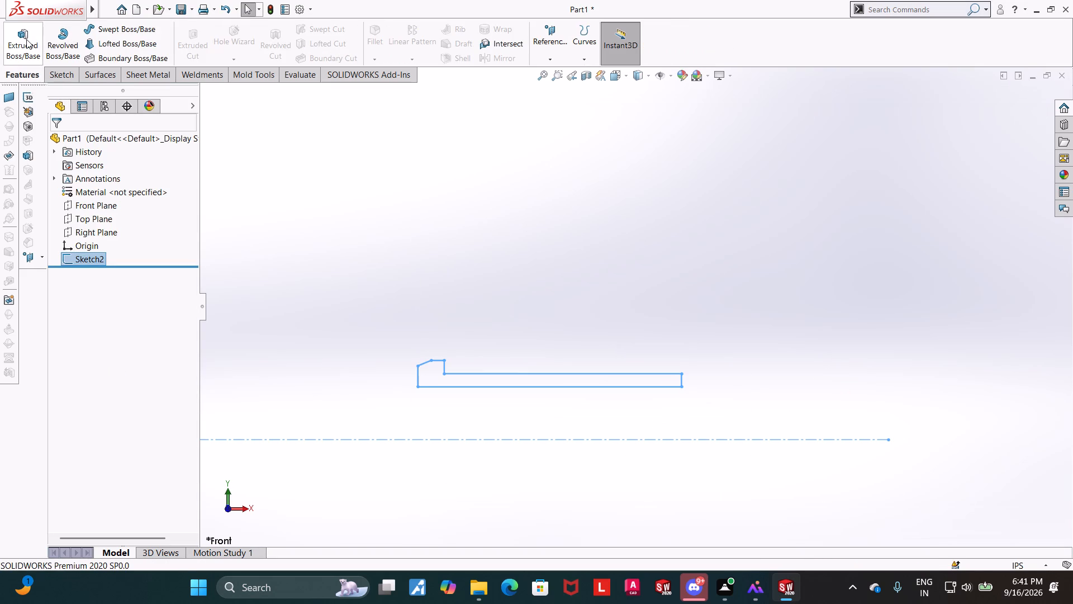
{"action": "left_click", "coordinate": [53, 39]}
{"action": "left_click", "coordinate": [60, 143]}
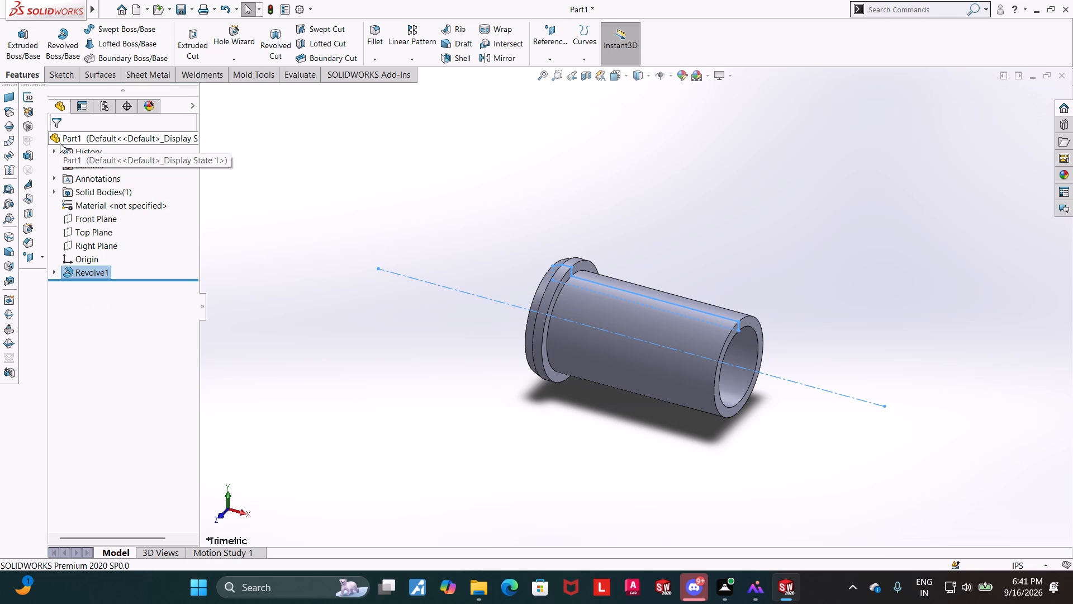
{"action": "left_click", "coordinate": [394, 427]}
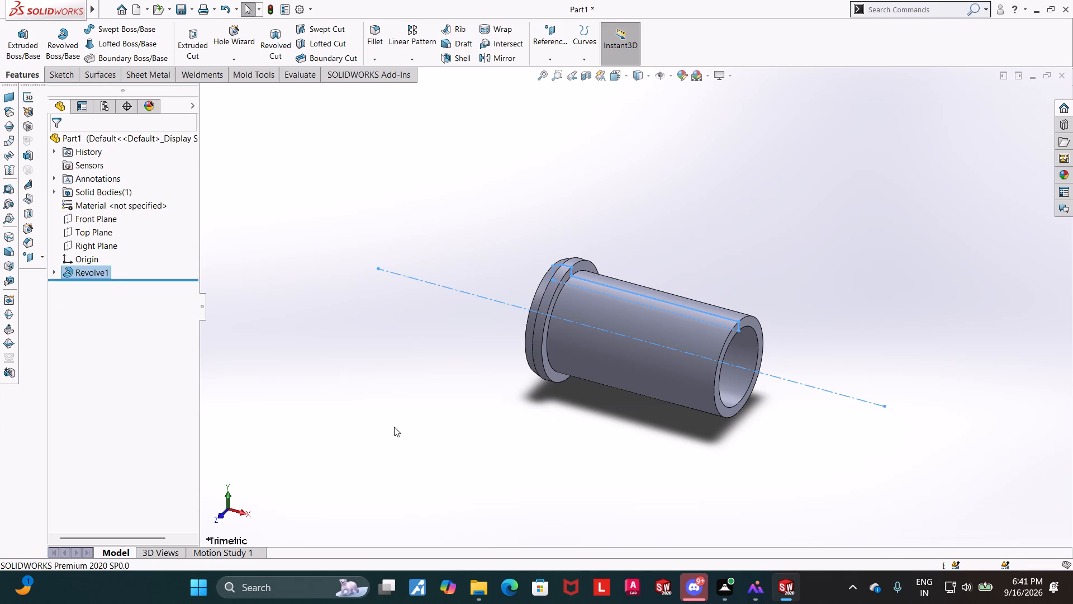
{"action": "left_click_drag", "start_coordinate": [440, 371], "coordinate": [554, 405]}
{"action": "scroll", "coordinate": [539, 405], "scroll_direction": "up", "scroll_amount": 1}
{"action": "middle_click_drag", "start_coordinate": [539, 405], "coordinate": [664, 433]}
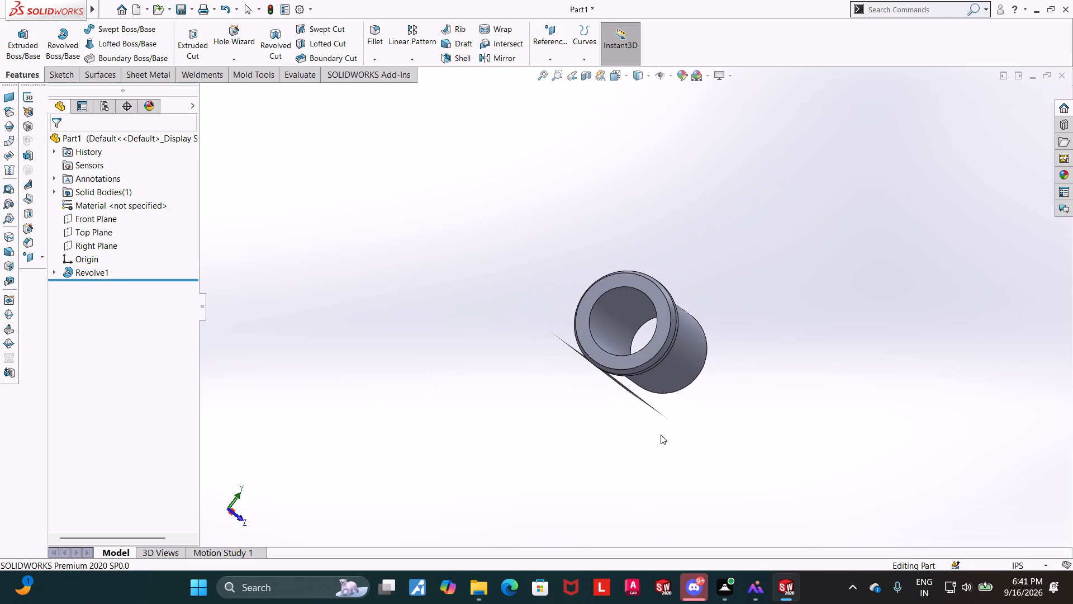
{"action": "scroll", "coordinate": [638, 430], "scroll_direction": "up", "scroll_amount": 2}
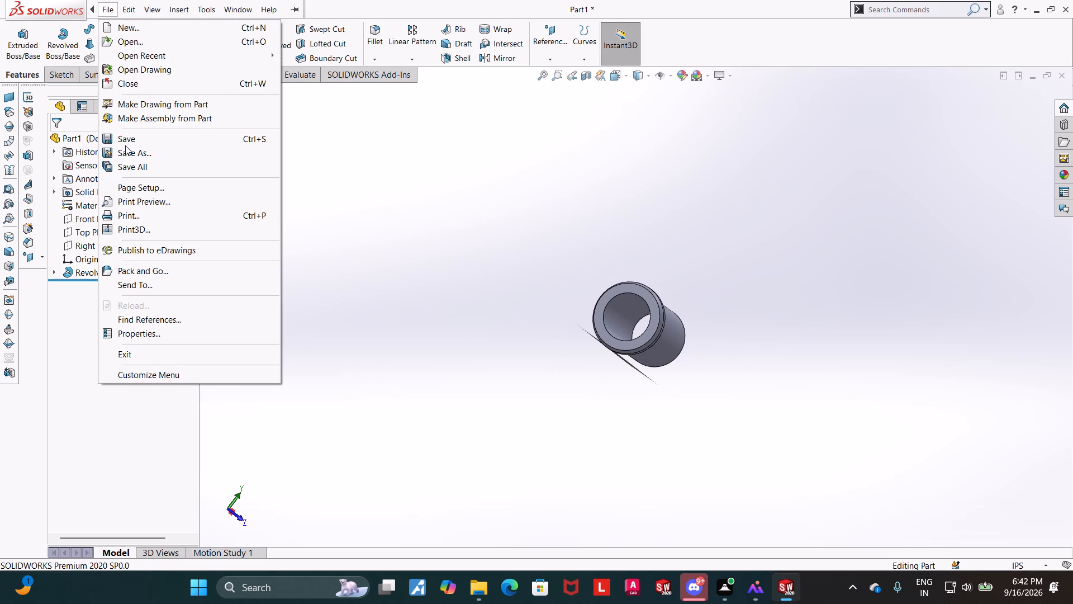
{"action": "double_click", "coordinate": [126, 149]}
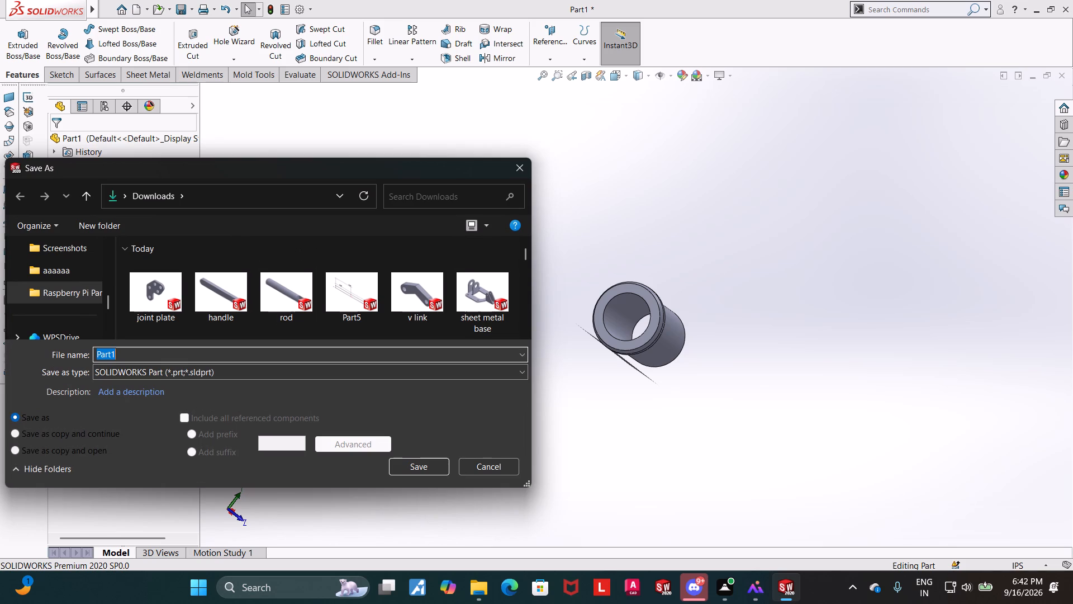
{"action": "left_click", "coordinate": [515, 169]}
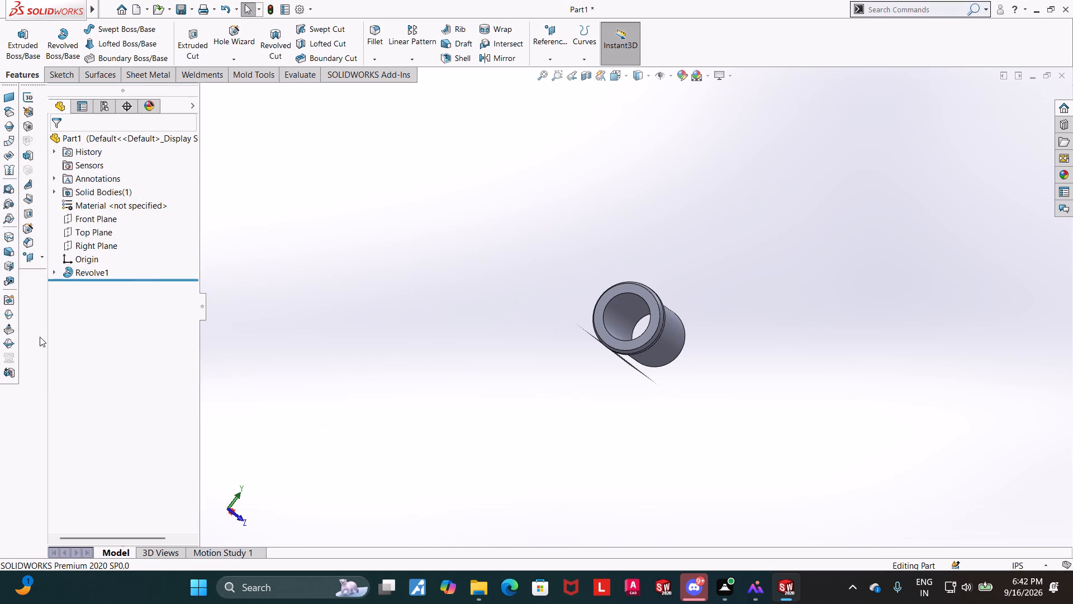
Reopen the revolve's profile sketch for editing and view it face-on at the head.
{"action": "left_click", "coordinate": [83, 268]}
{"action": "left_click_drag", "start_coordinate": [53, 290], "coordinate": [55, 284]}
{"action": "left_click", "coordinate": [55, 272]}
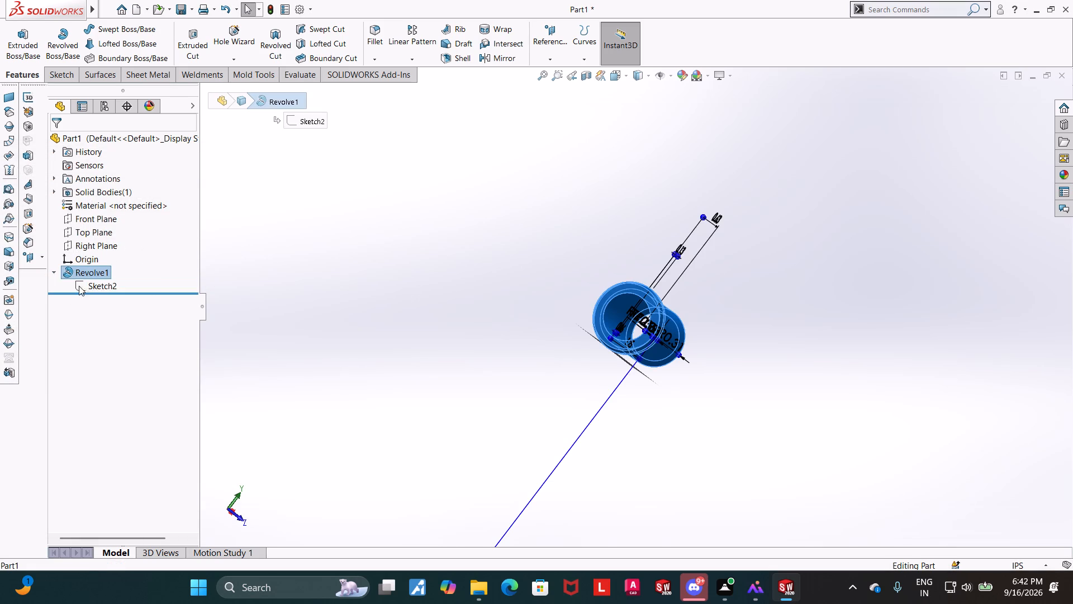
{"action": "left_click", "coordinate": [82, 289]}
{"action": "left_click", "coordinate": [92, 257]}
{"action": "left_click", "coordinate": [106, 272]}
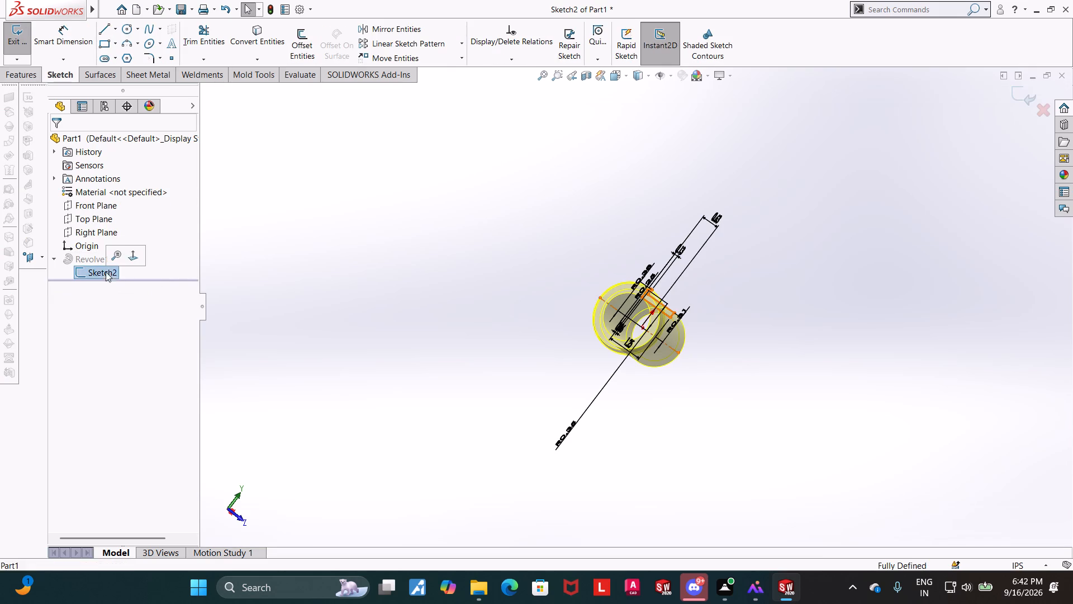
{"action": "left_click", "coordinate": [131, 254]}
{"action": "scroll", "coordinate": [576, 265], "scroll_direction": "down", "scroll_amount": 7}
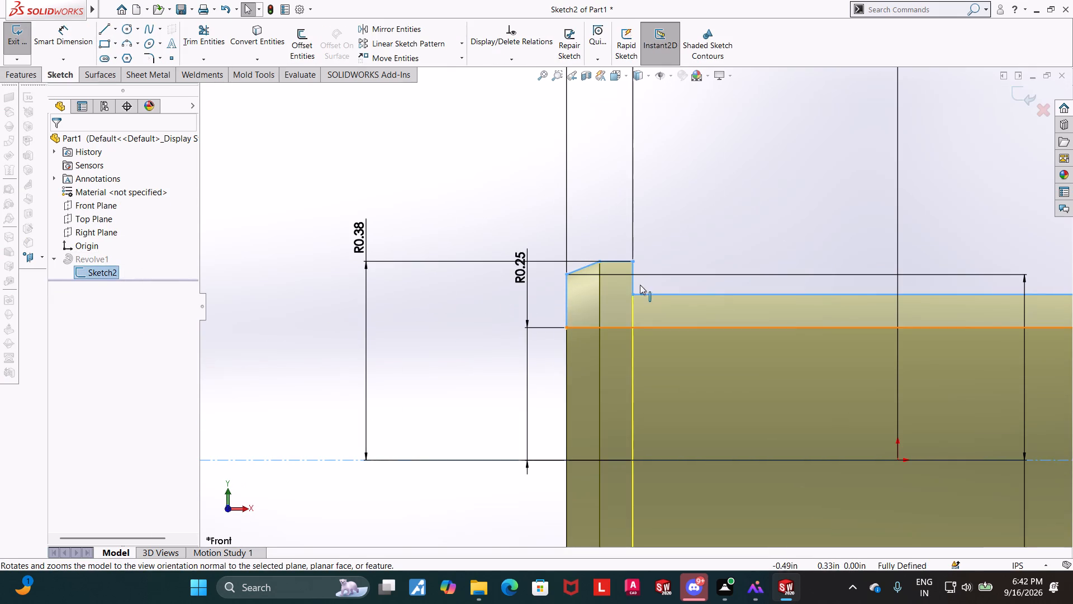
Trim away the sloped edge at the head's outer corner in the profile sketch.
{"action": "key", "text": "Escape"}
{"action": "double_click", "coordinate": [213, 48]}
{"action": "scroll", "coordinate": [633, 243], "scroll_direction": "down", "scroll_amount": 4}
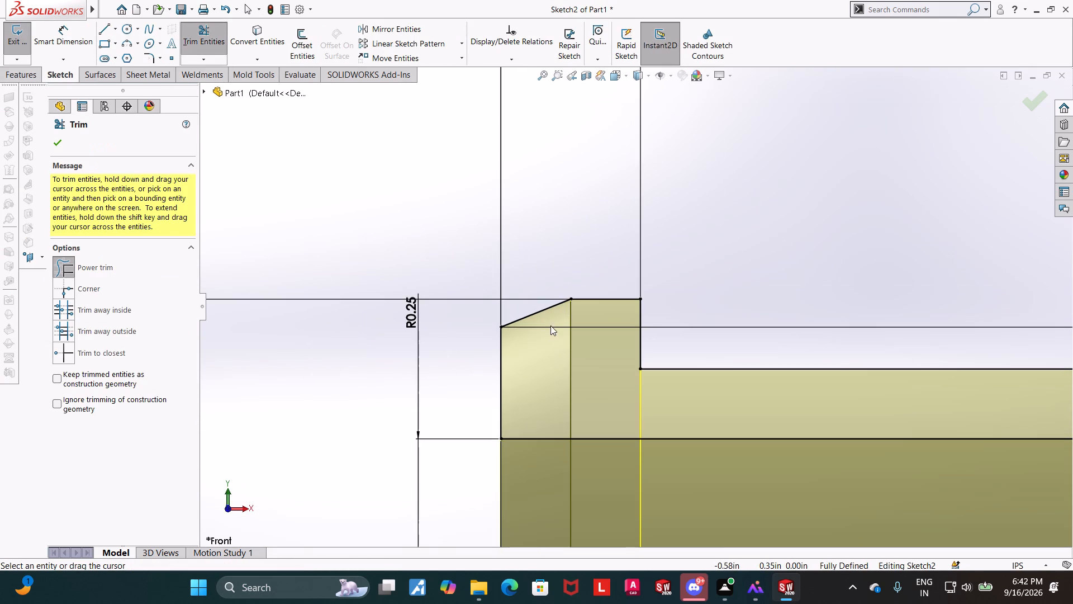
{"action": "left_click_drag", "start_coordinate": [552, 317], "coordinate": [538, 276]}
{"action": "scroll", "coordinate": [544, 290], "scroll_direction": "up", "scroll_amount": 9}
{"action": "scroll", "coordinate": [659, 223], "scroll_direction": "up", "scroll_amount": 4}
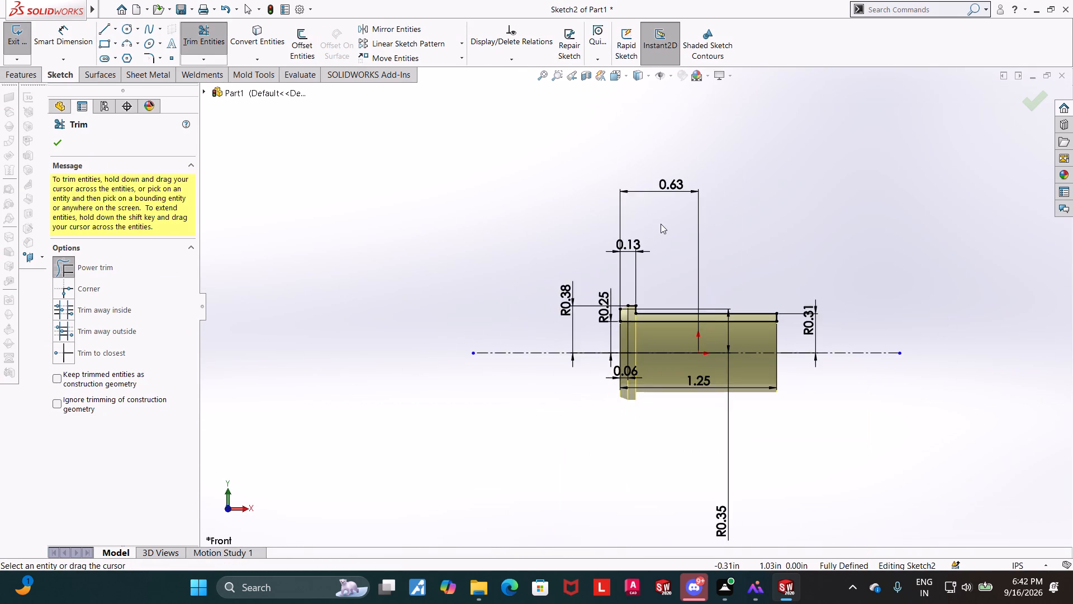
{"action": "scroll", "coordinate": [661, 226], "scroll_direction": "down", "scroll_amount": 2}
{"action": "key", "text": "Escape"}
{"action": "key", "text": "Escape"}
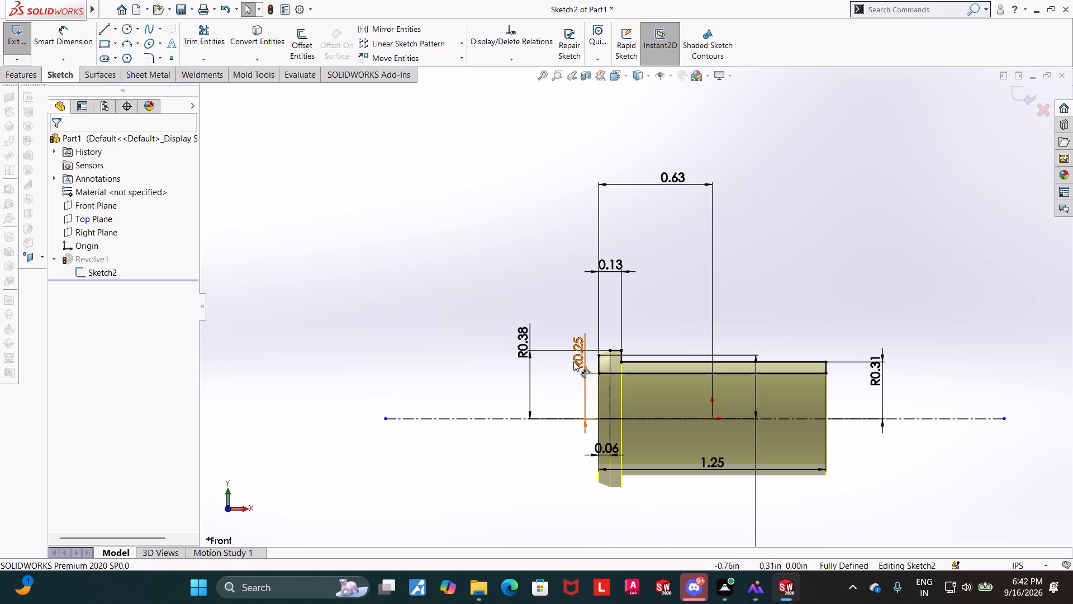
Square off the head's outer corner with a vertical line up from the outer edge and a horizontal line to the head's top edge.
{"action": "scroll", "coordinate": [630, 396], "scroll_direction": "down", "scroll_amount": 2}
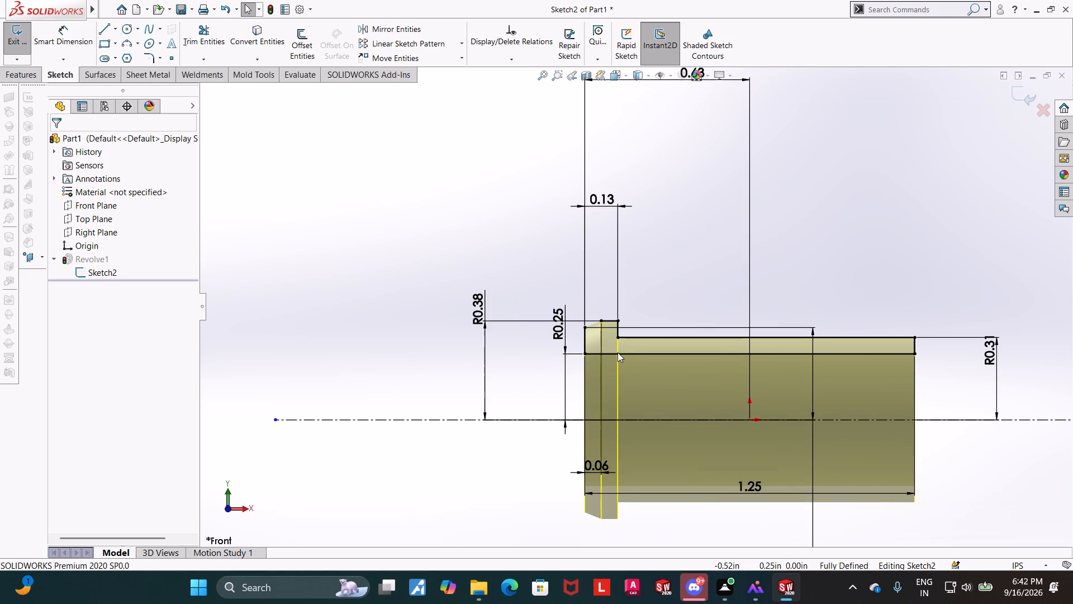
{"action": "scroll", "coordinate": [597, 321], "scroll_direction": "down", "scroll_amount": 6}
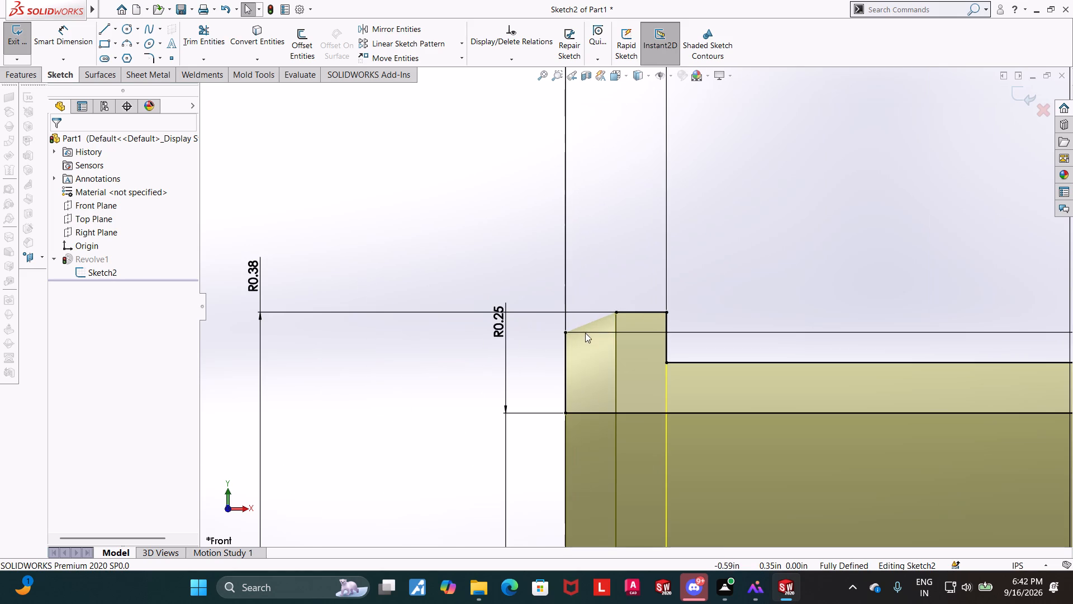
{"action": "left_click_drag", "start_coordinate": [566, 332], "coordinate": [567, 314]}
{"action": "key", "text": "Escape"}
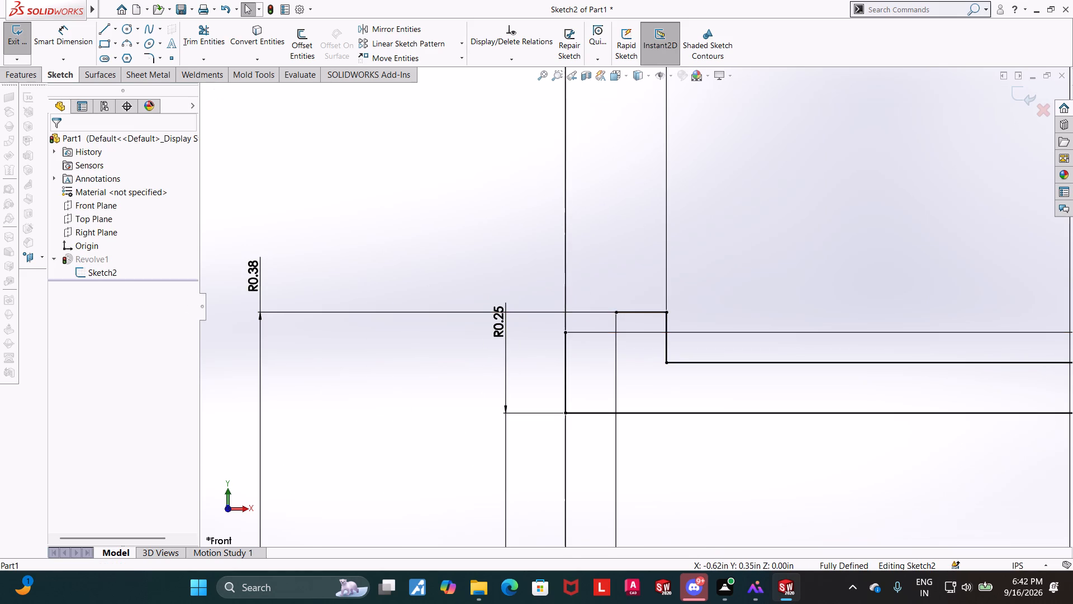
{"action": "key", "text": "Escape"}
{"action": "left_click", "coordinate": [106, 31]}
{"action": "left_click", "coordinate": [564, 333]}
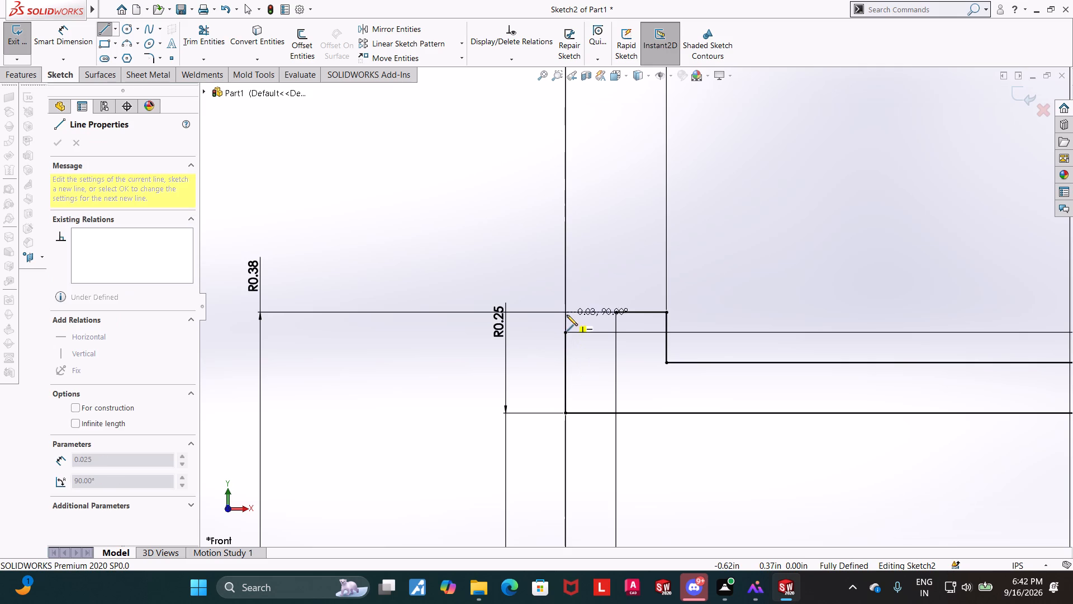
{"action": "left_click", "coordinate": [567, 312]}
{"action": "left_click", "coordinate": [617, 312]}
{"action": "key", "text": "Escape"}
{"action": "key", "text": "Escape"}
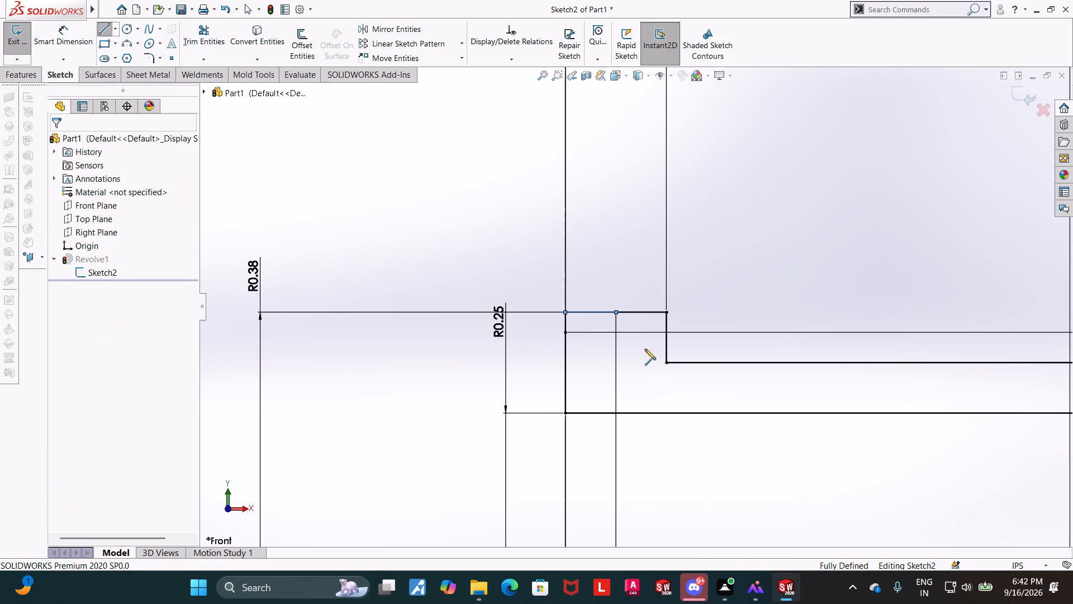
{"action": "key", "text": "Escape"}
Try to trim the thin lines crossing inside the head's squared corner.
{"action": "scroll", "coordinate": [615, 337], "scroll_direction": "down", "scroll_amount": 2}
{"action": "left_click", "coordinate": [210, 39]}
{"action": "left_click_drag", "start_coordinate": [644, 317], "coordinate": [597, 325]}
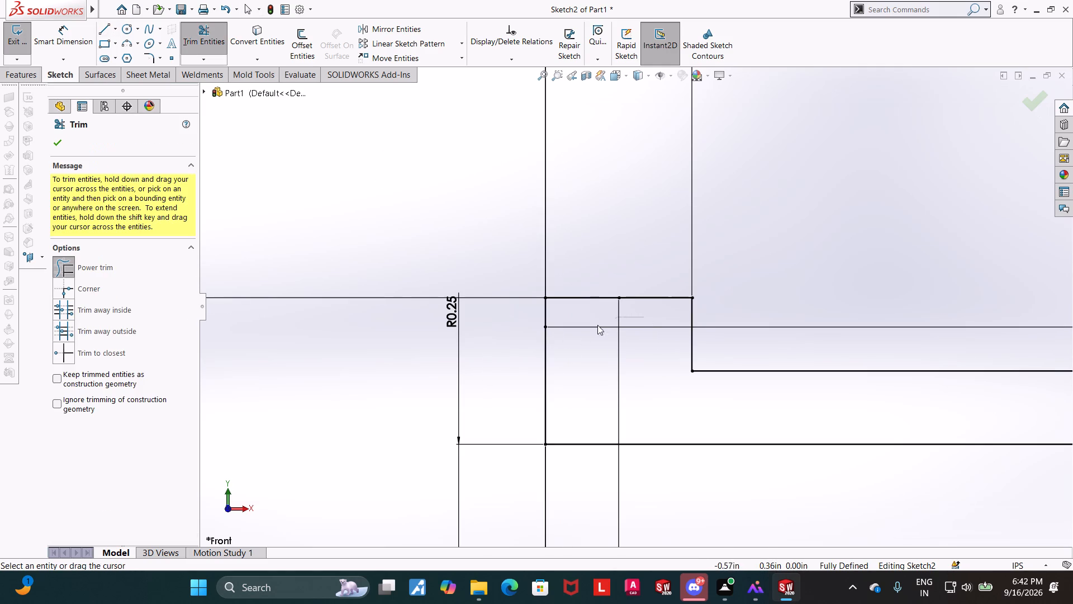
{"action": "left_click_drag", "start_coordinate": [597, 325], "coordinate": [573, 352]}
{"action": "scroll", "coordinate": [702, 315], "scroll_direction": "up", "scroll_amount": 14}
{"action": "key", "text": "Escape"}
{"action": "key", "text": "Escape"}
Exit the profile sketch to rebuild the revolved body with the square-cornered head.
{"action": "left_click", "coordinate": [1013, 95]}
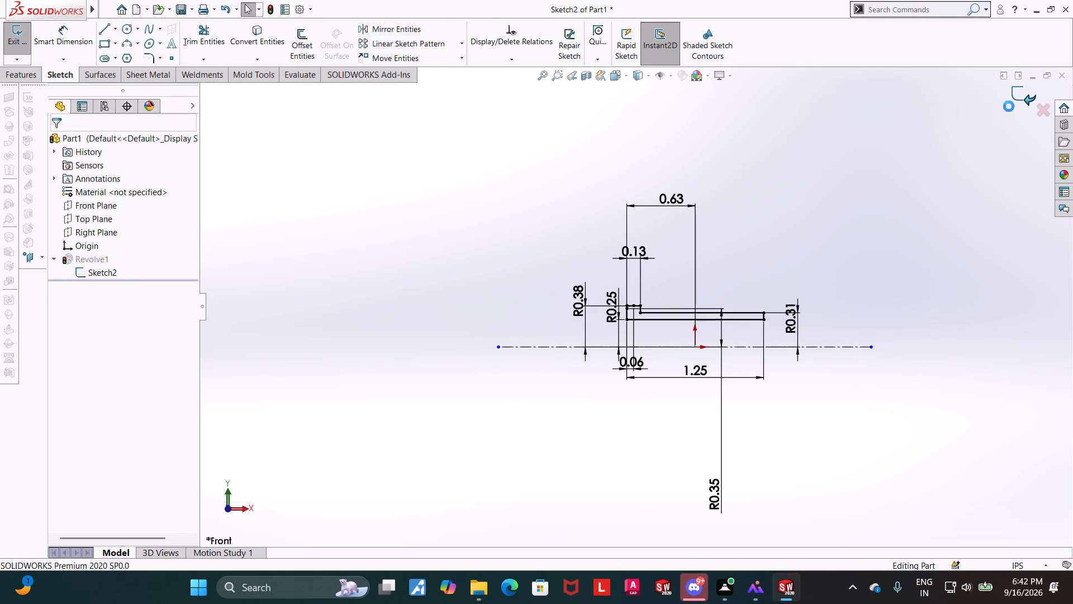
Chamfer the outer circular edge of the head's end face with a 1/16 in distance at 45°.
{"action": "left_click", "coordinate": [372, 60]}
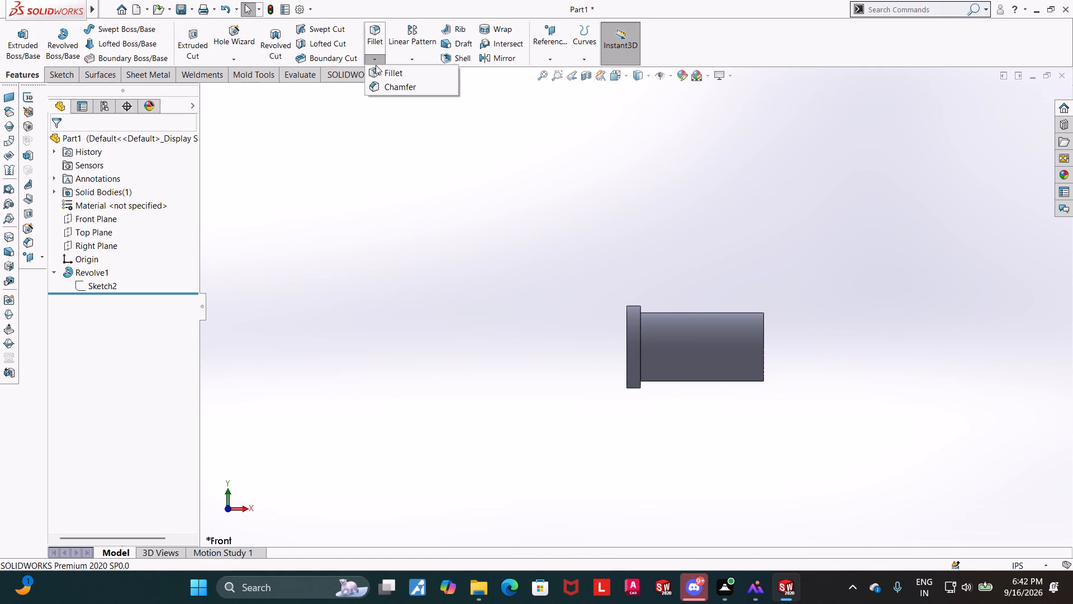
{"action": "left_click", "coordinate": [384, 83]}
{"action": "middle_click_drag", "start_coordinate": [582, 239], "coordinate": [602, 271]}
{"action": "scroll", "coordinate": [633, 315], "scroll_direction": "down", "scroll_amount": 7}
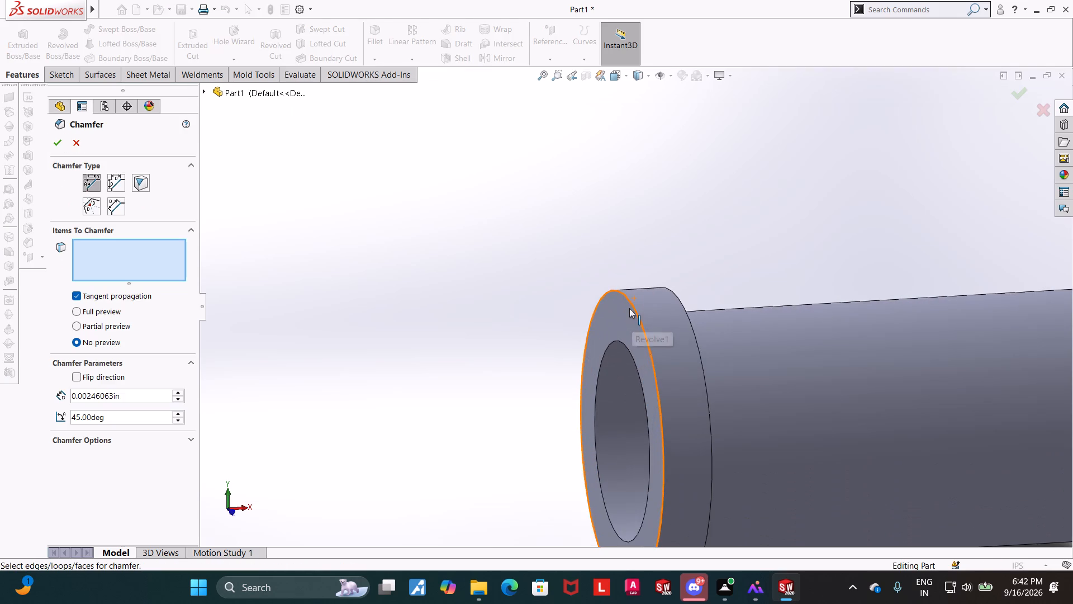
{"action": "left_click", "coordinate": [631, 307]}
{"action": "right_click", "coordinate": [99, 253]}
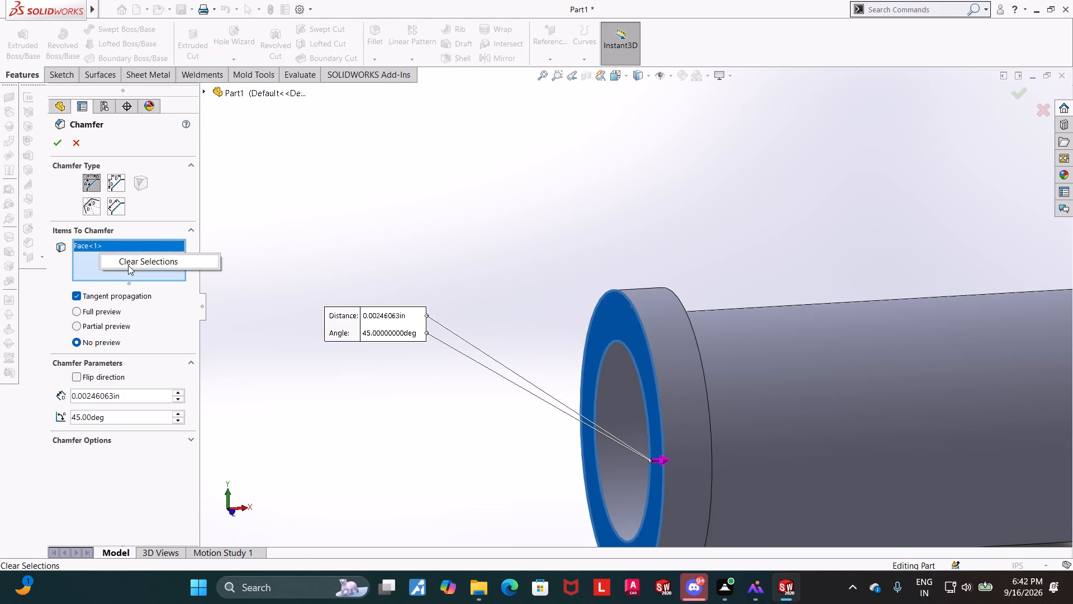
{"action": "left_click", "coordinate": [128, 265]}
{"action": "left_click", "coordinate": [629, 300]}
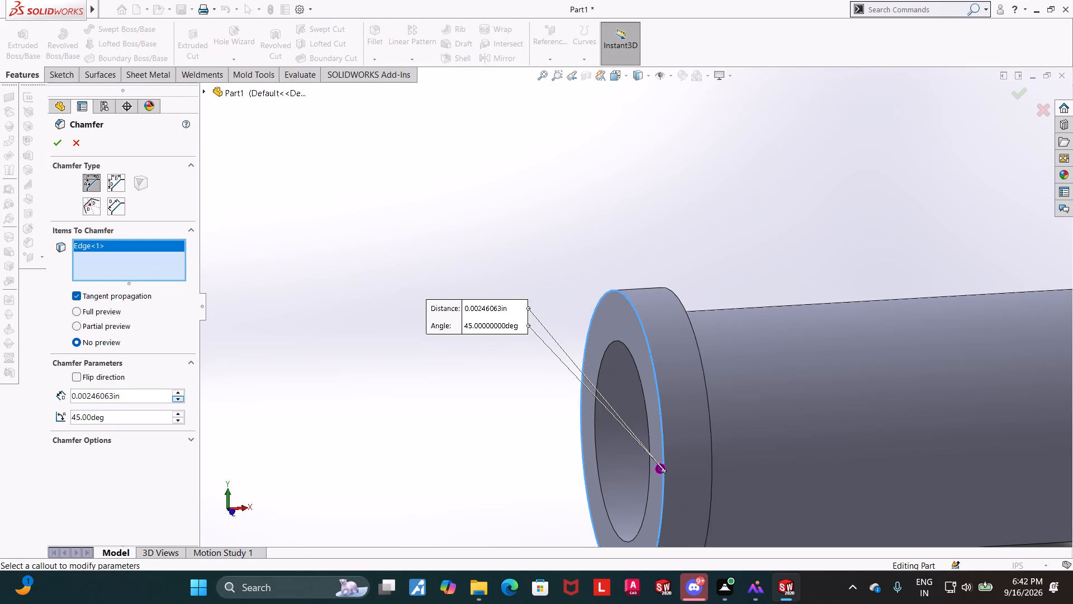
{"action": "left_click_drag", "start_coordinate": [143, 398], "coordinate": [0, 397]}
{"action": "type", "text": "1/16"}
{"action": "key", "text": "Return"}
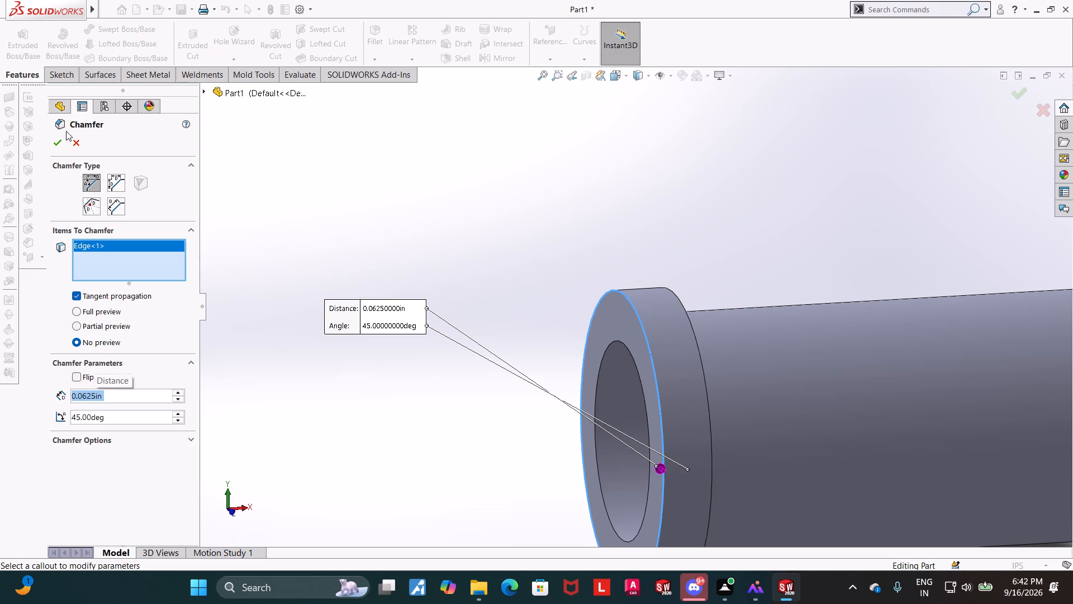
{"action": "left_click", "coordinate": [58, 140]}
{"action": "scroll", "coordinate": [339, 368], "scroll_direction": "up", "scroll_amount": 5}
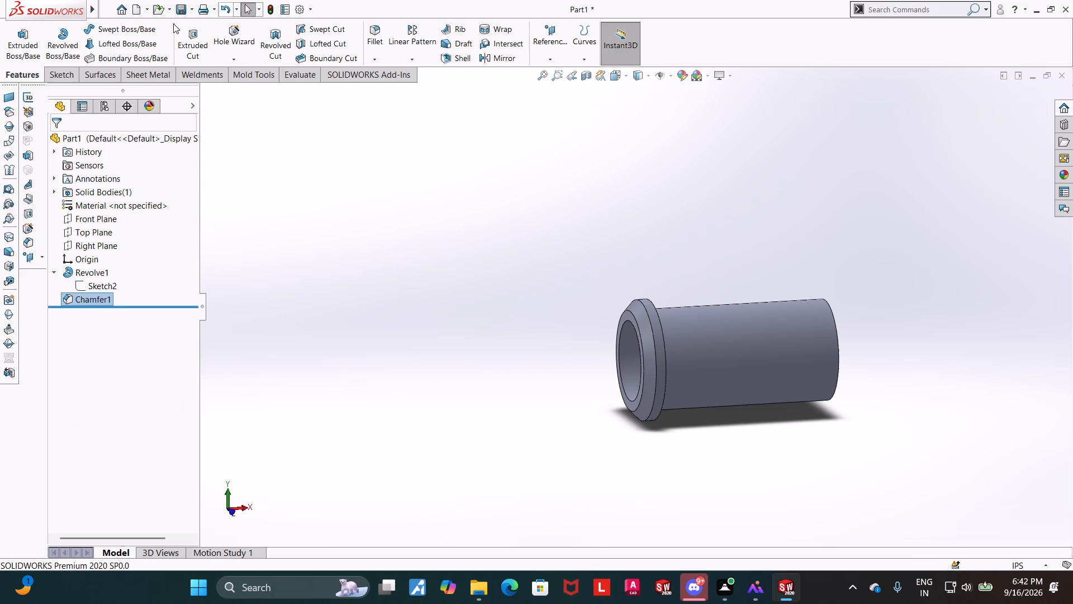
Save the part under the name "bushing" in the Downloads folder.
{"action": "middle_click_drag", "start_coordinate": [425, 243], "coordinate": [440, 237]}
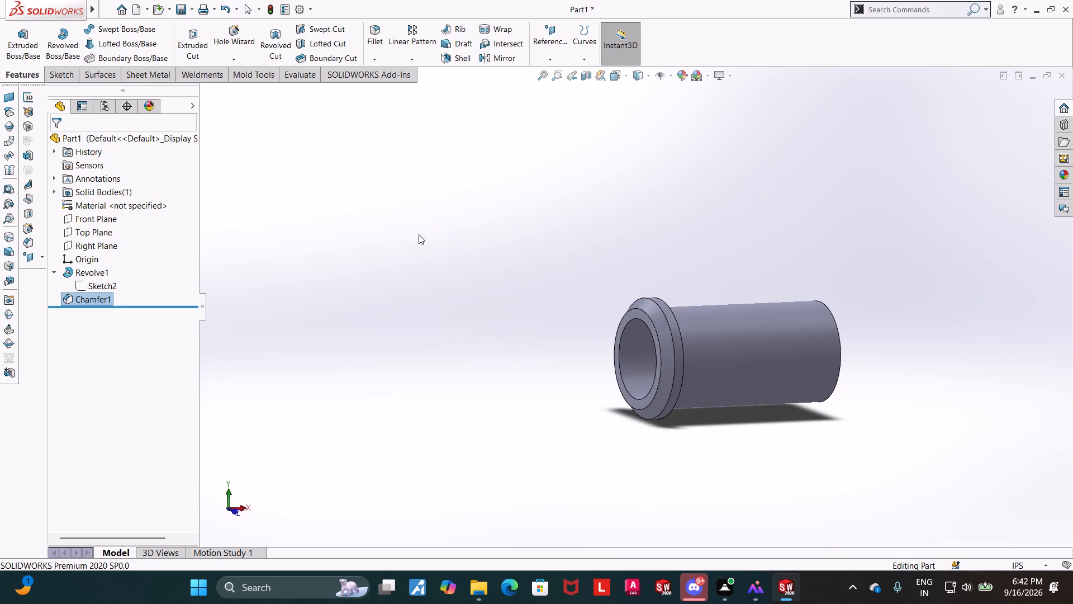
{"action": "middle_click_drag", "start_coordinate": [488, 285], "coordinate": [466, 291]}
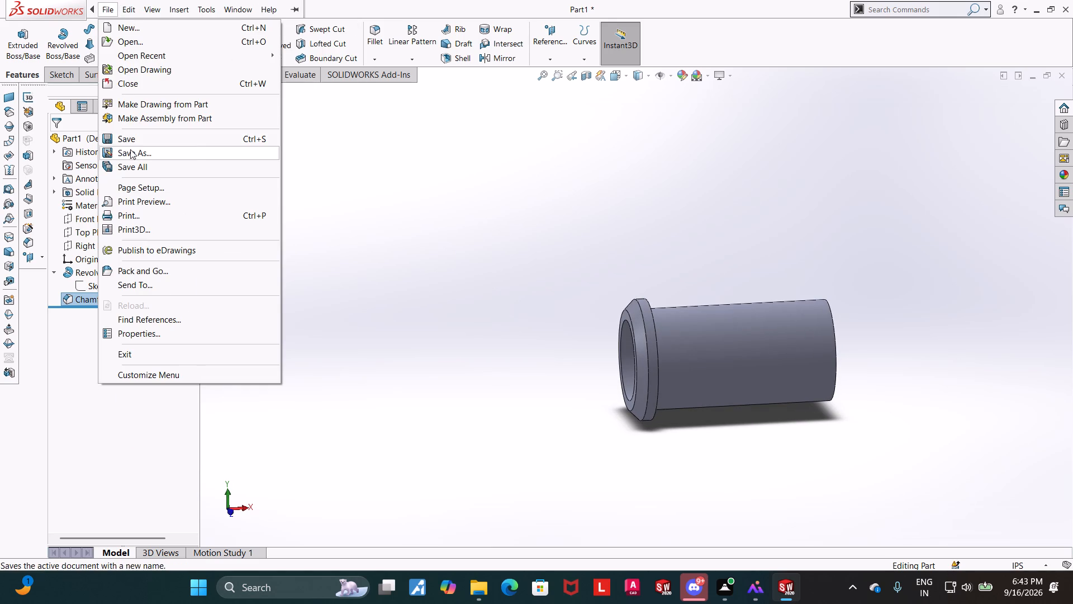
{"action": "left_click", "coordinate": [131, 150]}
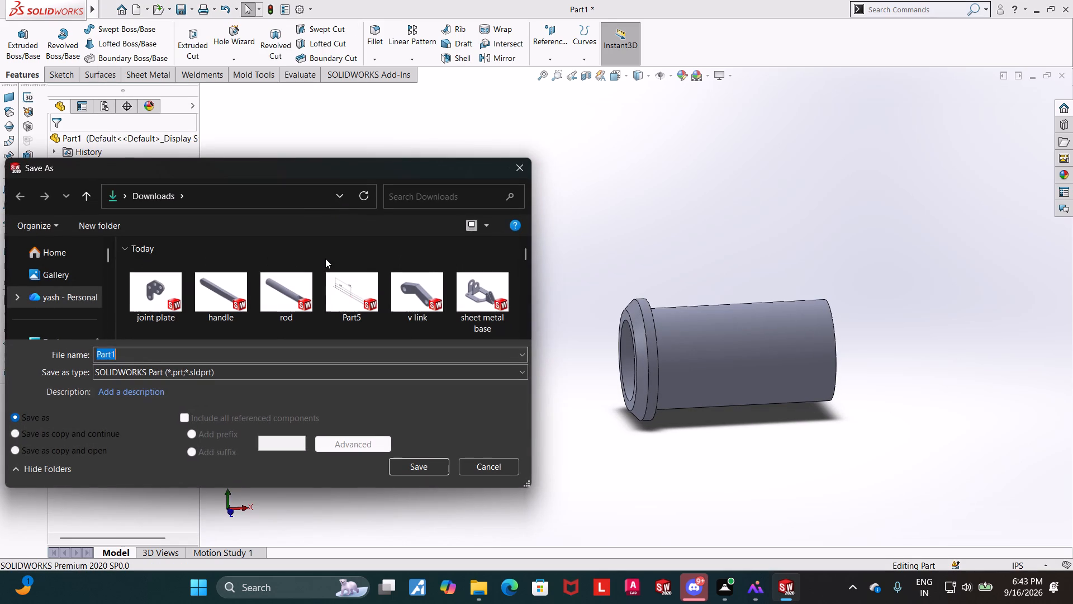
{"action": "type", "text": "bushing"}
{"action": "key", "text": "space"}
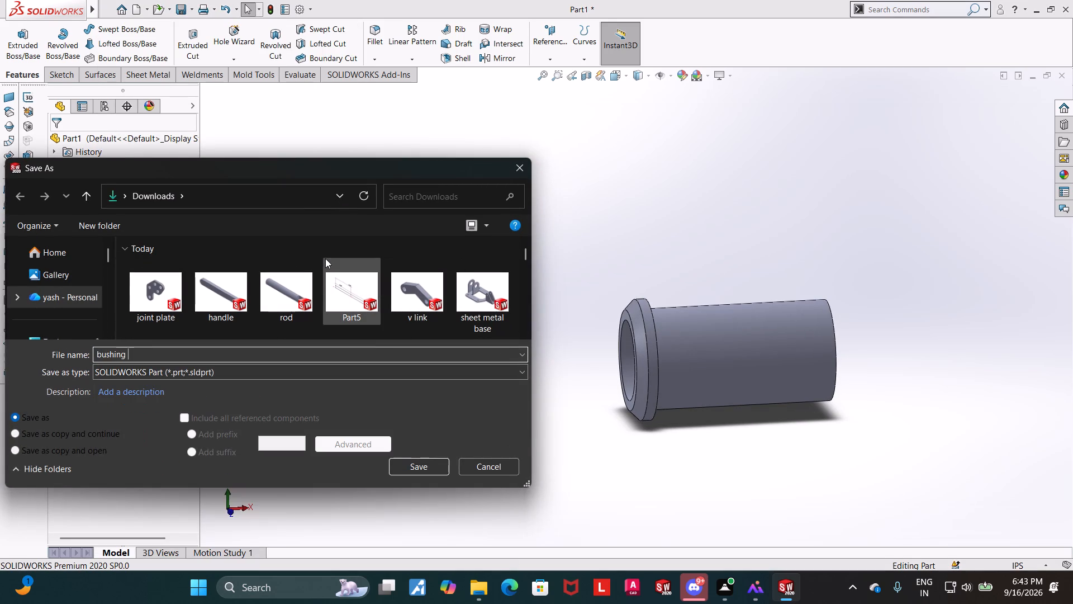
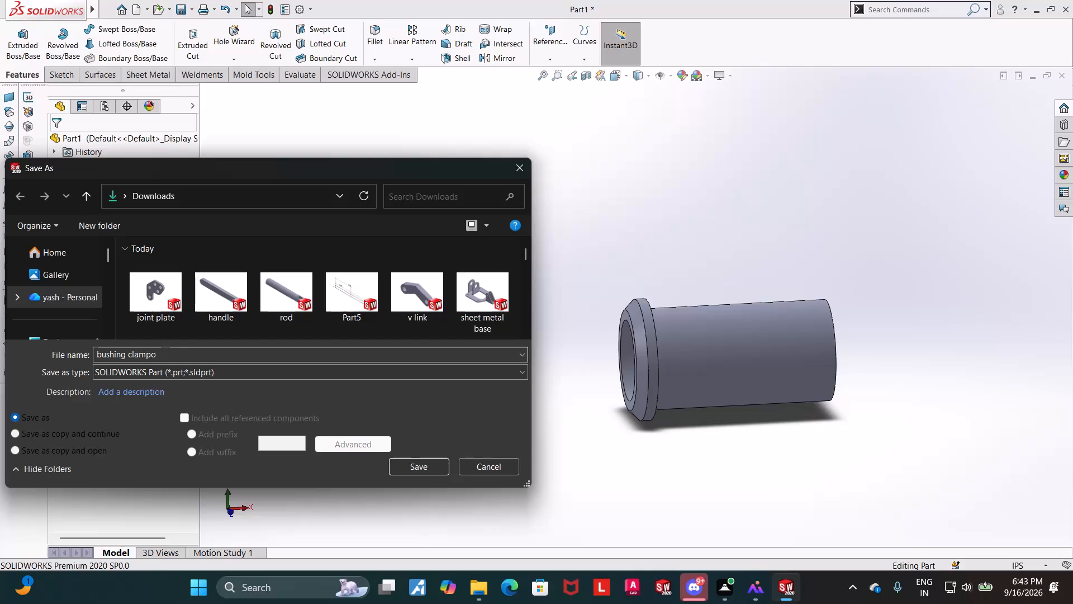
Save the part in Downloads as bushing clamp.
{"action": "key", "text": "BackSpace"}
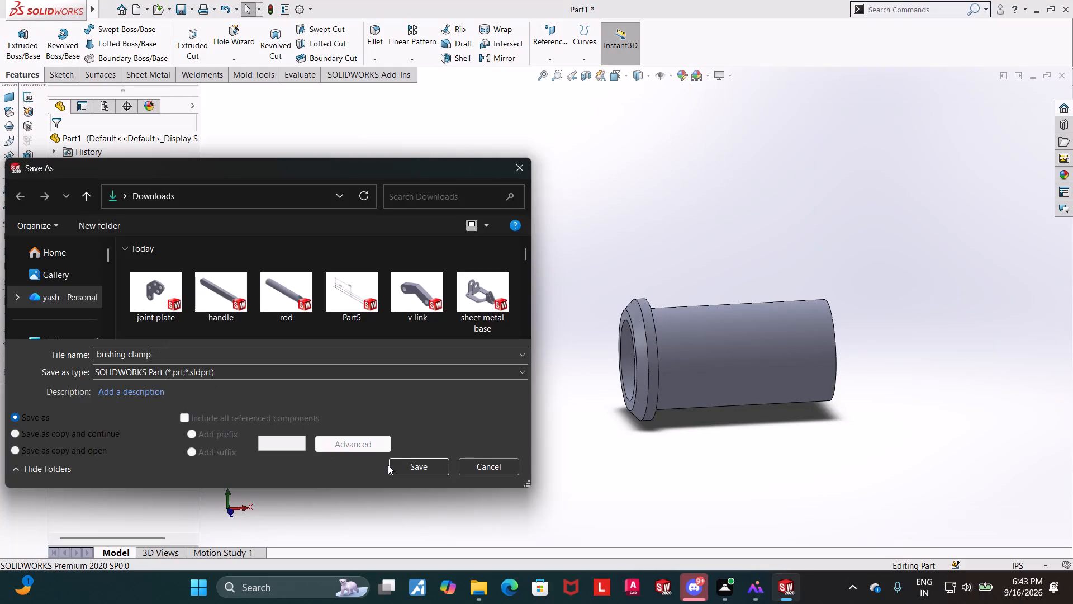
{"action": "left_click", "coordinate": [389, 464]}
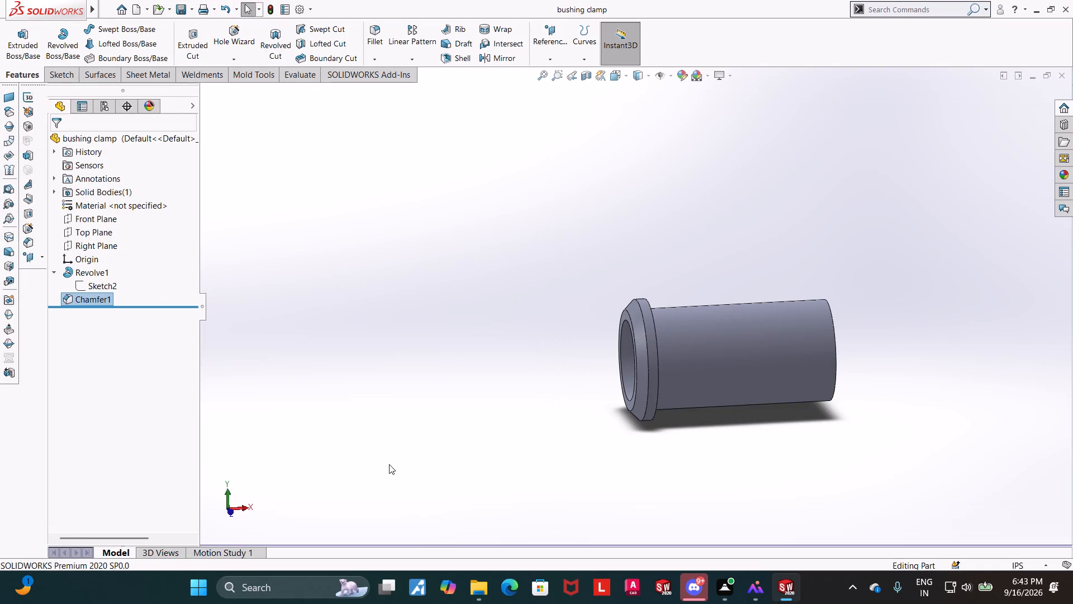
Create a new part document and set its unit system to IPS.
{"action": "left_click", "coordinate": [142, 10]}
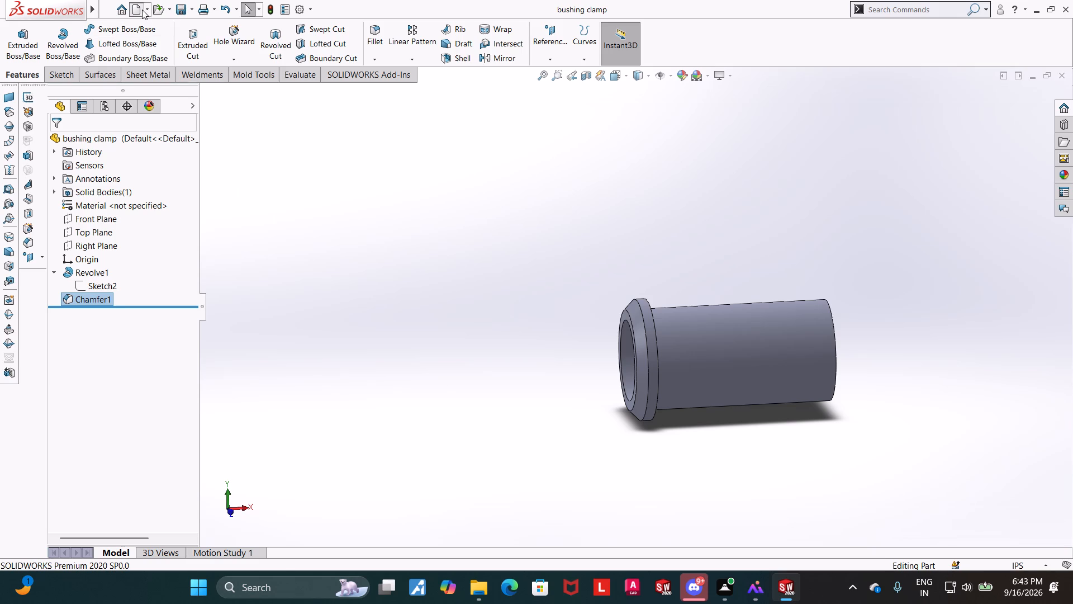
{"action": "double_click", "coordinate": [281, 292]}
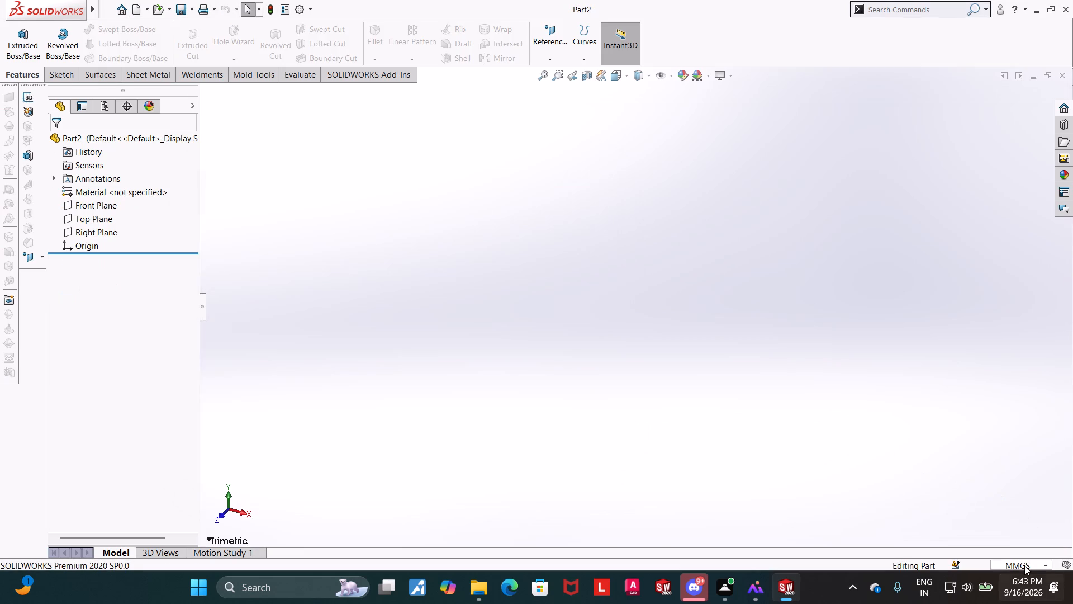
{"action": "left_click", "coordinate": [1024, 565]}
{"action": "left_click", "coordinate": [1000, 533]}
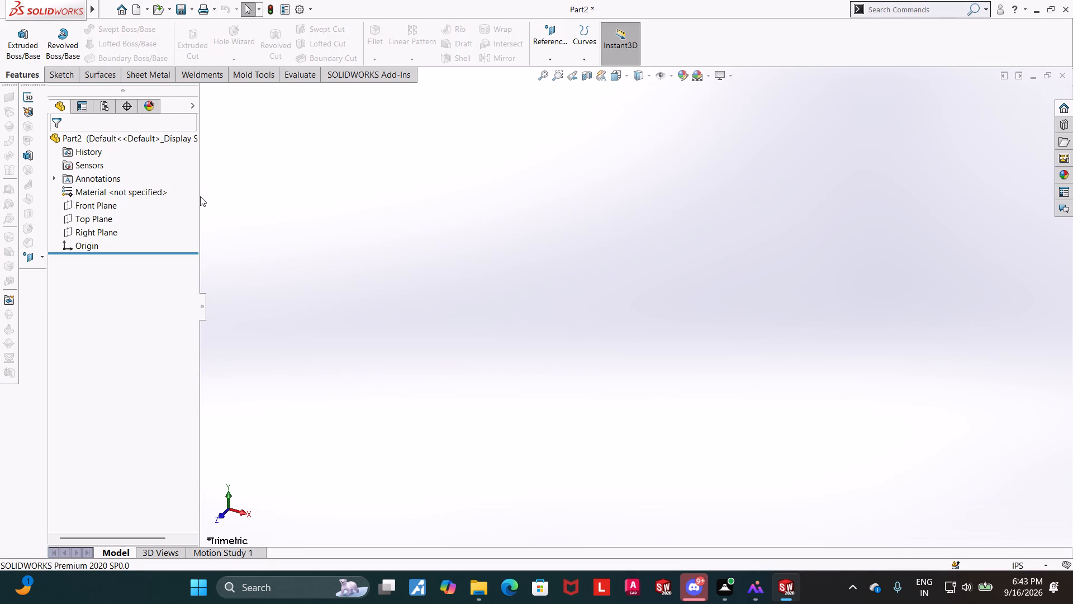
Open a sketch on the Front Plane and draw a tall corner rectangle about 0.84 in wide, its left edge passing through the origin.
{"action": "double_click", "coordinate": [92, 206]}
{"action": "right_click", "coordinate": [92, 206]}
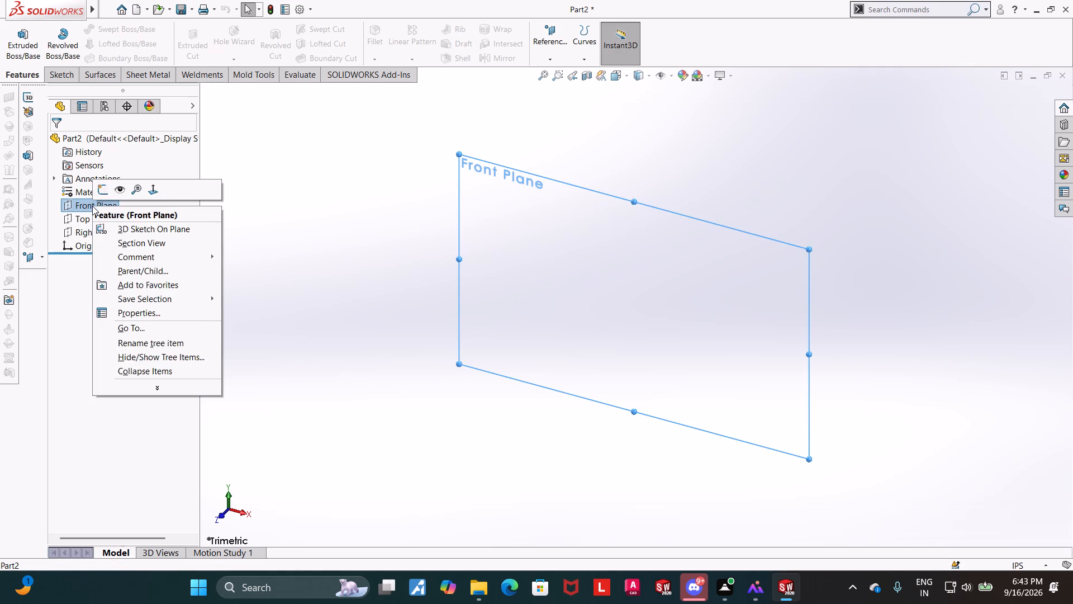
{"action": "left_click", "coordinate": [102, 192]}
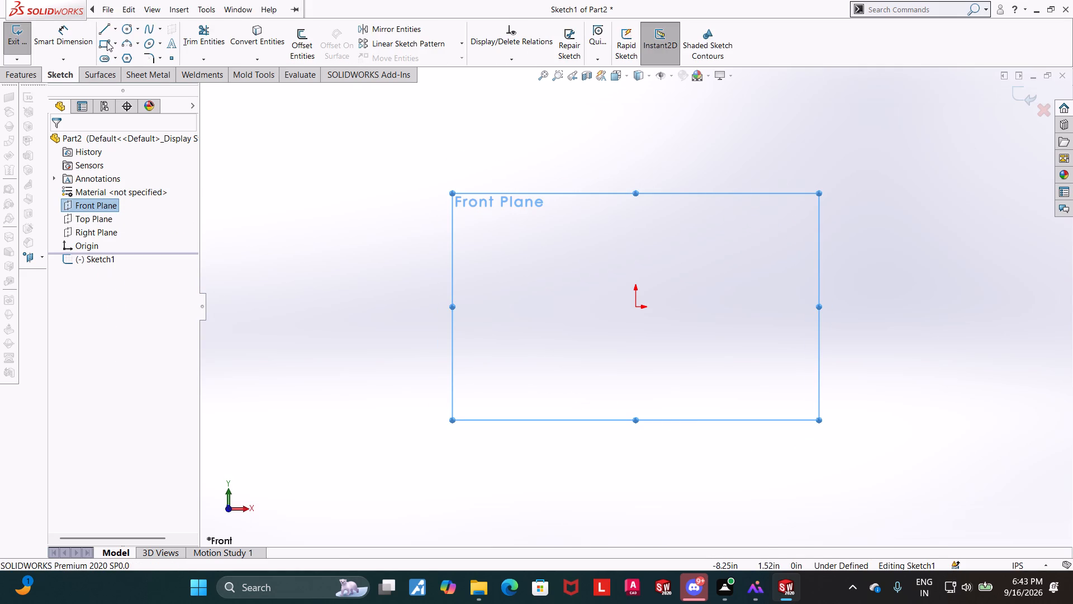
{"action": "left_click", "coordinate": [117, 48]}
{"action": "left_click", "coordinate": [111, 56]}
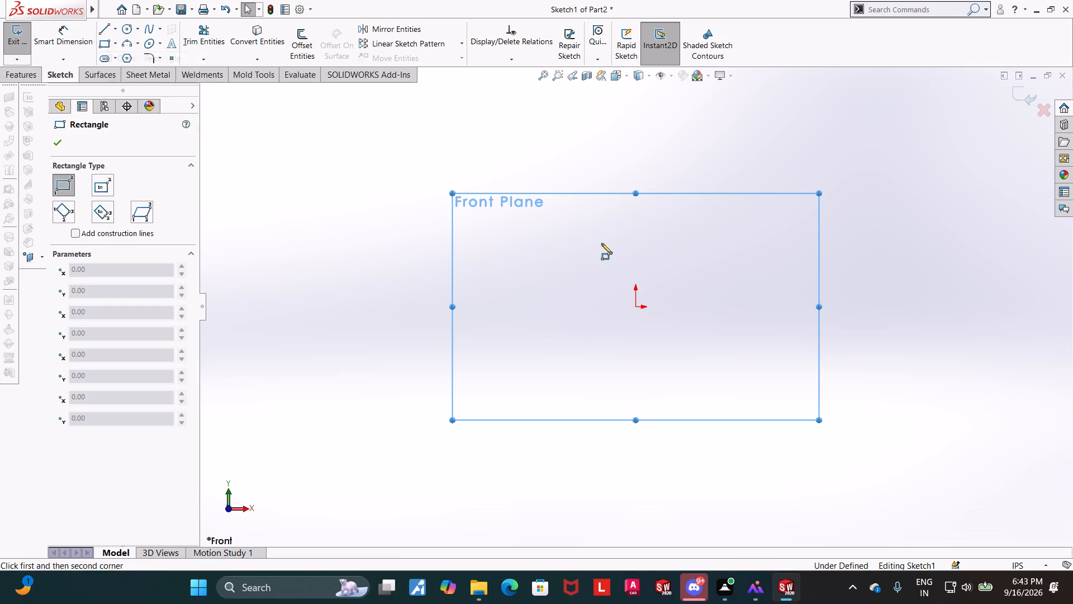
{"action": "left_click", "coordinate": [637, 233]}
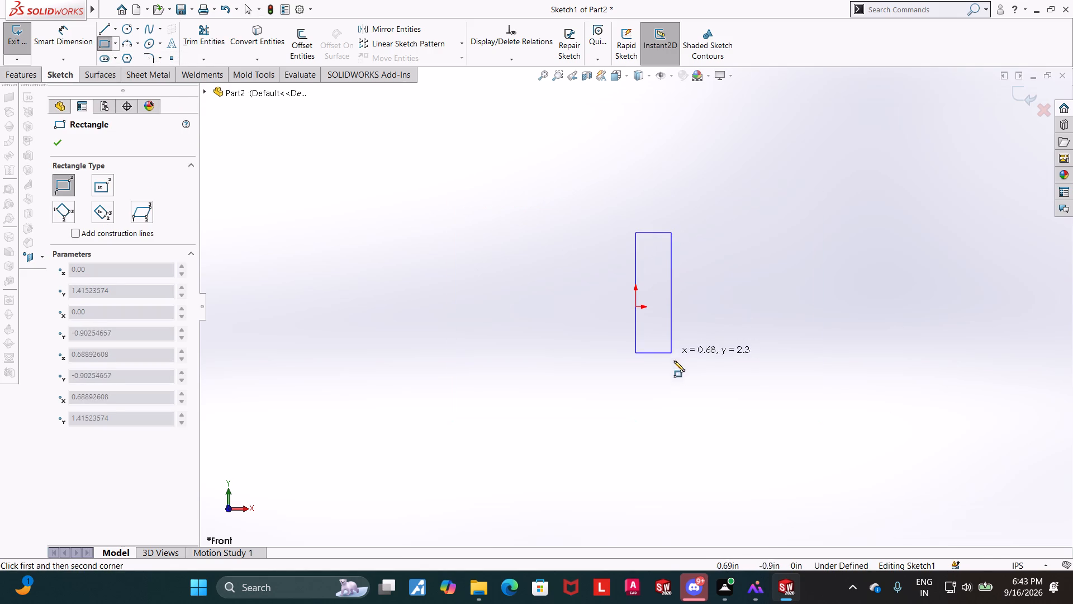
{"action": "left_click", "coordinate": [680, 374]}
{"action": "key", "text": "Escape"}
{"action": "key", "text": "Escape"}
Dimension the rectangle's top edge to a width of 0.125 in.
{"action": "left_click", "coordinate": [67, 32]}
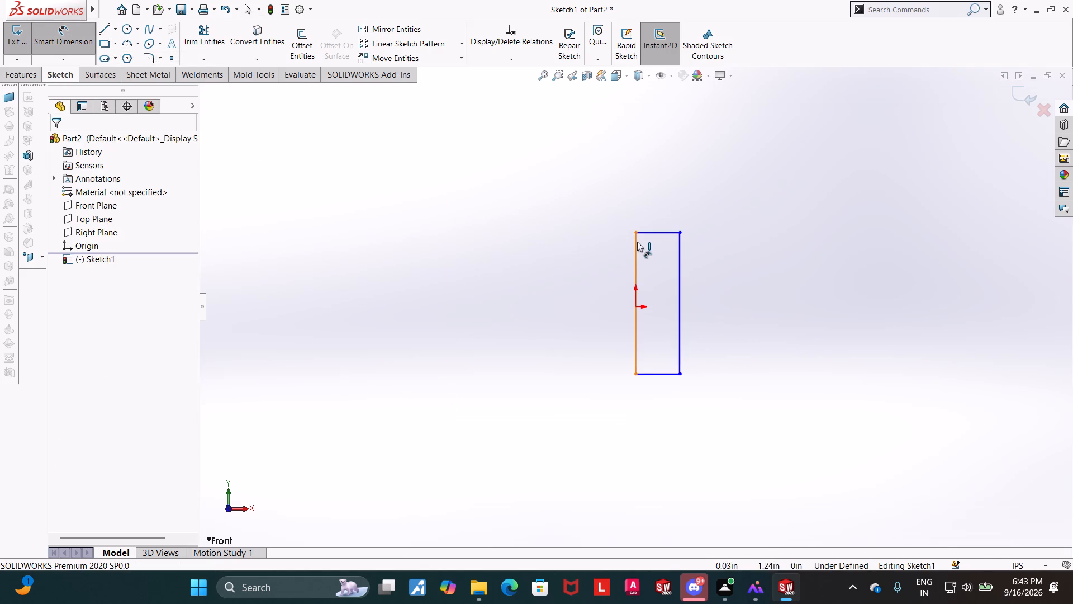
{"action": "left_click", "coordinate": [659, 232]}
{"action": "left_click", "coordinate": [657, 177]}
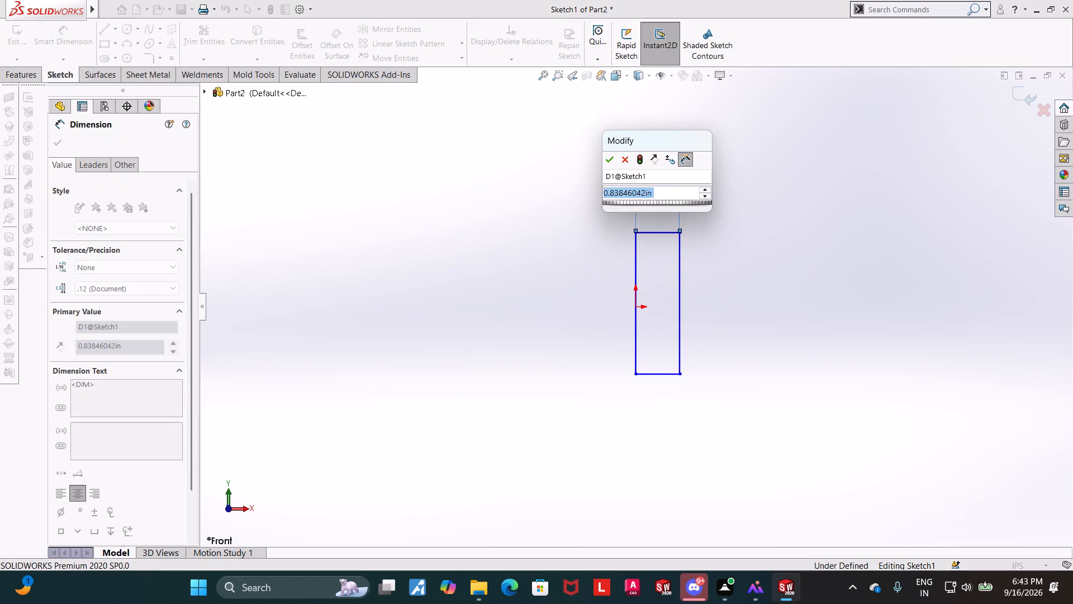
{"action": "type", "text": "0.125"}
{"action": "key", "text": "Return"}
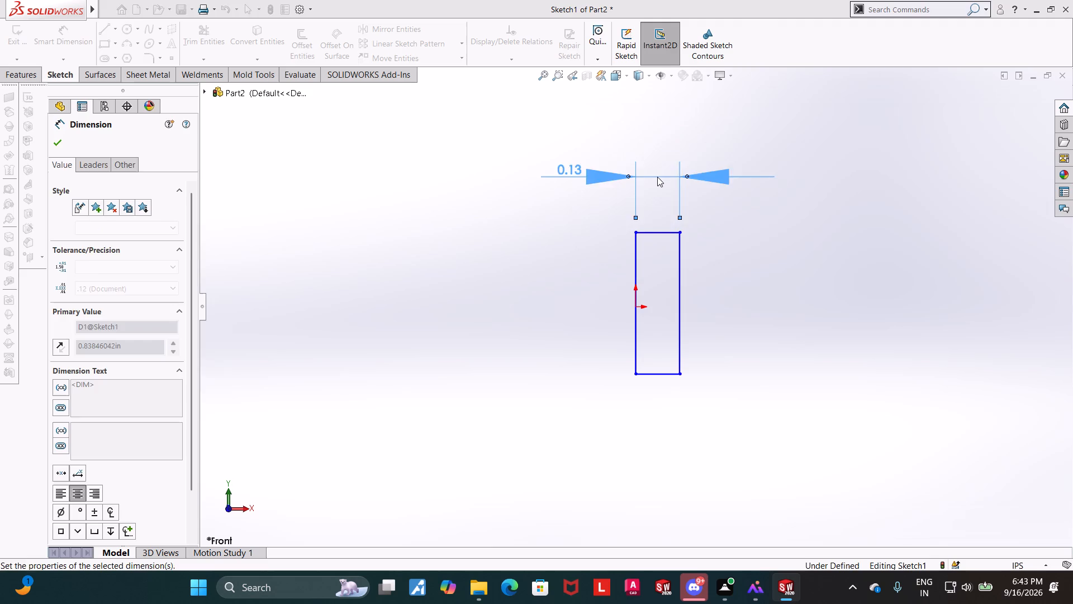
{"action": "key", "text": "Escape"}
{"action": "key", "text": "Escape"}
Dimension the distance from the origin to the rectangle's top edge as 0.25 in.
{"action": "left_click", "coordinate": [73, 34]}
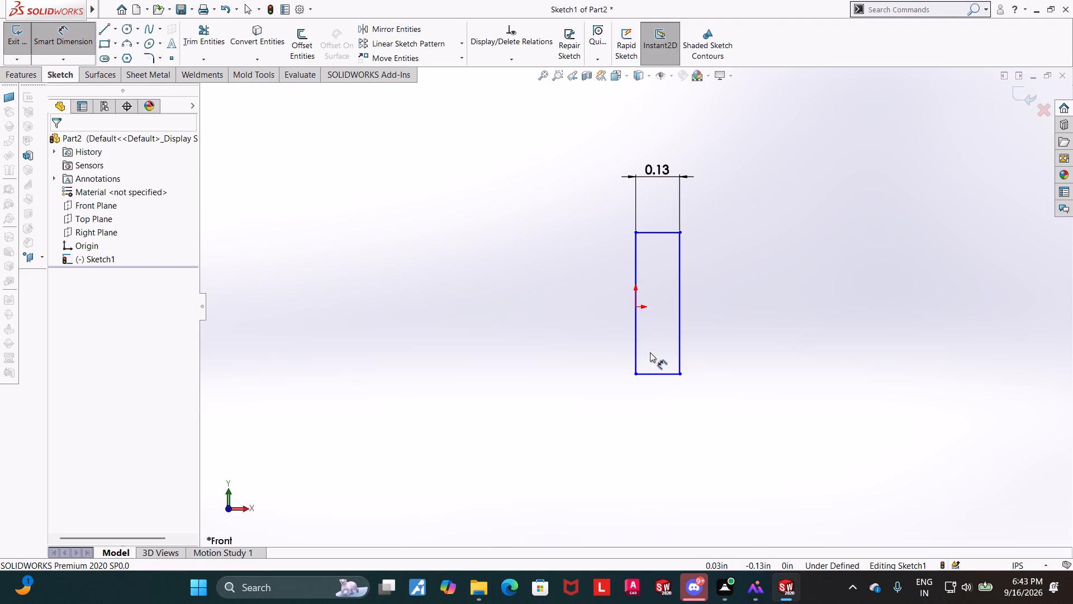
{"action": "left_click", "coordinate": [637, 309]}
{"action": "left_click", "coordinate": [656, 233]}
{"action": "left_click", "coordinate": [732, 277]}
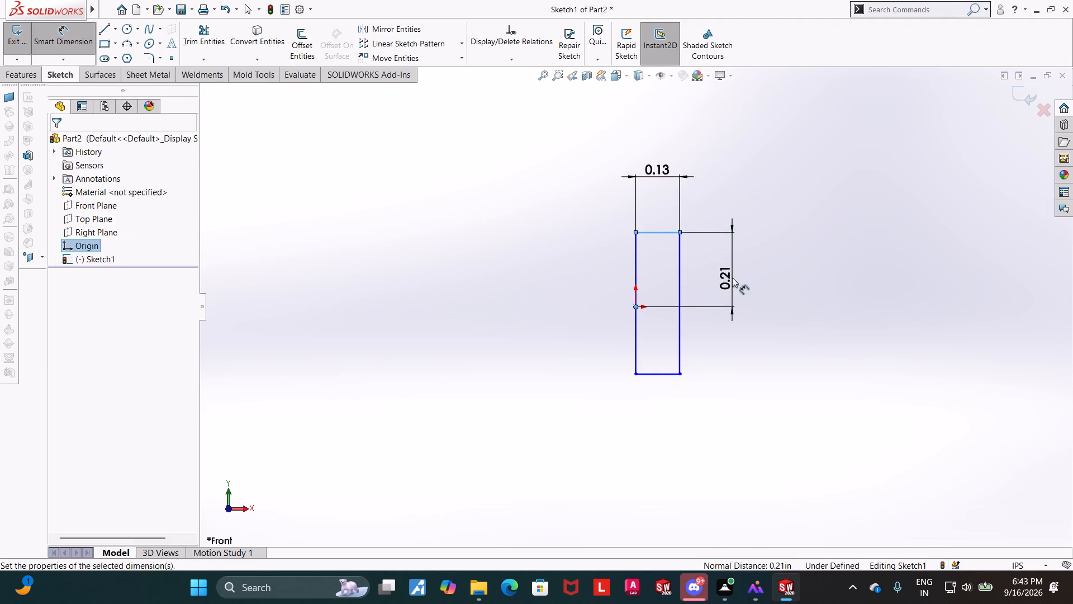
{"action": "type", "text": "0.1"}
{"action": "key", "text": "BackSpace"}
{"action": "type", "text": "25"}
{"action": "key", "text": "Return"}
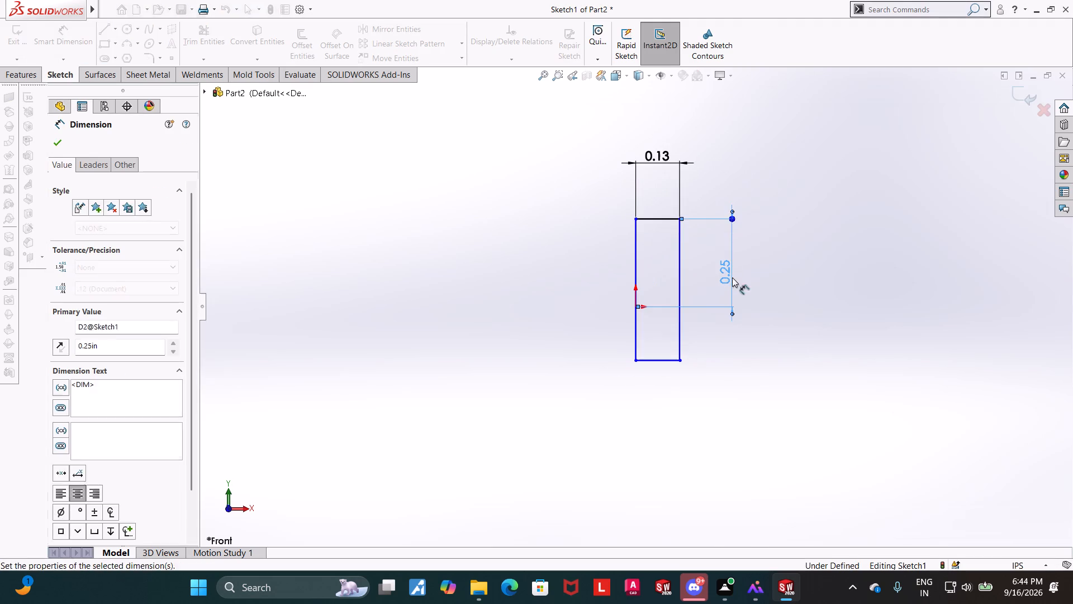
{"action": "key", "text": "Escape"}
{"action": "key", "text": "Escape"}
Dimension the rectangle's height between its top and bottom edges as 0.5 in.
{"action": "left_click", "coordinate": [51, 47]}
{"action": "left_click", "coordinate": [662, 223]}
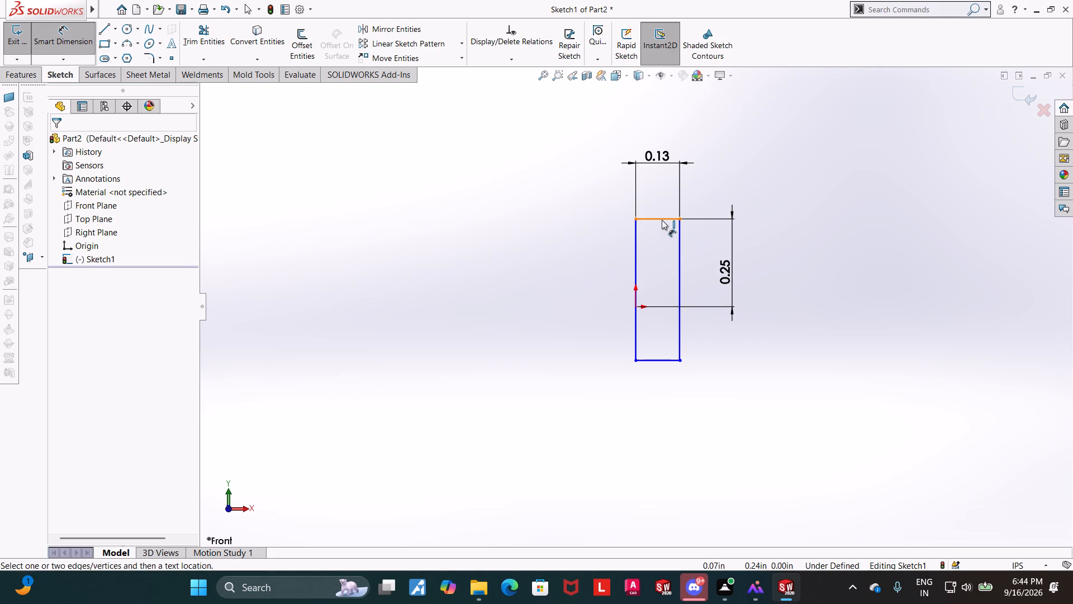
{"action": "left_click", "coordinate": [662, 220]}
{"action": "left_click", "coordinate": [661, 358]}
{"action": "left_click", "coordinate": [822, 286]}
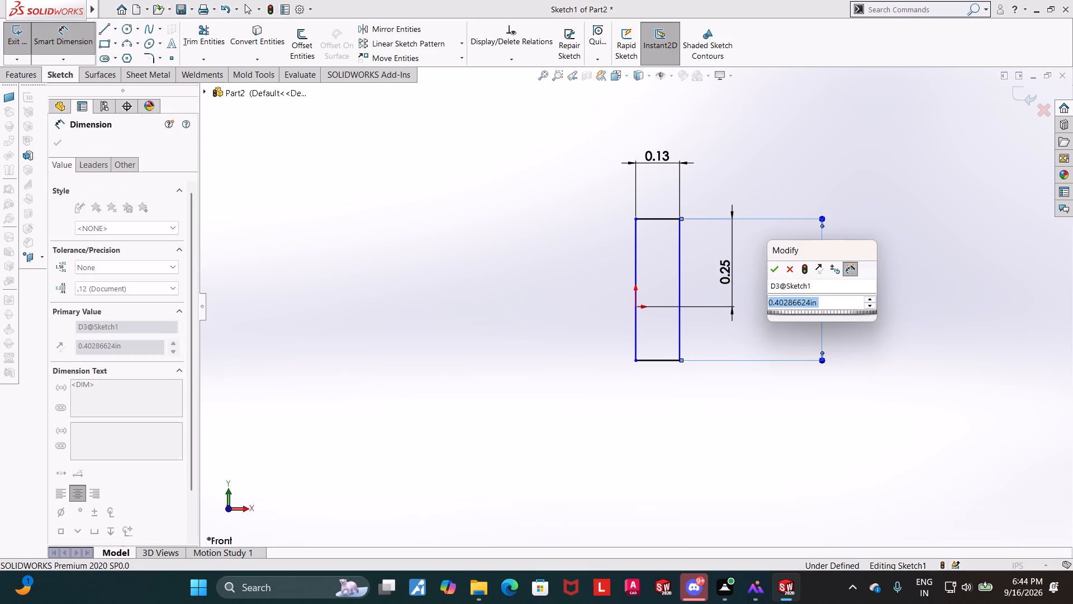
{"action": "type", "text": "0.5"}
{"action": "key", "text": "Return"}
{"action": "key", "text": "Escape"}
{"action": "key", "text": "Escape"}
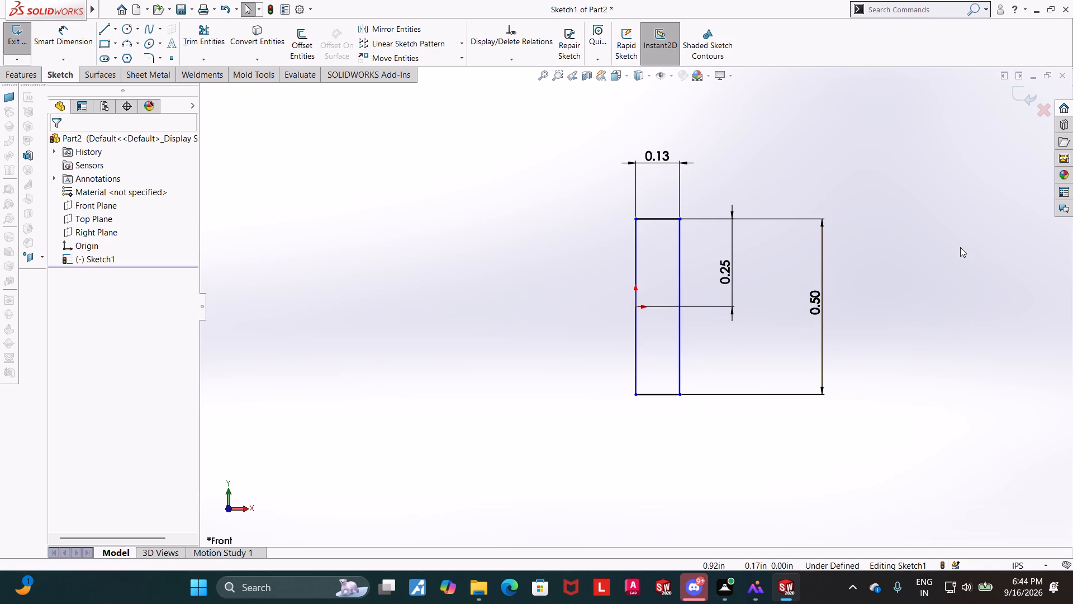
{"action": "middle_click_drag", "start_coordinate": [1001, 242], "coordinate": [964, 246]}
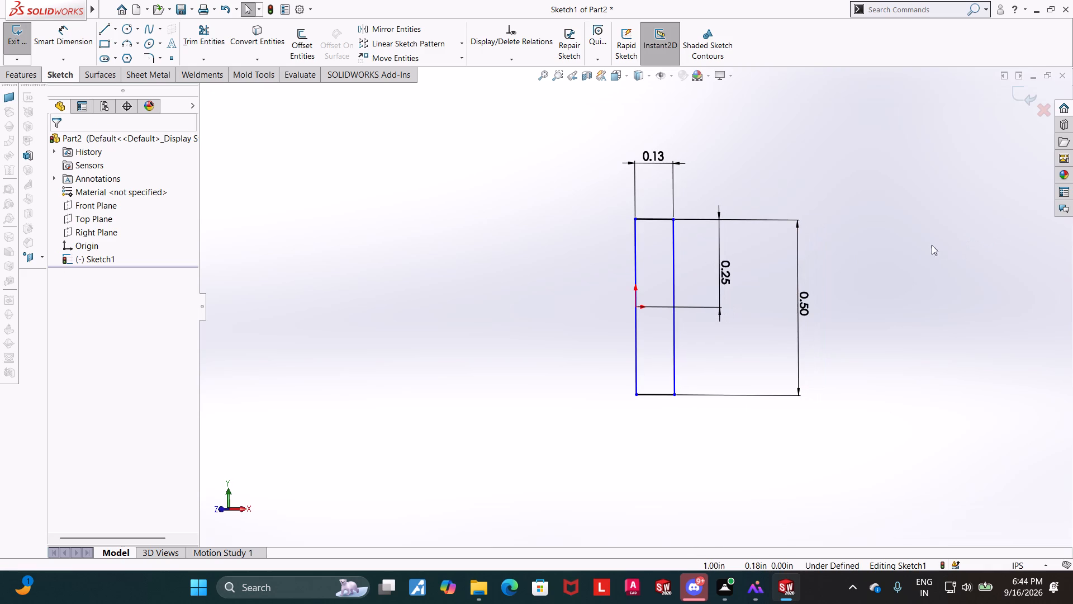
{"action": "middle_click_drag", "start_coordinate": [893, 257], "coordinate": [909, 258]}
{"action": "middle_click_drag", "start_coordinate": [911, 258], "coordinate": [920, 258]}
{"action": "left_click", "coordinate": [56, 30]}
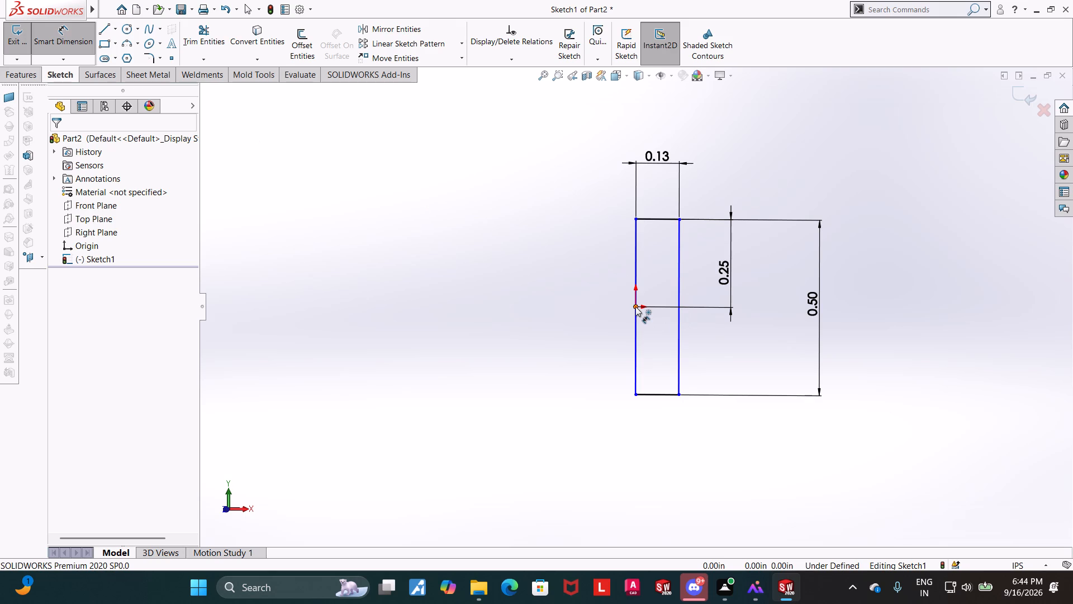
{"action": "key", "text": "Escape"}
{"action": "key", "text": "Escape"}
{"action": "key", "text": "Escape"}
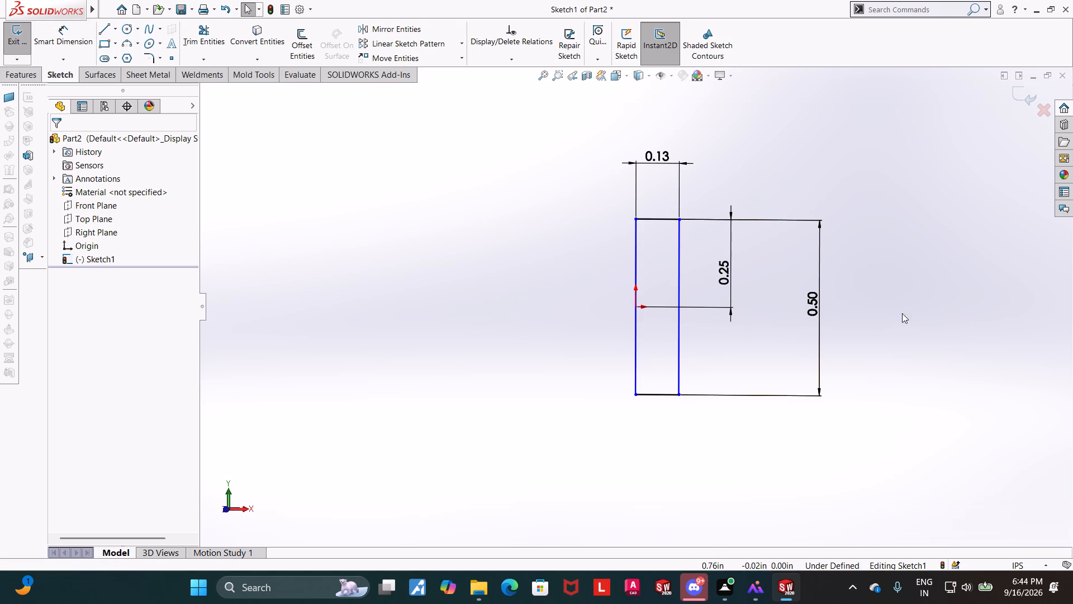
Make the rectangle's left edge coincident with the origin and exit the sketch.
{"action": "middle_click", "coordinate": [904, 217]}
{"action": "left_click", "coordinate": [83, 257]}
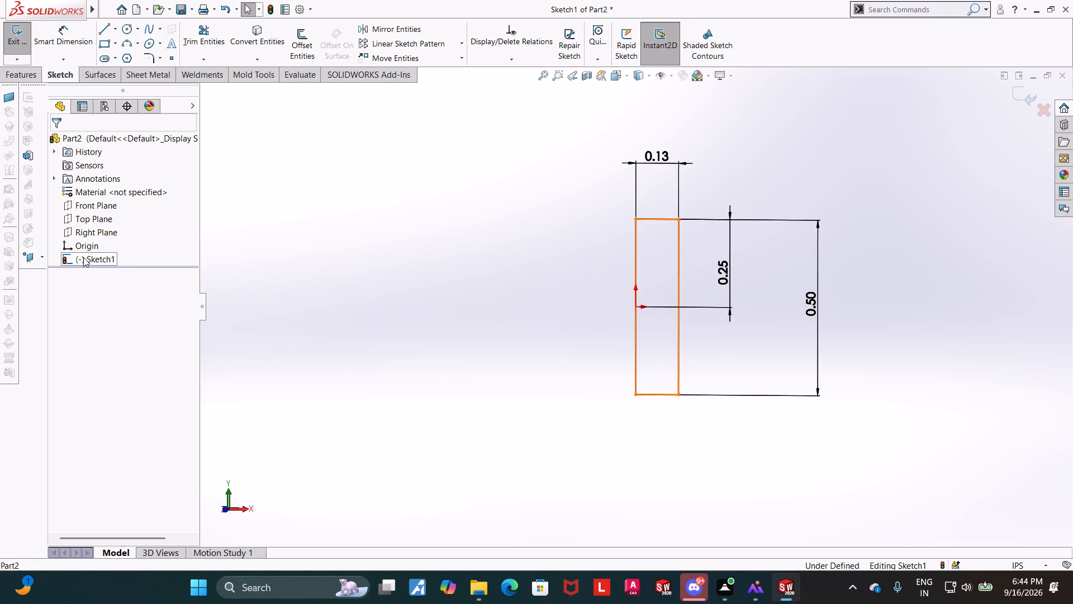
{"action": "left_click", "coordinate": [112, 240]}
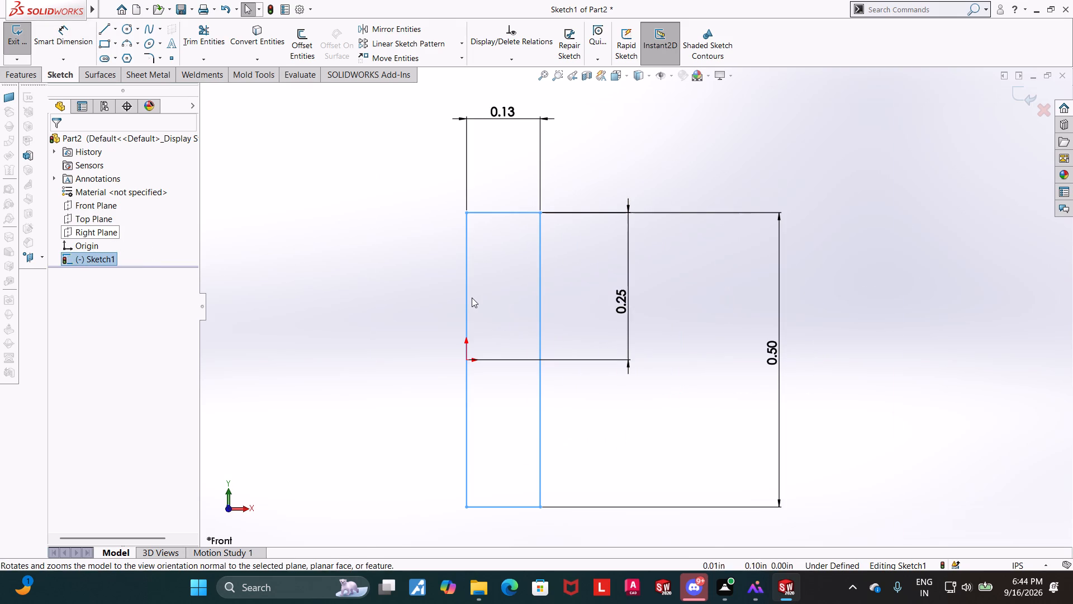
{"action": "left_click", "coordinate": [468, 287]}
{"action": "left_click", "coordinate": [466, 361], "text": "ctrl"}
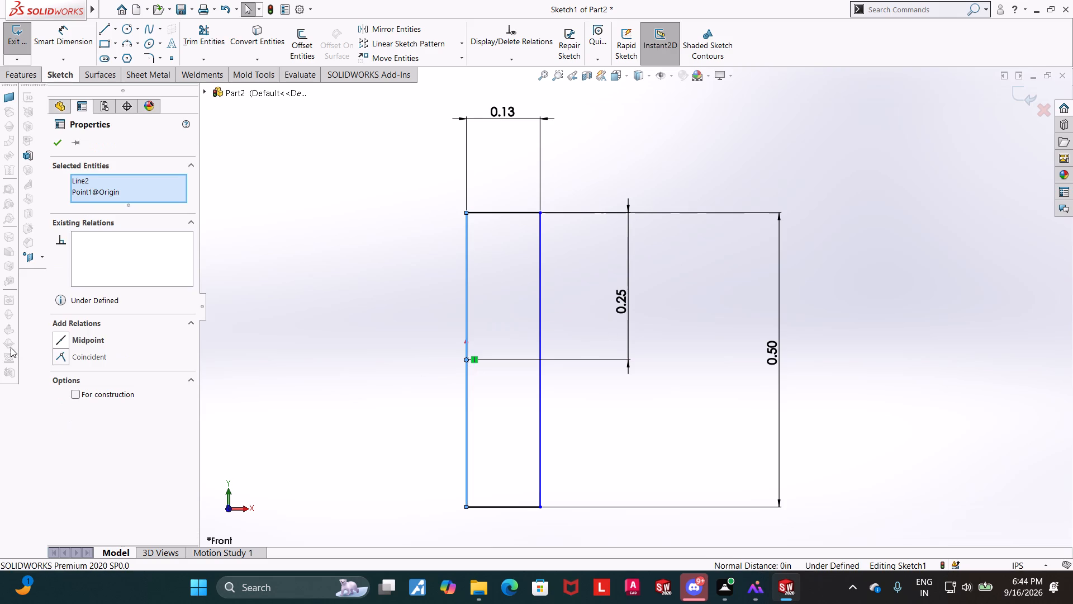
{"action": "left_click", "coordinate": [60, 354]}
{"action": "left_click", "coordinate": [58, 144]}
{"action": "key", "text": "Escape"}
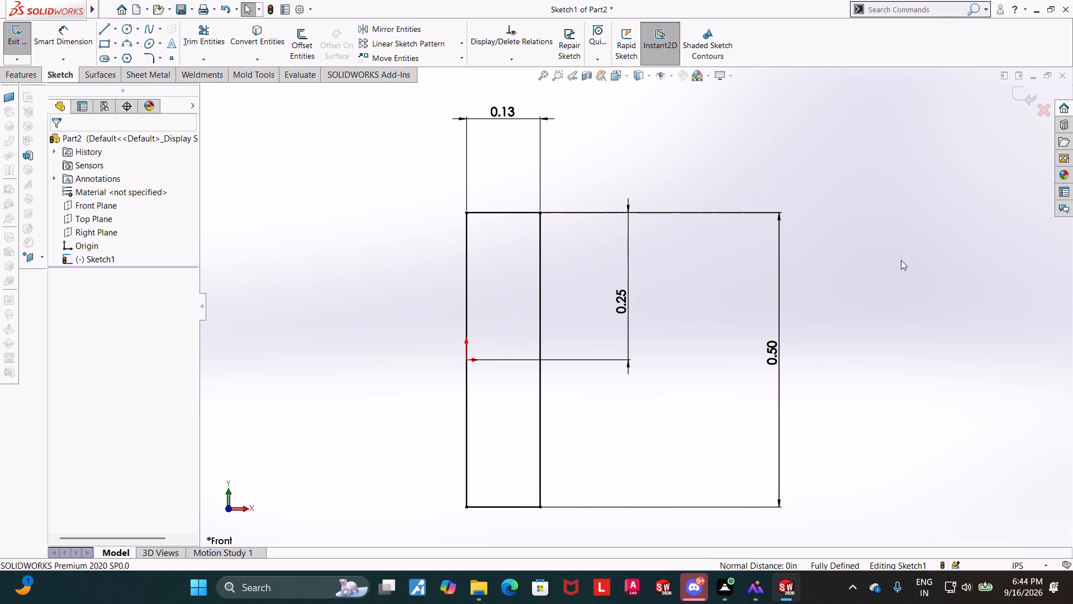
{"action": "key", "text": "Escape"}
{"action": "scroll", "coordinate": [846, 279], "scroll_direction": "up", "scroll_amount": 5}
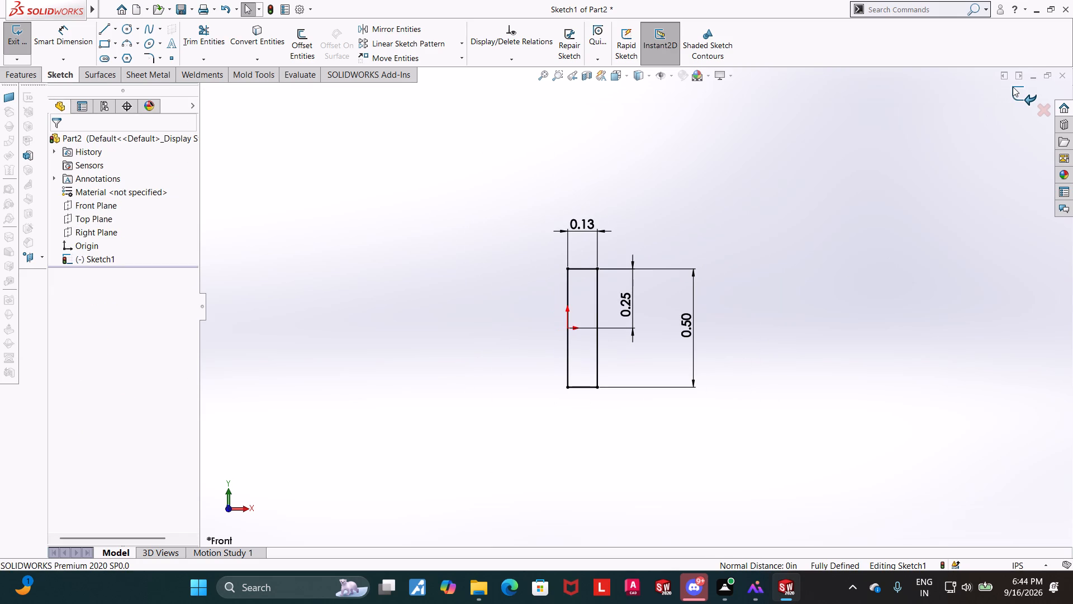
{"action": "left_click", "coordinate": [1013, 87]}
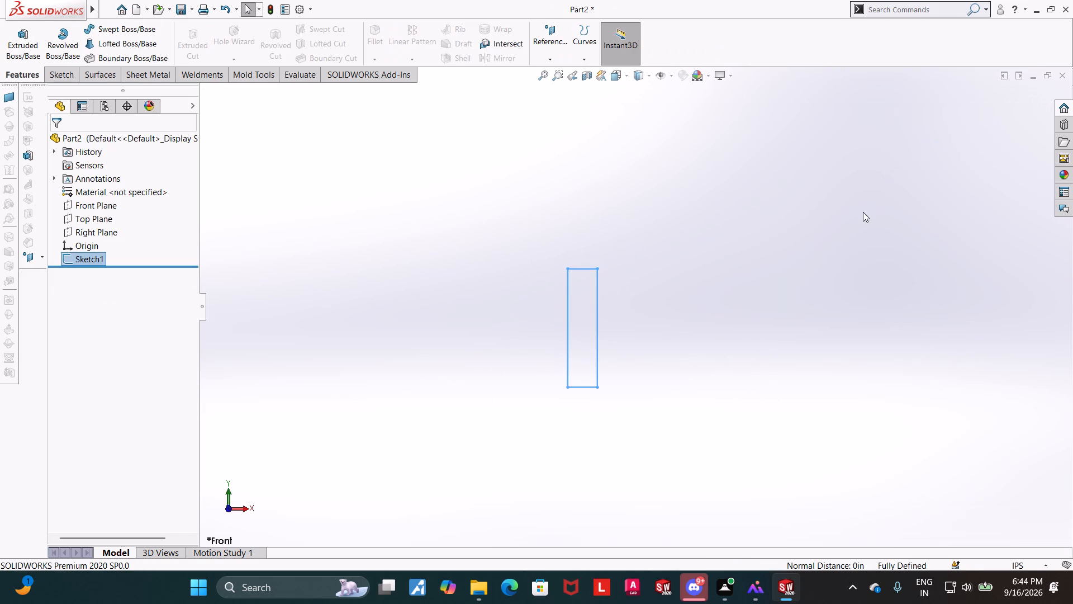
Extrude the rectangle as a boss 0.5 in deep with the Mid Plane end condition.
{"action": "middle_click_drag", "start_coordinate": [860, 213], "coordinate": [827, 217]}
{"action": "left_click", "coordinate": [27, 34]}
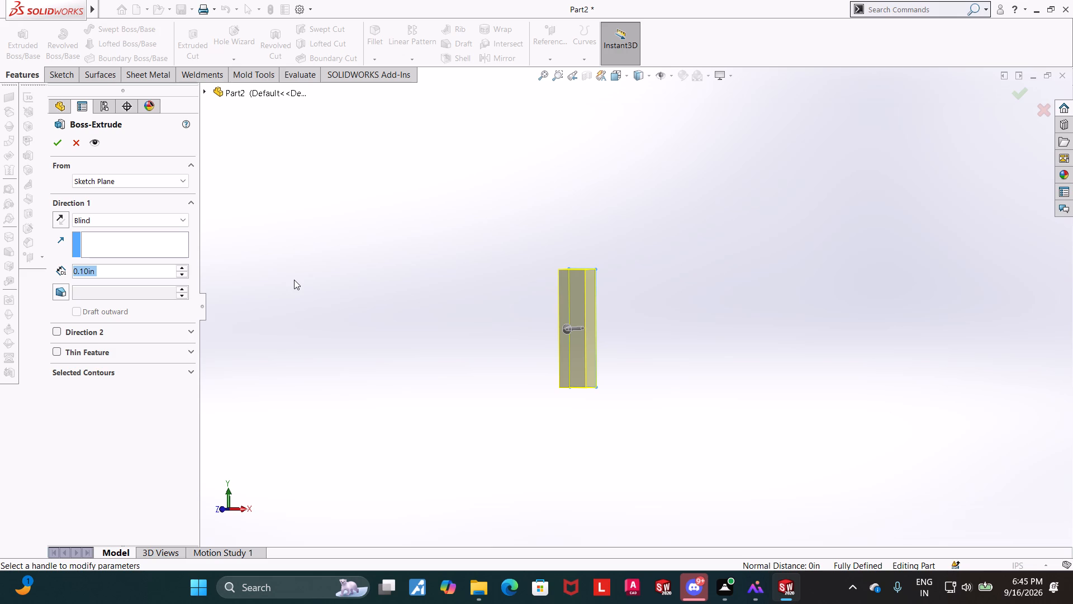
{"action": "type", "text": "0.5"}
{"action": "key", "text": "Return"}
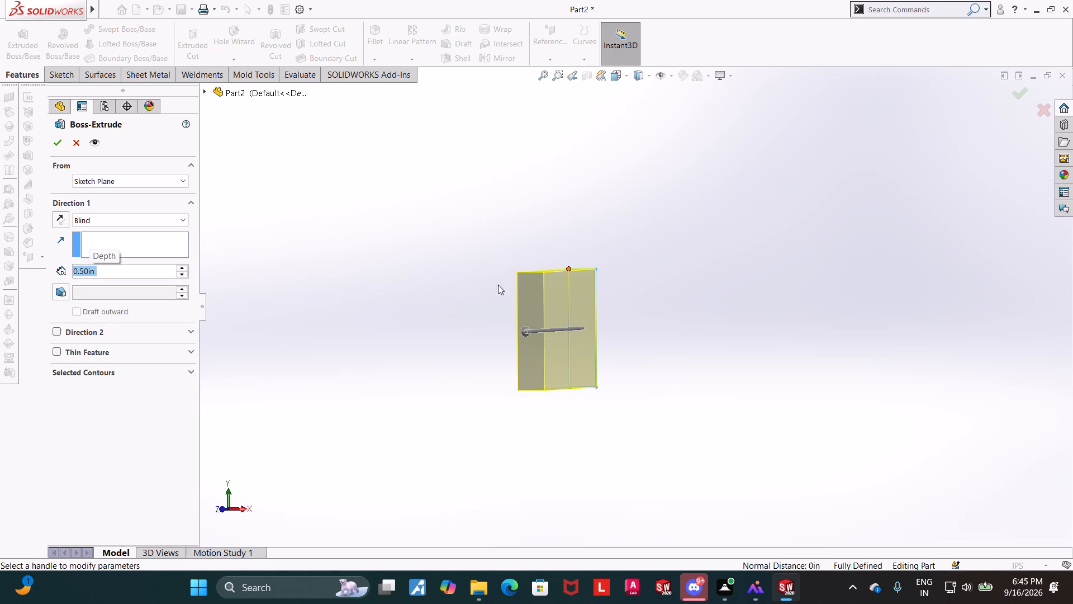
{"action": "middle_click_drag", "start_coordinate": [428, 271], "coordinate": [361, 266]}
{"action": "left_click", "coordinate": [117, 221]}
{"action": "left_click", "coordinate": [91, 280]}
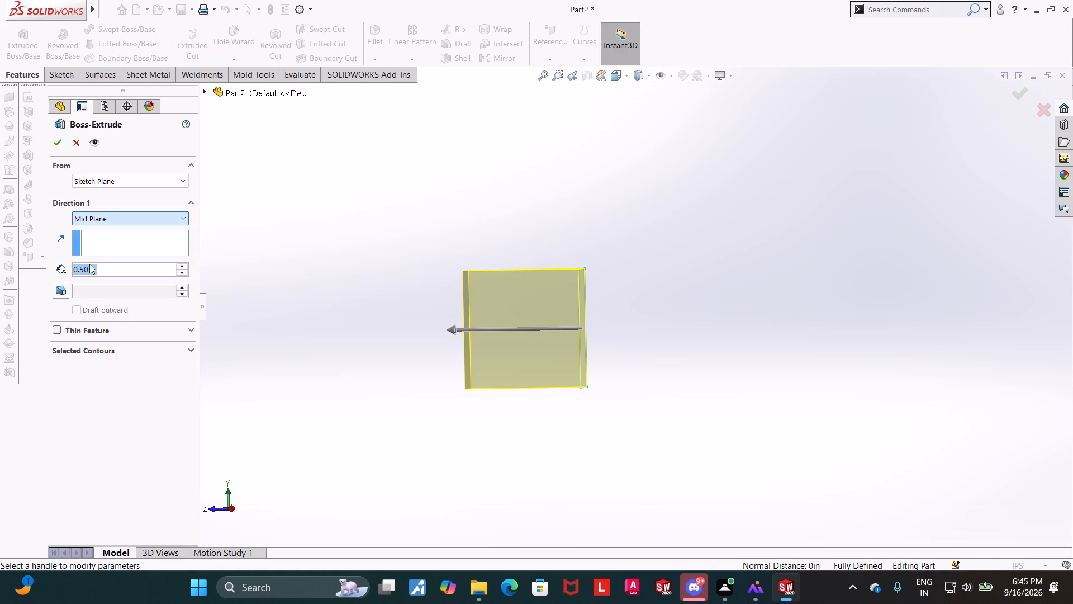
{"action": "left_click", "coordinate": [60, 144]}
Open a new sketch on the block's 0.5 in square face and orient the view normal to it.
{"action": "left_click", "coordinate": [341, 352]}
{"action": "middle_click_drag", "start_coordinate": [343, 353], "coordinate": [423, 353]}
{"action": "middle_click_drag", "start_coordinate": [425, 358], "coordinate": [477, 363]}
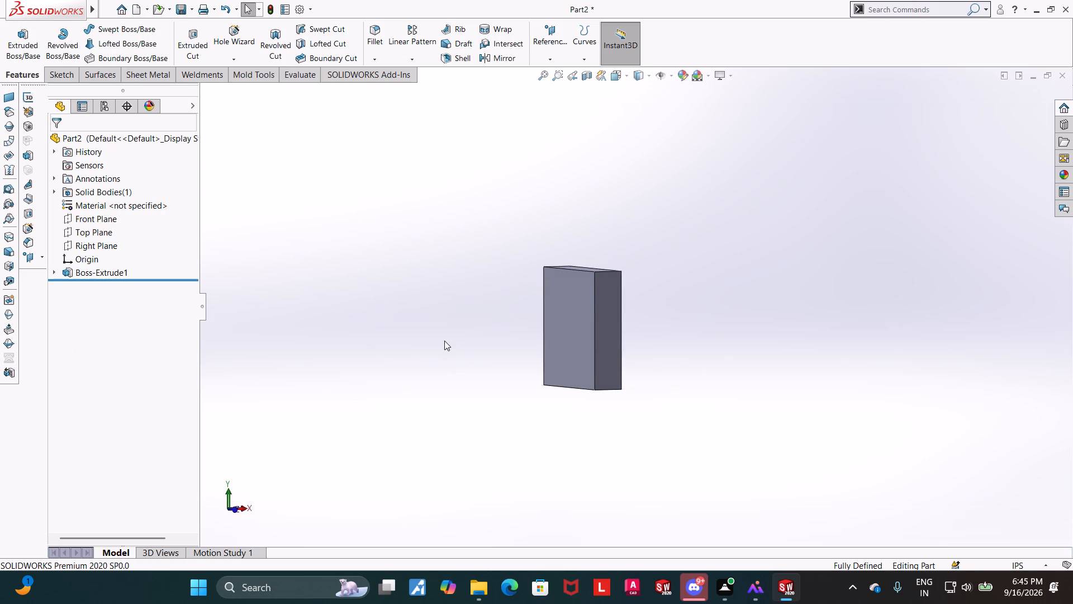
{"action": "middle_click_drag", "start_coordinate": [780, 394], "coordinate": [699, 389]}
{"action": "left_click", "coordinate": [604, 341]}
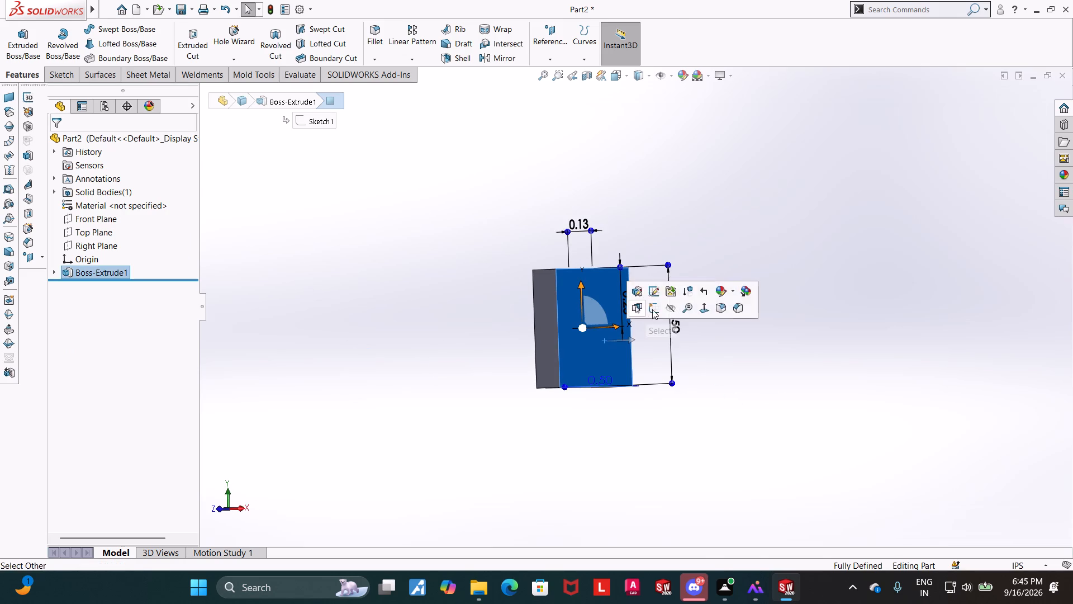
{"action": "left_click", "coordinate": [653, 309]}
{"action": "left_click", "coordinate": [106, 286]}
{"action": "left_click", "coordinate": [133, 271]}
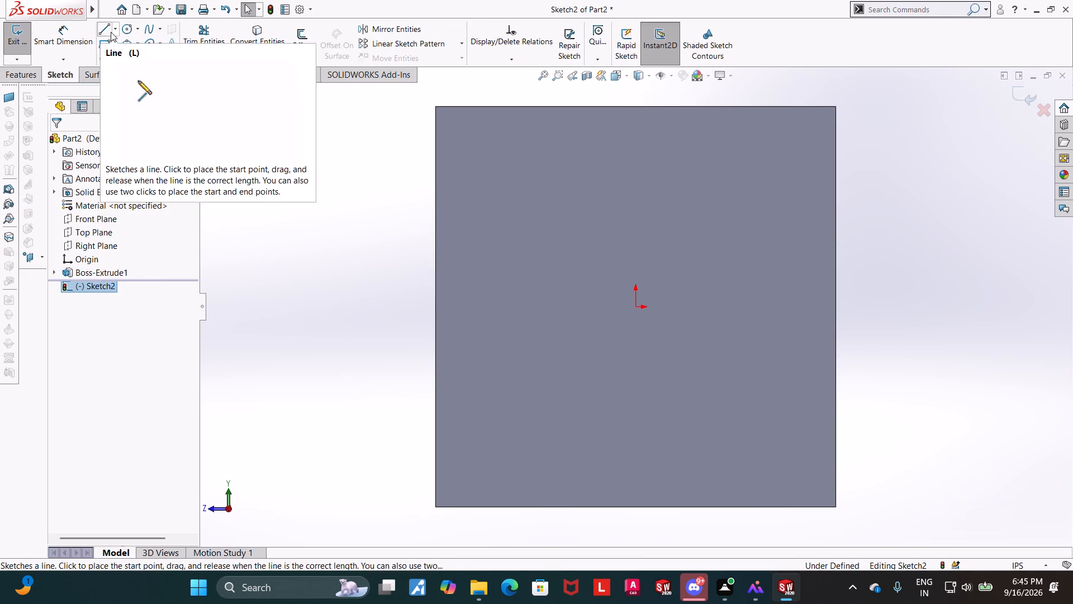
Sketch a circle about 0.2 in in diameter centred on the origin of the square face.
{"action": "scroll", "coordinate": [187, 106], "scroll_direction": "up", "scroll_amount": 5}
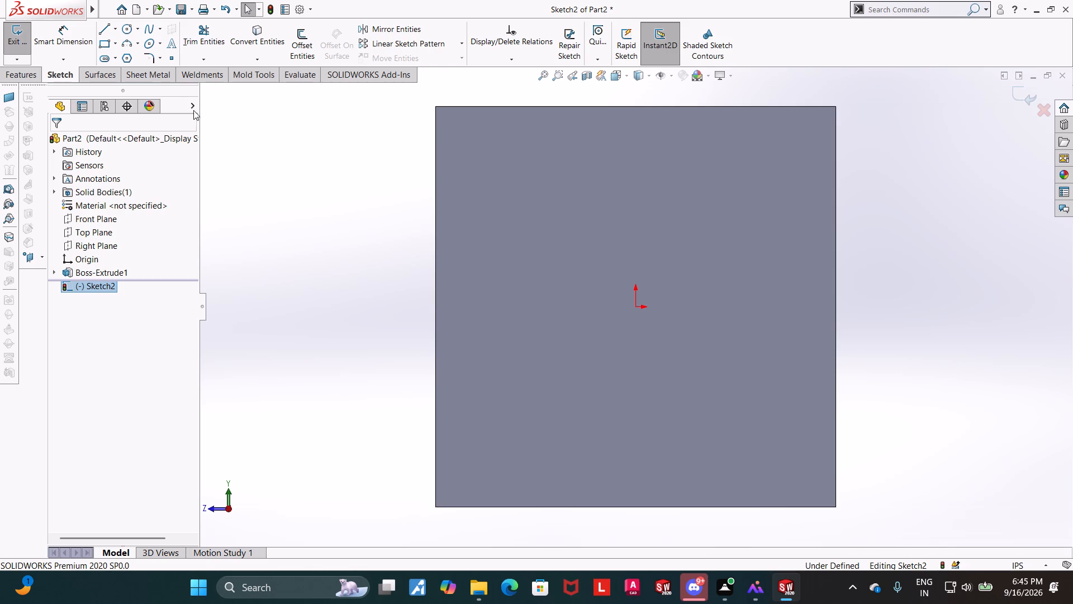
{"action": "scroll", "coordinate": [319, 248], "scroll_direction": "up", "scroll_amount": 5}
{"action": "middle_click_drag", "start_coordinate": [439, 336], "coordinate": [529, 311]}
{"action": "scroll", "coordinate": [519, 351], "scroll_direction": "up", "scroll_amount": 3}
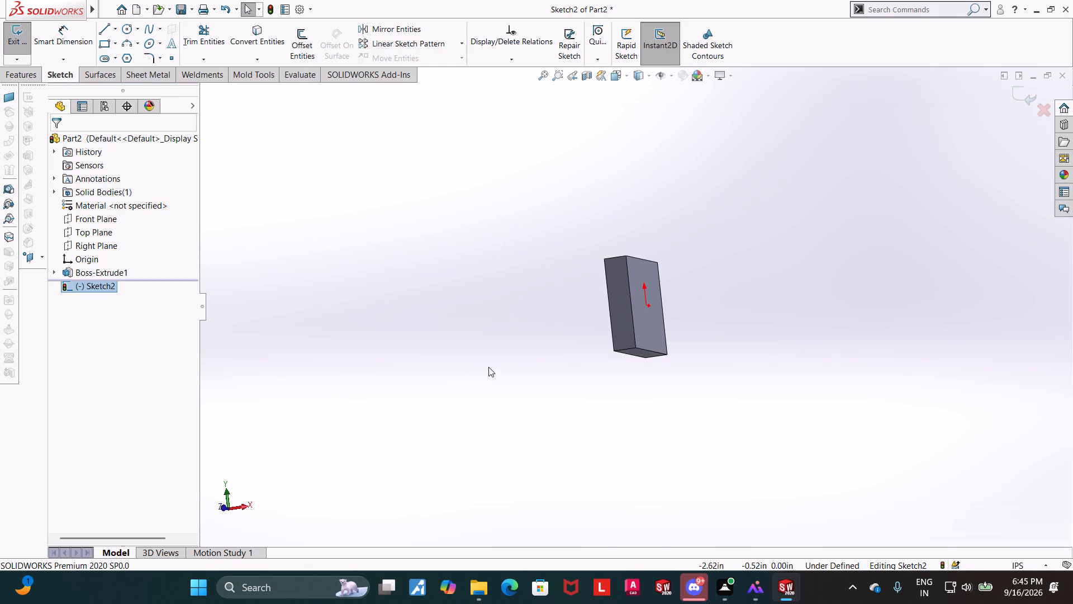
{"action": "middle_click_drag", "start_coordinate": [488, 367], "coordinate": [583, 375]}
{"action": "left_click", "coordinate": [840, 414]}
{"action": "middle_click_drag", "start_coordinate": [796, 347], "coordinate": [789, 350]}
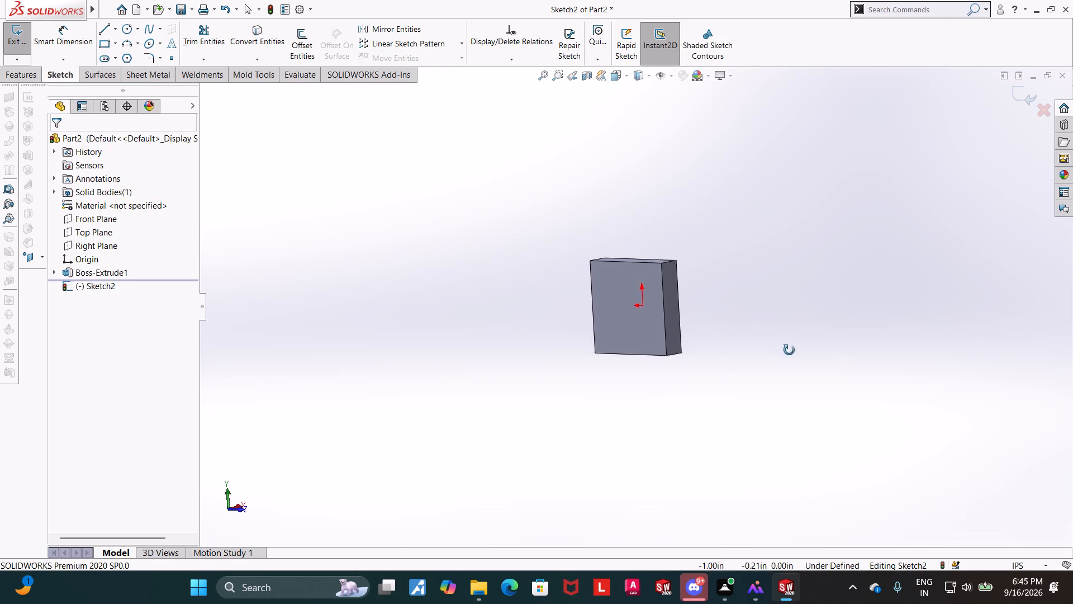
{"action": "middle_click_drag", "start_coordinate": [789, 350], "coordinate": [789, 351]}
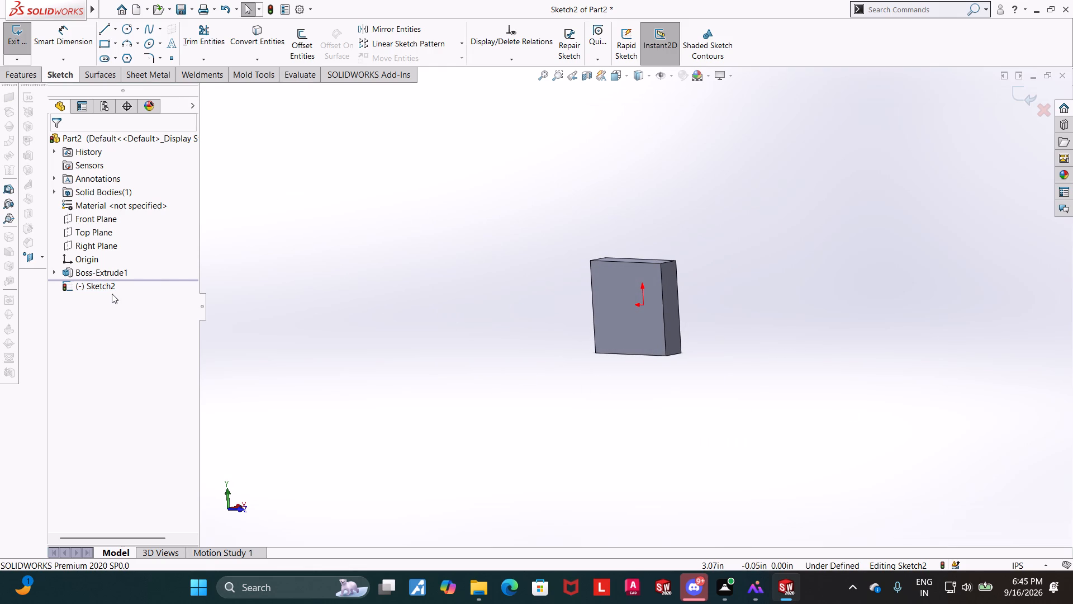
{"action": "middle_click_drag", "start_coordinate": [544, 364], "coordinate": [439, 364]}
{"action": "left_click", "coordinate": [110, 285]}
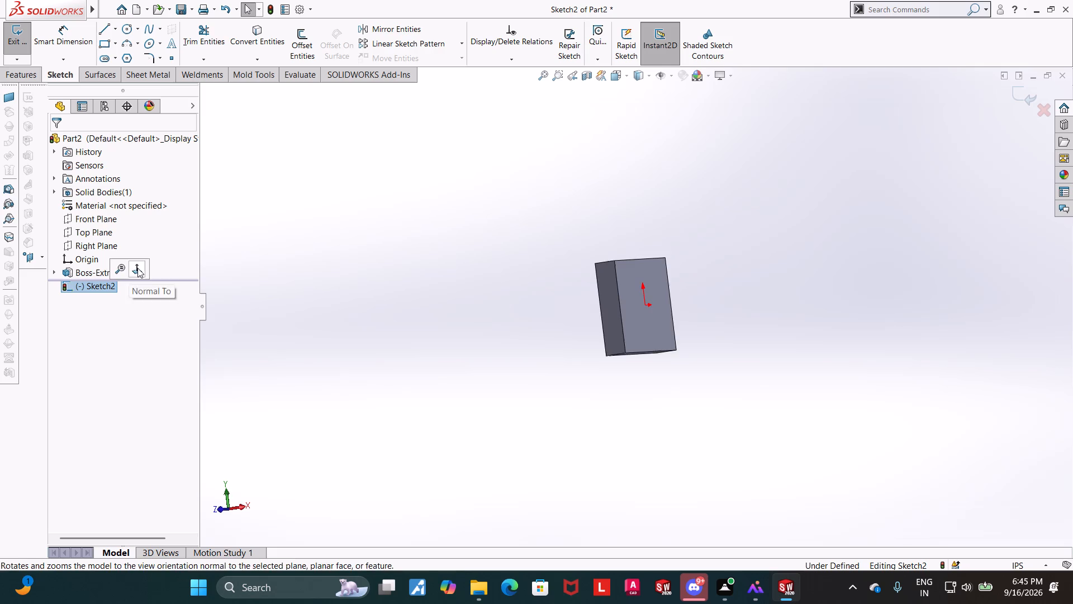
{"action": "left_click", "coordinate": [137, 268]}
{"action": "left_click", "coordinate": [127, 27]}
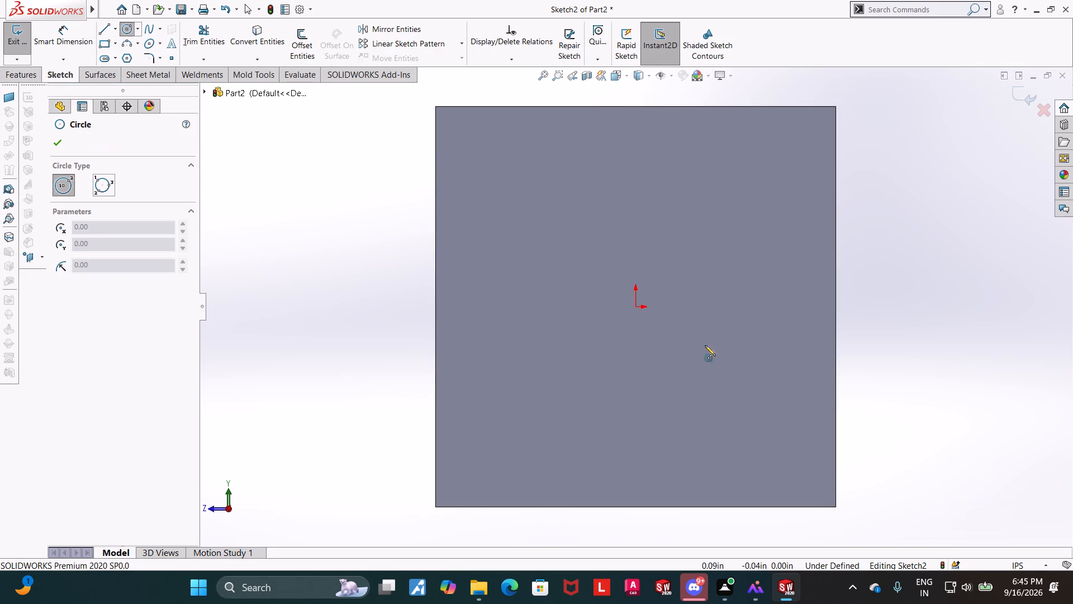
{"action": "left_click", "coordinate": [635, 305]}
{"action": "left_click", "coordinate": [704, 262]}
{"action": "key", "text": "Escape"}
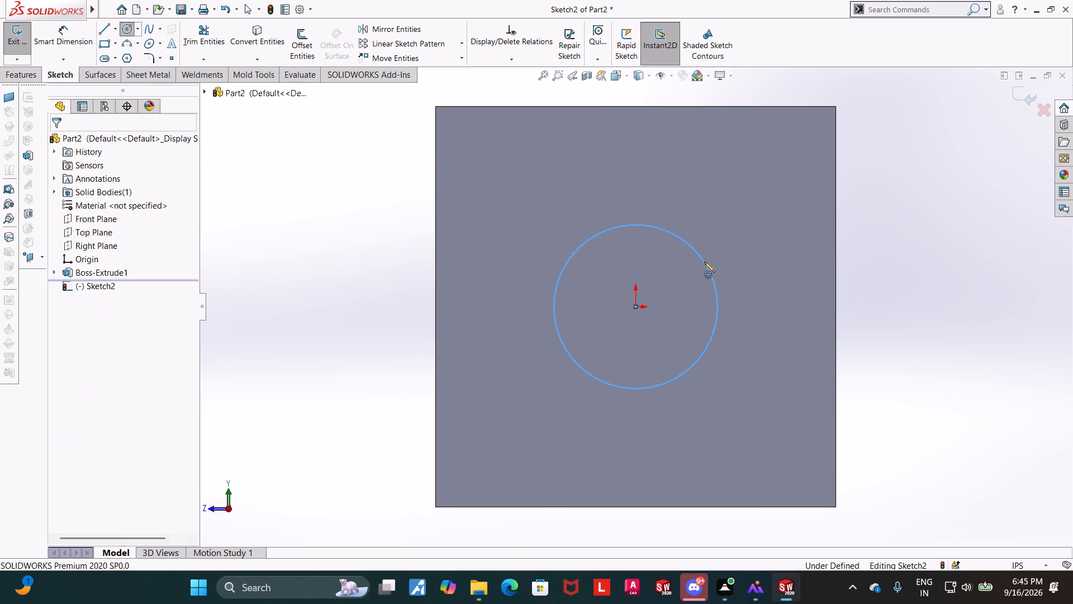
{"action": "key", "text": "Escape"}
Dimension the circle's diameter as 0.313 in and exit the sketch.
{"action": "left_click", "coordinate": [67, 37]}
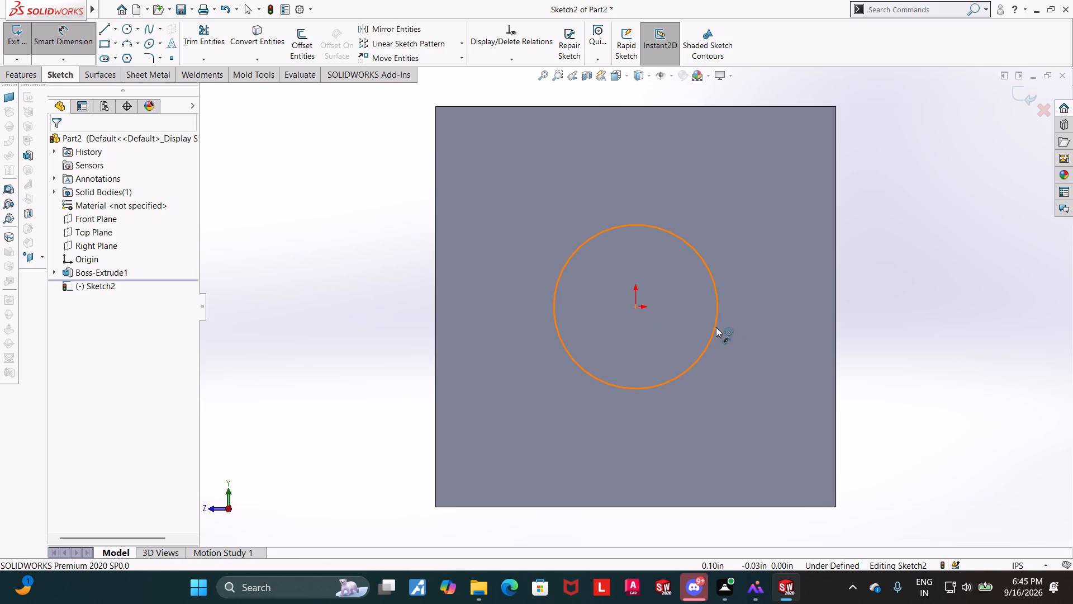
{"action": "left_click", "coordinate": [716, 327]}
{"action": "left_click", "coordinate": [762, 257]}
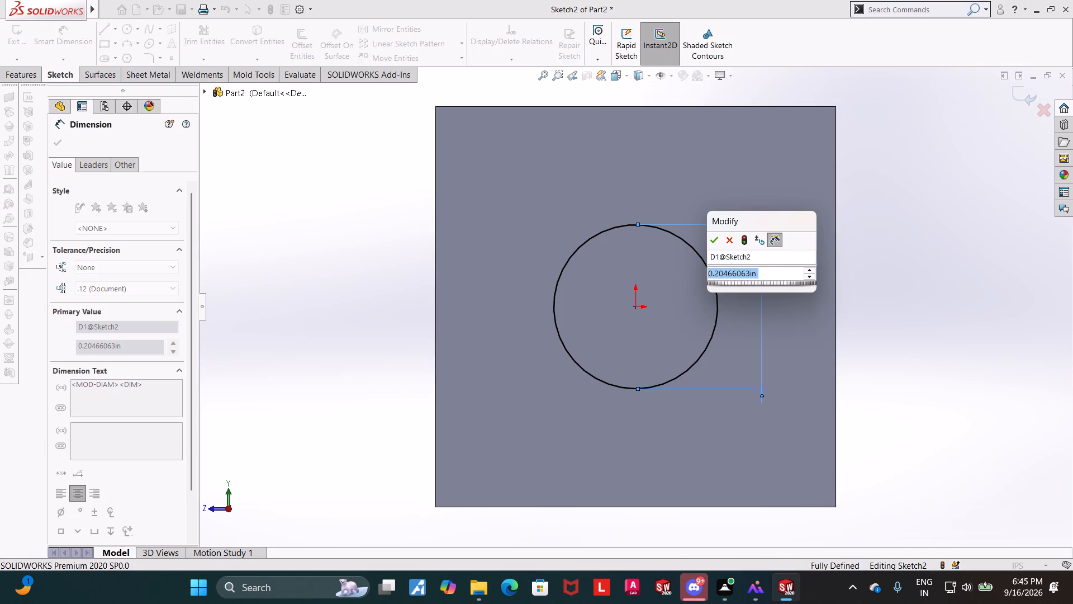
{"action": "key", "text": "3"}
{"action": "key", "text": "BackSpace"}
{"action": "type", "text": "0.313"}
{"action": "key", "text": "Return"}
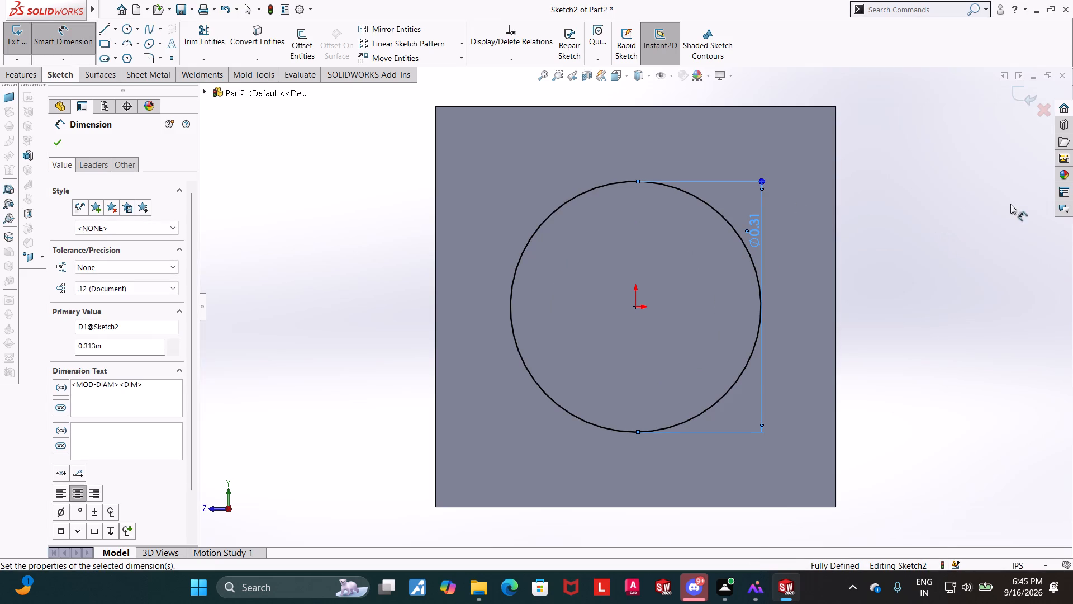
{"action": "left_click", "coordinate": [1022, 93]}
Extrude the circle as a Blind boss 1.5 in deep, merged with the block.
{"action": "middle_click_drag", "start_coordinate": [936, 213], "coordinate": [916, 219]}
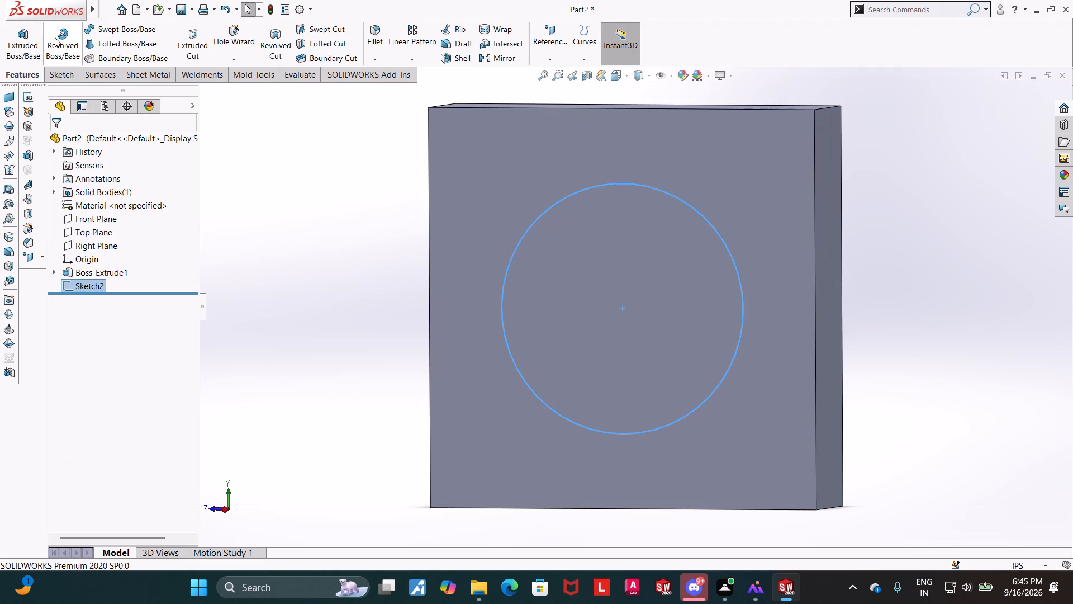
{"action": "left_click", "coordinate": [31, 44]}
{"action": "type", "text": "1.5"}
{"action": "key", "text": "Return"}
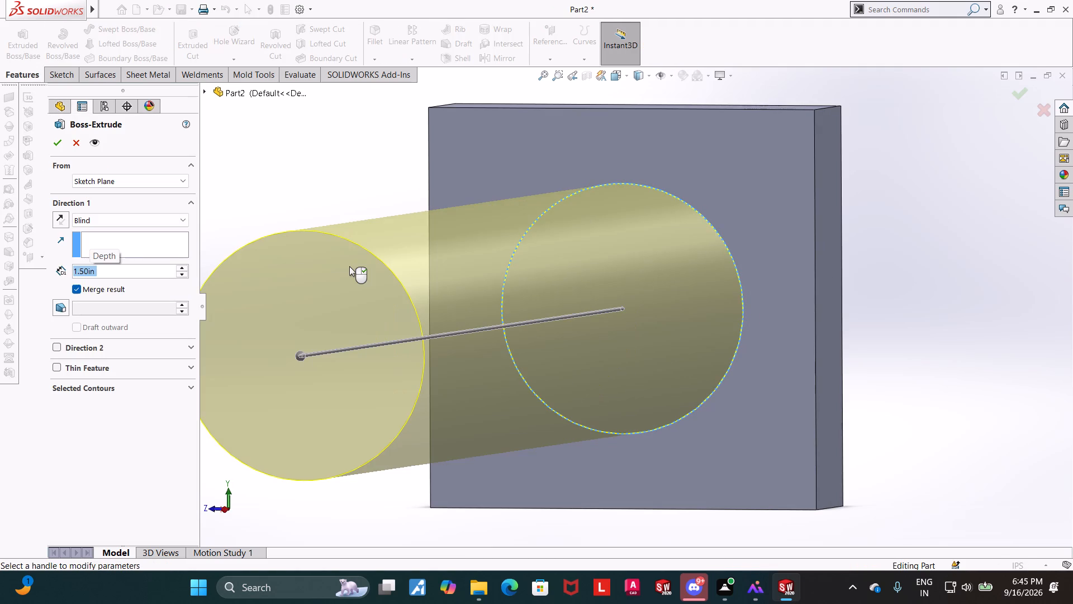
{"action": "left_click", "coordinate": [51, 141]}
Chamfer the circular edge at the cylinder's free end with a 1/16 in distance and a 45° angle.
{"action": "scroll", "coordinate": [515, 244], "scroll_direction": "up", "scroll_amount": 4}
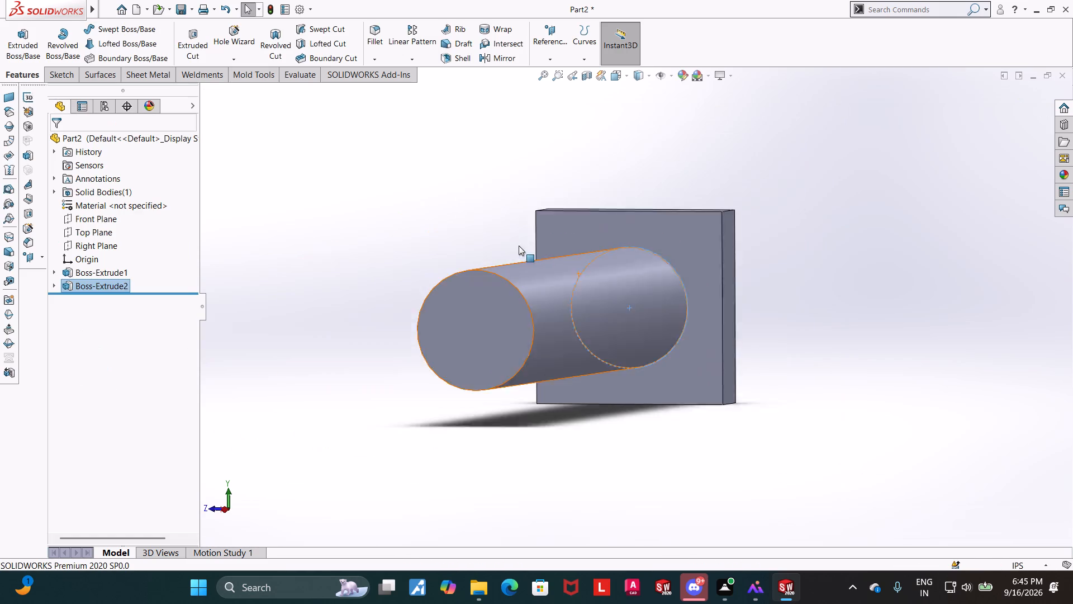
{"action": "scroll", "coordinate": [519, 246], "scroll_direction": "up", "scroll_amount": 2}
{"action": "left_click", "coordinate": [466, 253]}
{"action": "middle_click_drag", "start_coordinate": [460, 253], "coordinate": [447, 259]}
{"action": "left_click", "coordinate": [381, 59]}
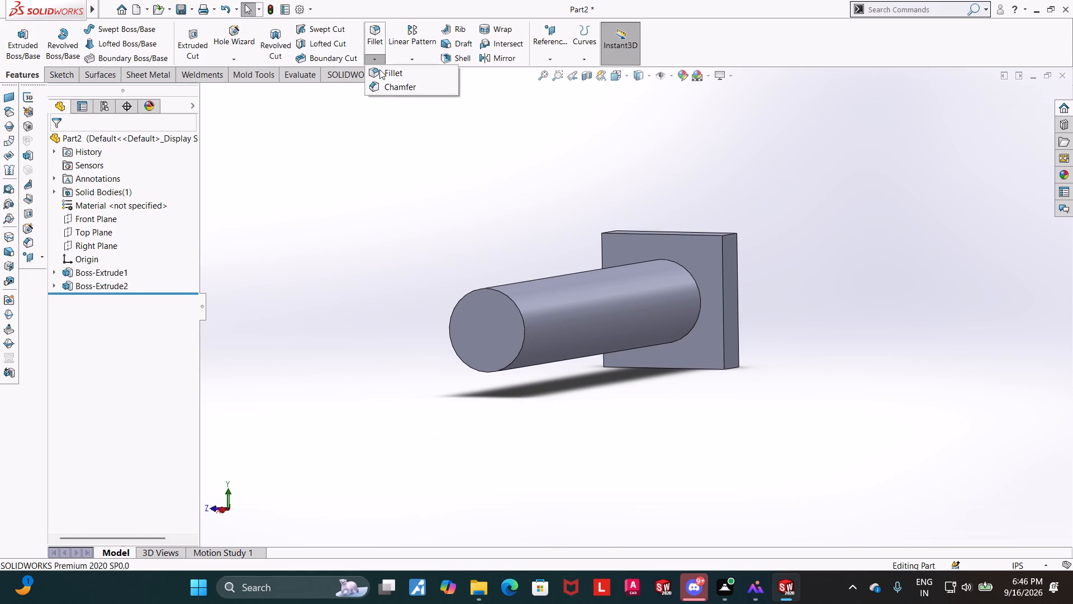
{"action": "left_click", "coordinate": [379, 89]}
{"action": "left_click", "coordinate": [488, 290]}
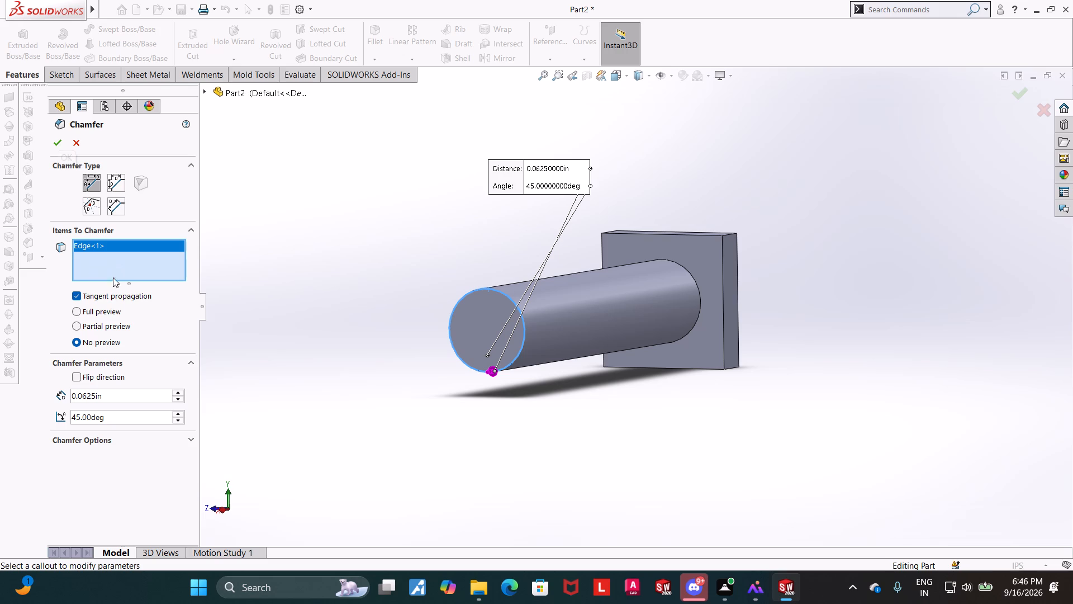
{"action": "left_click", "coordinate": [124, 402]}
{"action": "left_click_drag", "start_coordinate": [124, 401], "coordinate": [24, 392]}
{"action": "left_click_drag", "start_coordinate": [124, 398], "coordinate": [41, 389]}
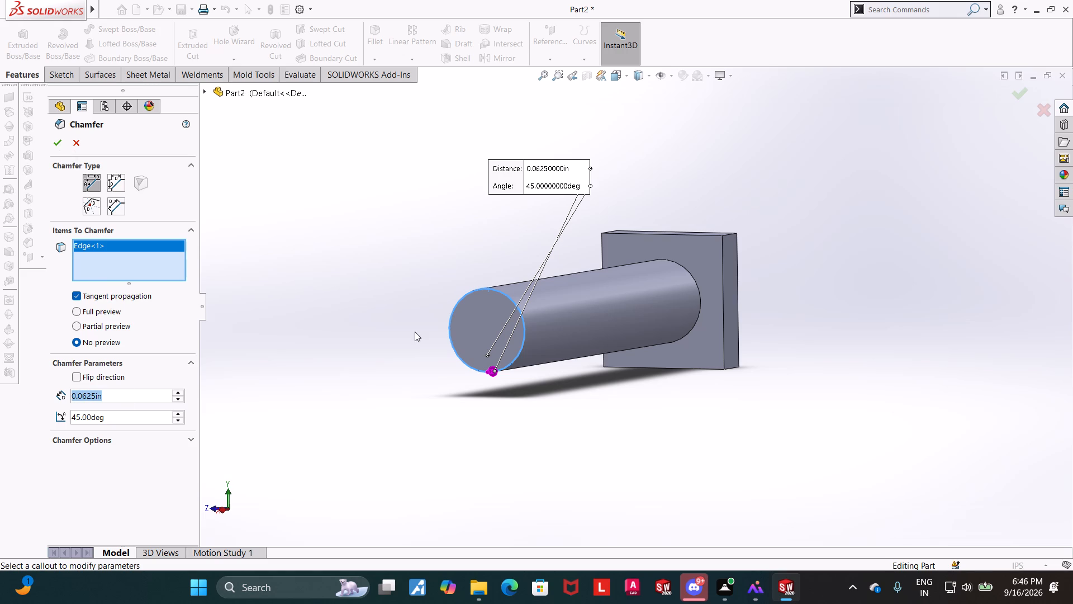
{"action": "type", "text": "1/16"}
{"action": "key", "text": "Return"}
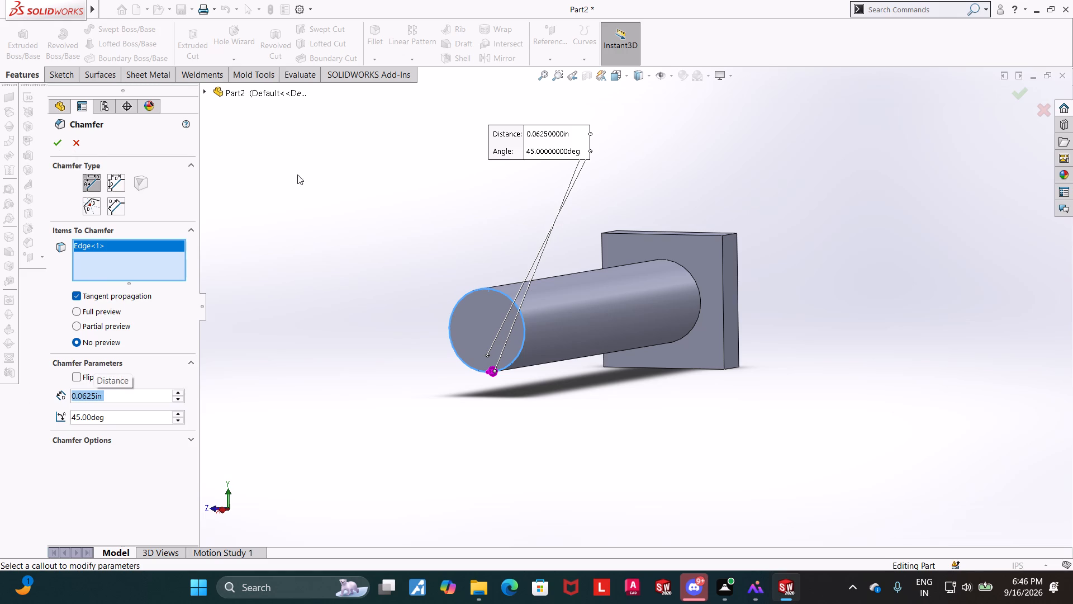
{"action": "left_click", "coordinate": [57, 143]}
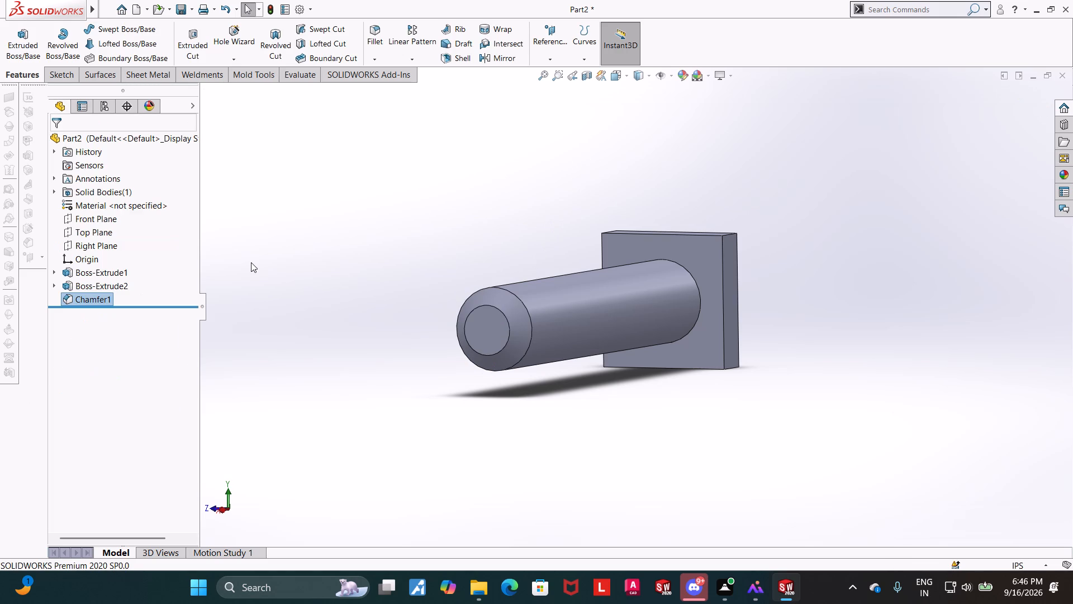
Examine the chamfered shank and its square head from several angles.
{"action": "left_click", "coordinate": [251, 262]}
{"action": "middle_click_drag", "start_coordinate": [395, 314], "coordinate": [385, 360]}
{"action": "scroll", "coordinate": [605, 346], "scroll_direction": "down", "scroll_amount": 2}
{"action": "scroll", "coordinate": [728, 381], "scroll_direction": "up", "scroll_amount": 1}
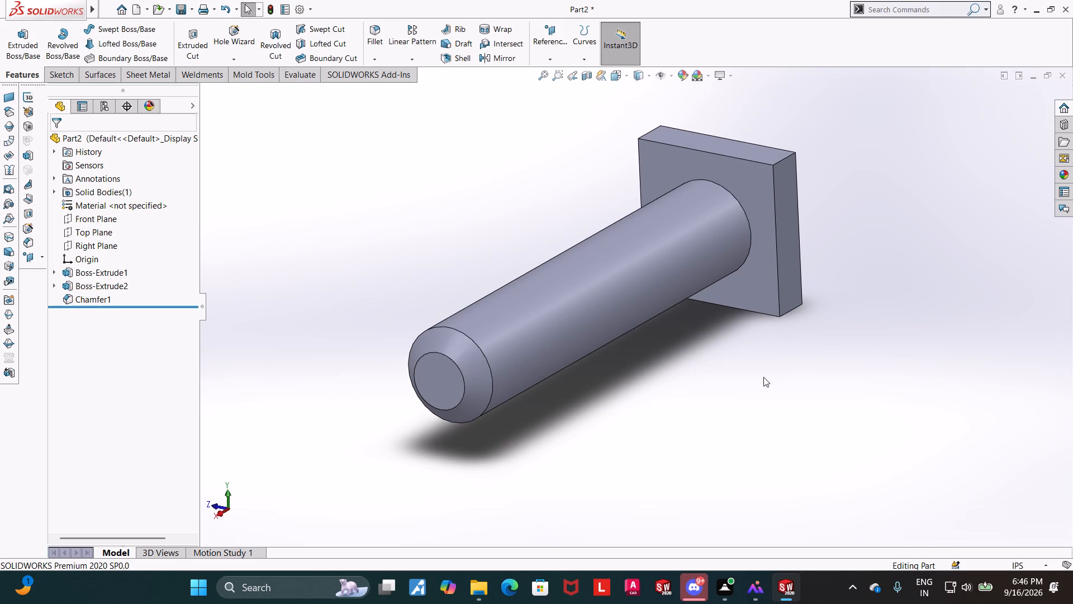
{"action": "middle_click_drag", "start_coordinate": [841, 276], "coordinate": [804, 291]}
{"action": "scroll", "coordinate": [840, 276], "scroll_direction": "up", "scroll_amount": 1}
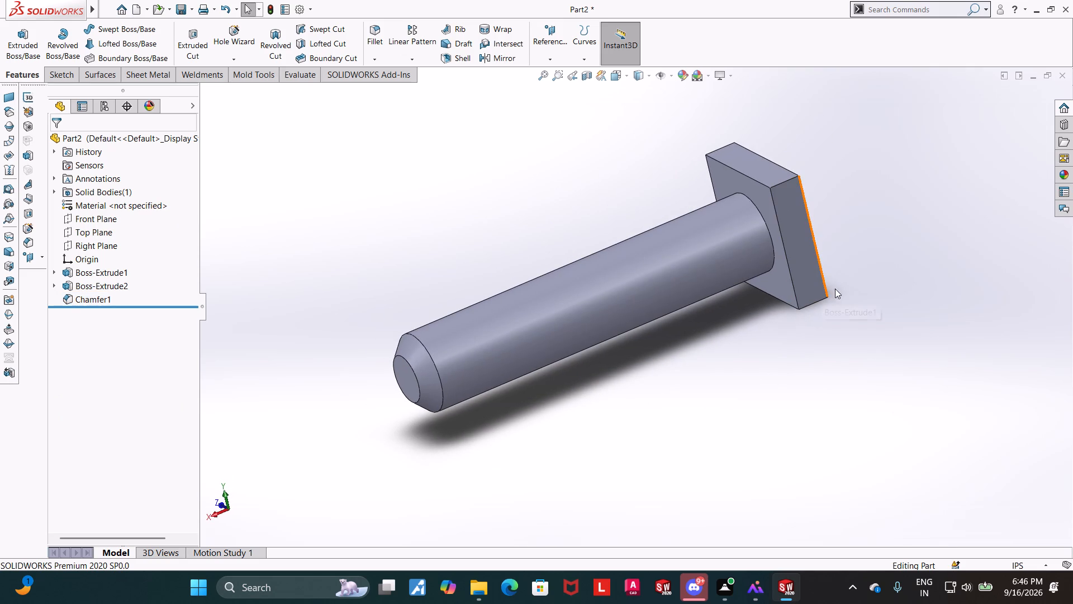
{"action": "middle_click_drag", "start_coordinate": [904, 289], "coordinate": [882, 298]}
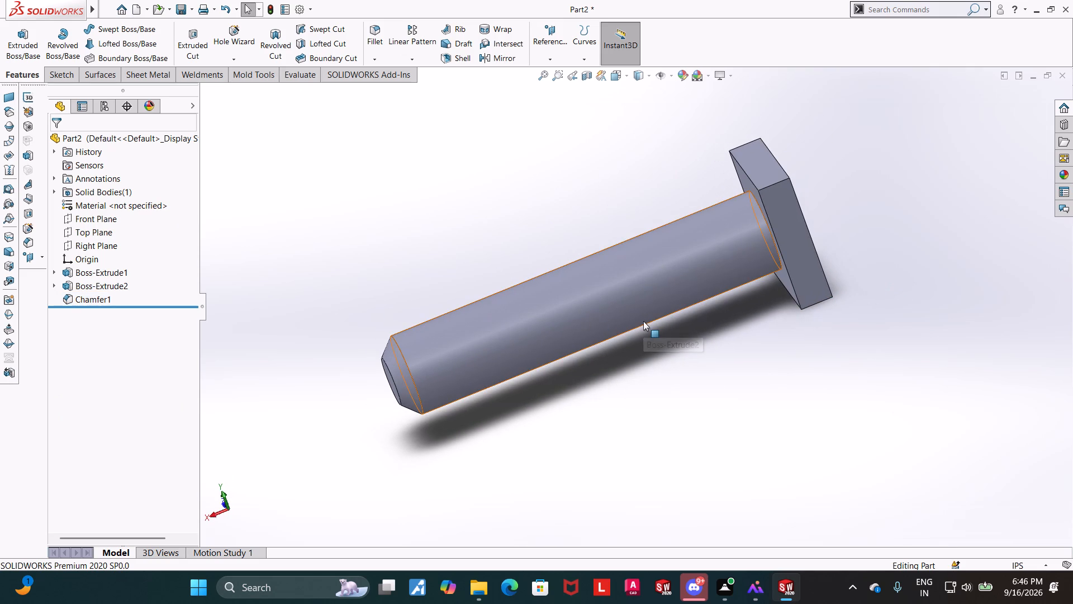
{"action": "middle_click_drag", "start_coordinate": [899, 356], "coordinate": [849, 338]}
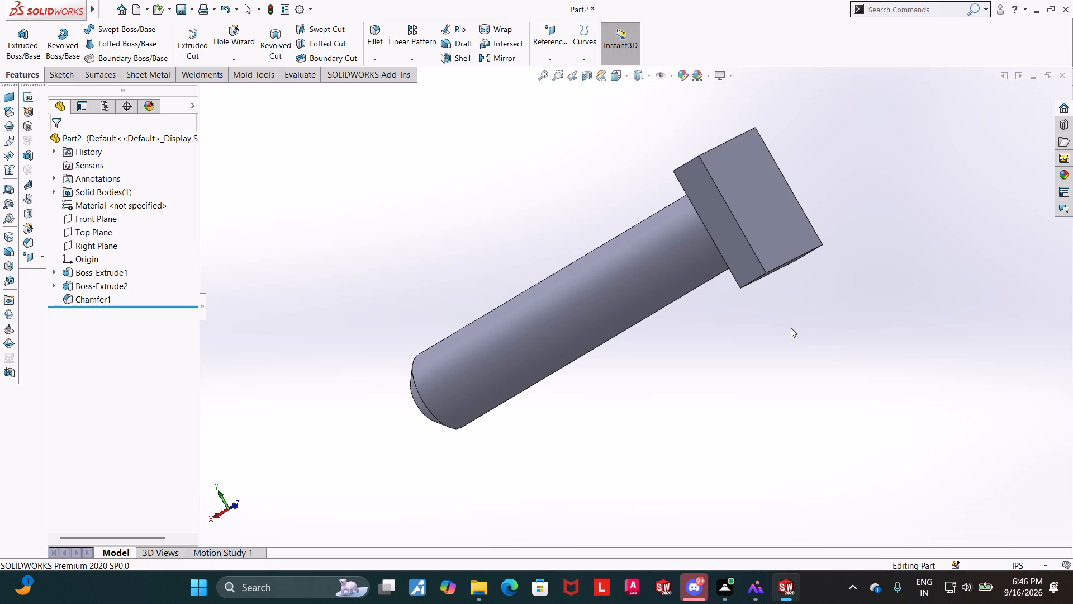
{"action": "middle_click_drag", "start_coordinate": [772, 354], "coordinate": [792, 375]}
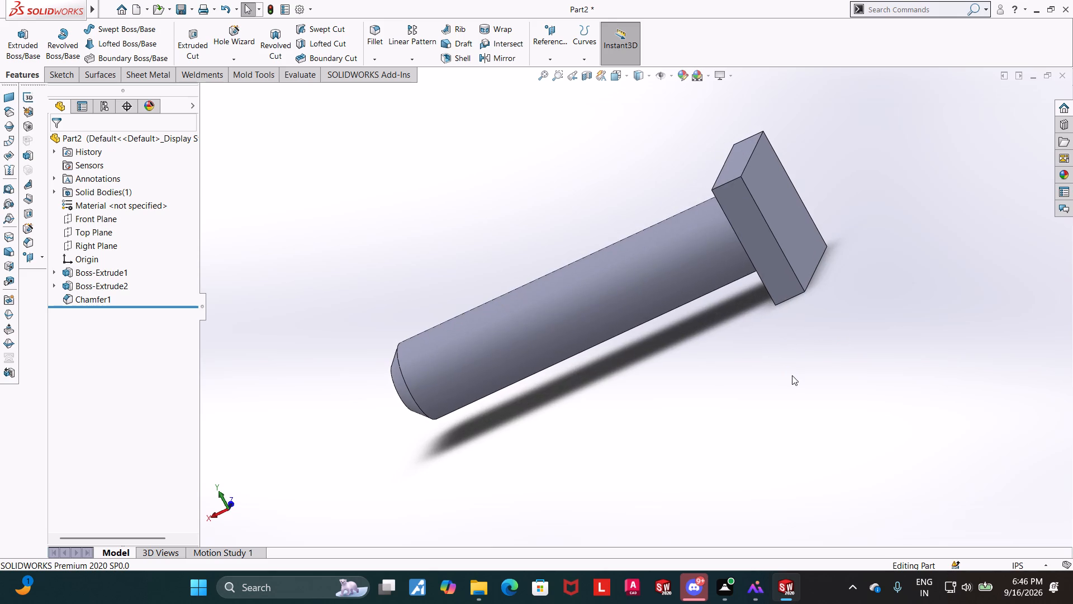
Open a new sketch on a narrow side face of the square head and orient the view normal to it.
{"action": "middle_click_drag", "start_coordinate": [783, 374], "coordinate": [885, 388]}
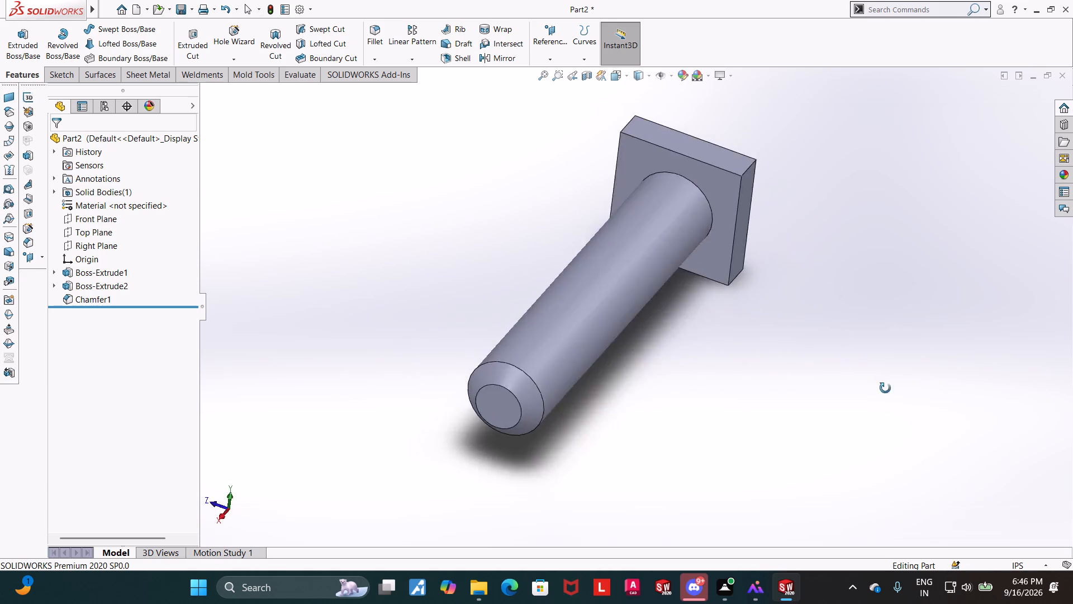
{"action": "middle_click_drag", "start_coordinate": [885, 388], "coordinate": [805, 431]}
{"action": "left_click", "coordinate": [774, 209]}
{"action": "left_click", "coordinate": [825, 177]}
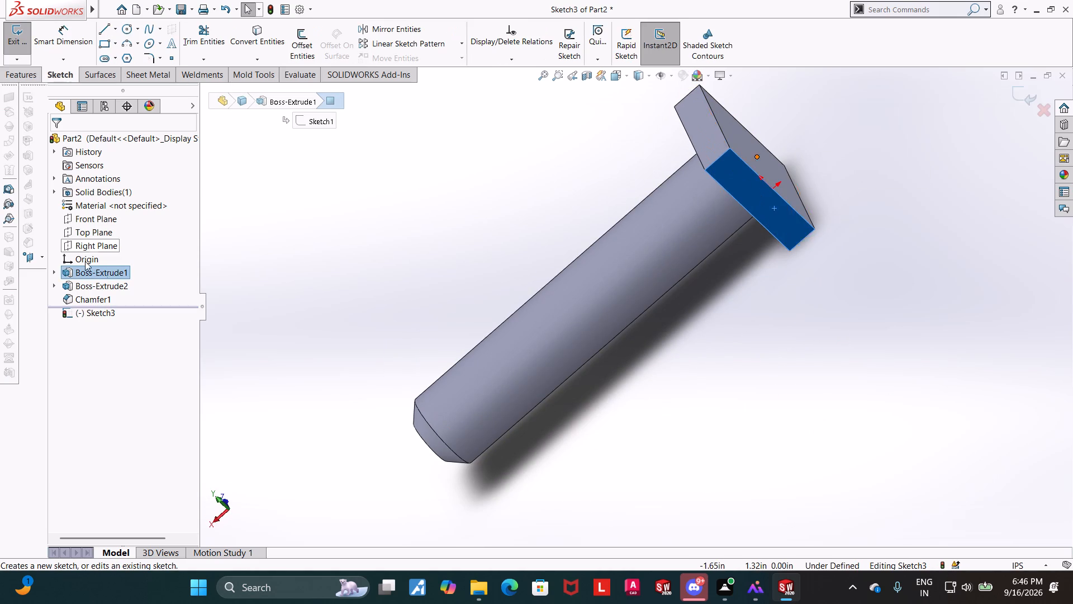
{"action": "left_click", "coordinate": [87, 317]}
{"action": "left_click", "coordinate": [120, 299]}
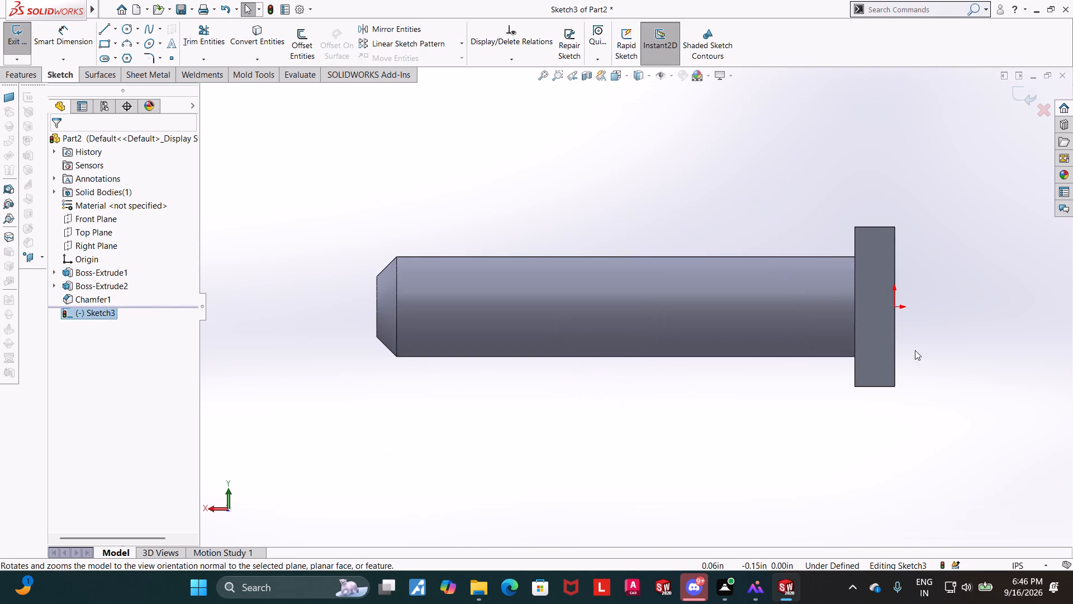
Sketch a horizontal centerline from the origin, extending outward beyond the head on the side opposite the shank.
{"action": "scroll", "coordinate": [965, 327], "scroll_direction": "up", "scroll_amount": 5}
{"action": "scroll", "coordinate": [939, 314], "scroll_direction": "down", "scroll_amount": 3}
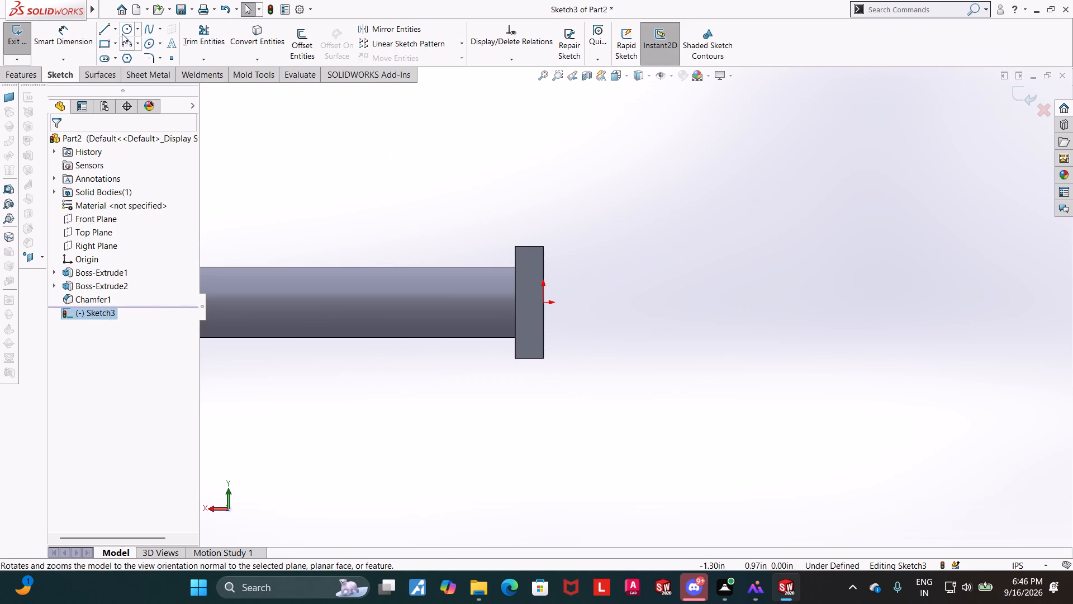
{"action": "left_click", "coordinate": [116, 31]}
{"action": "left_click", "coordinate": [124, 58]}
{"action": "left_click", "coordinate": [544, 305]}
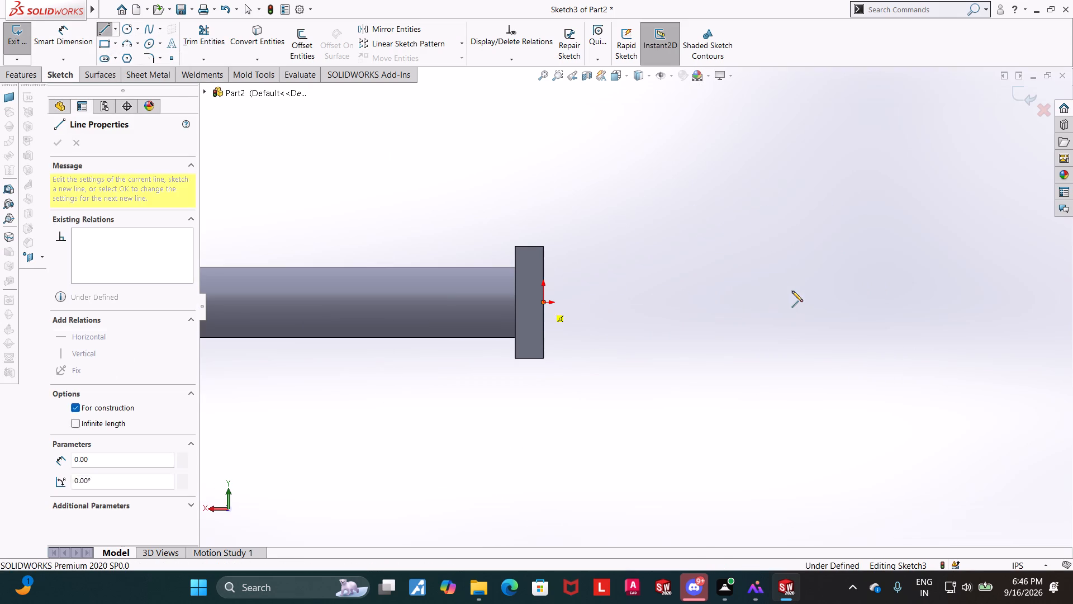
{"action": "left_click", "coordinate": [794, 304]}
{"action": "key", "text": "Escape"}
{"action": "key", "text": "Escape"}
{"action": "key", "text": "Escape"}
{"action": "key", "text": "Escape"}
{"action": "key", "text": "Escape"}
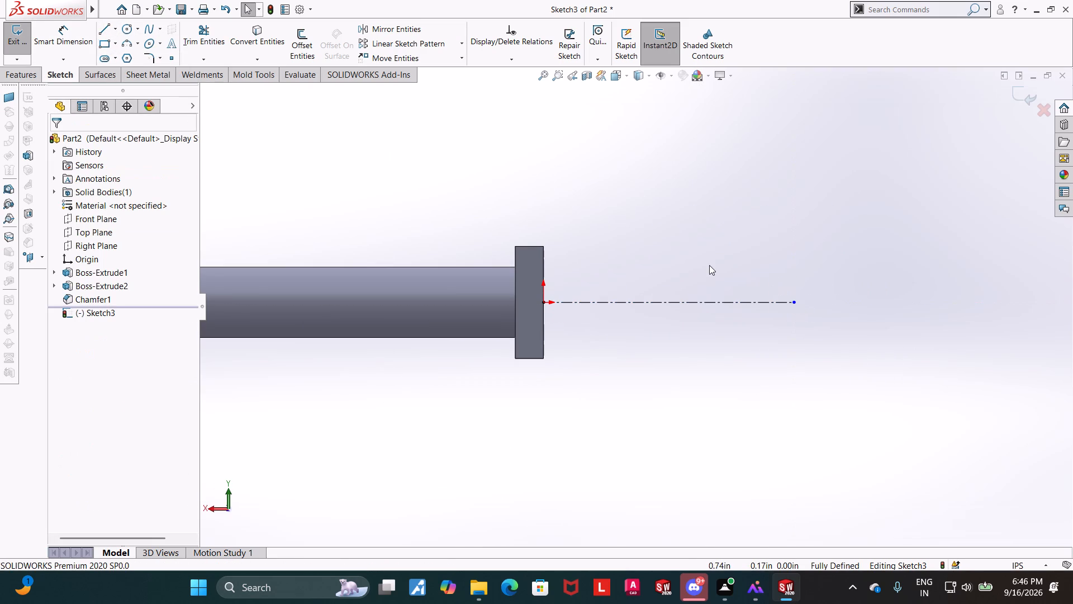
Sketch a circle centred on the centerline, clear of the square head.
{"action": "left_click", "coordinate": [452, 109]}
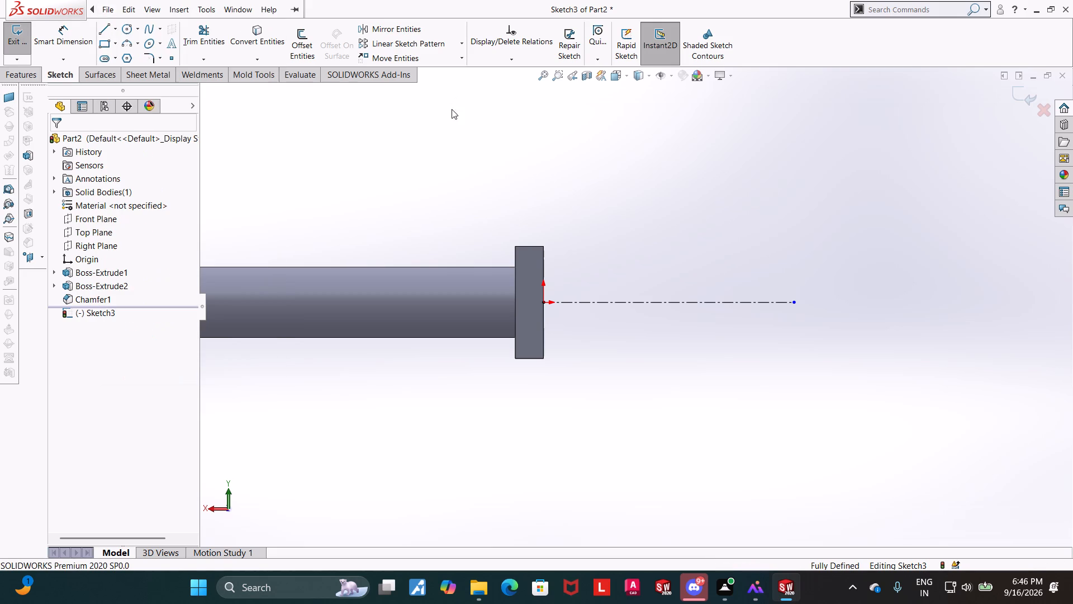
{"action": "left_click", "coordinate": [122, 31]}
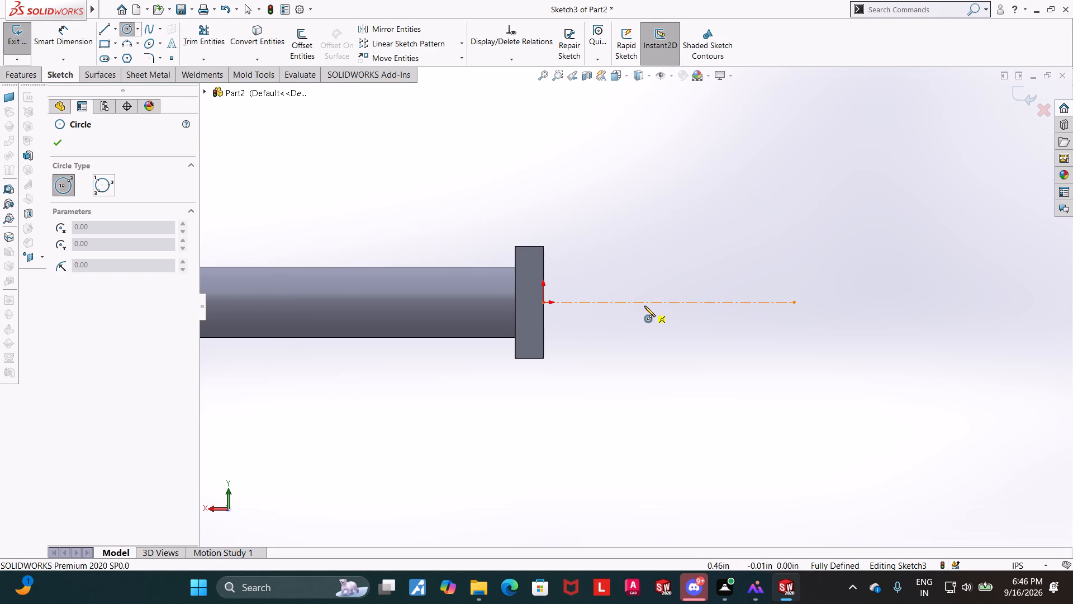
{"action": "left_click", "coordinate": [644, 302]}
{"action": "left_click", "coordinate": [673, 281]}
{"action": "key", "text": "Escape"}
Dimension the circle on the centerline with a diameter of 0.25 in.
{"action": "left_click", "coordinate": [75, 44]}
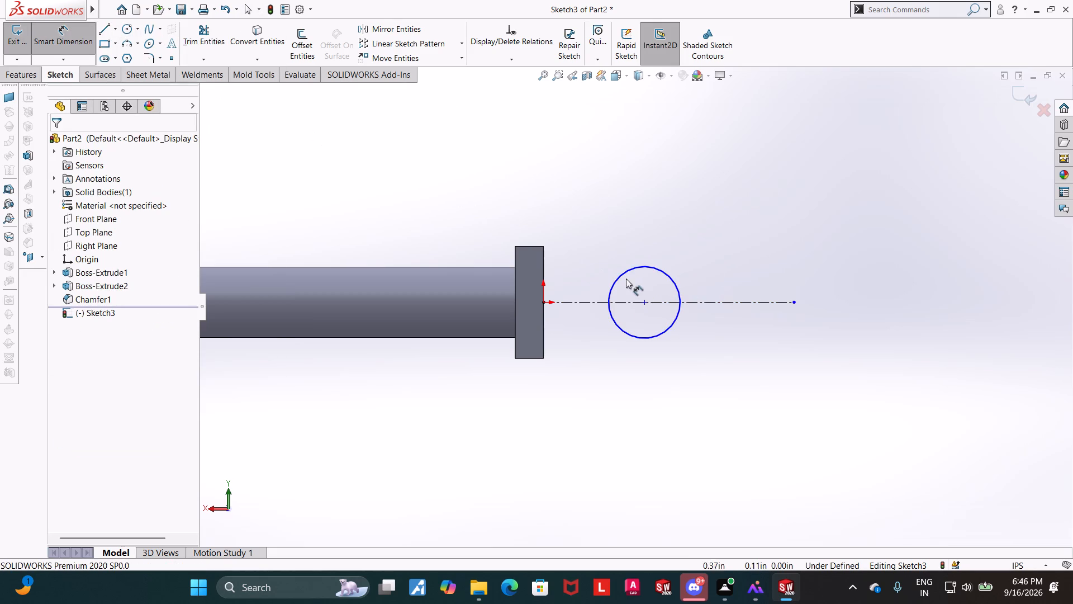
{"action": "left_click", "coordinate": [662, 271]}
{"action": "left_click", "coordinate": [704, 247]}
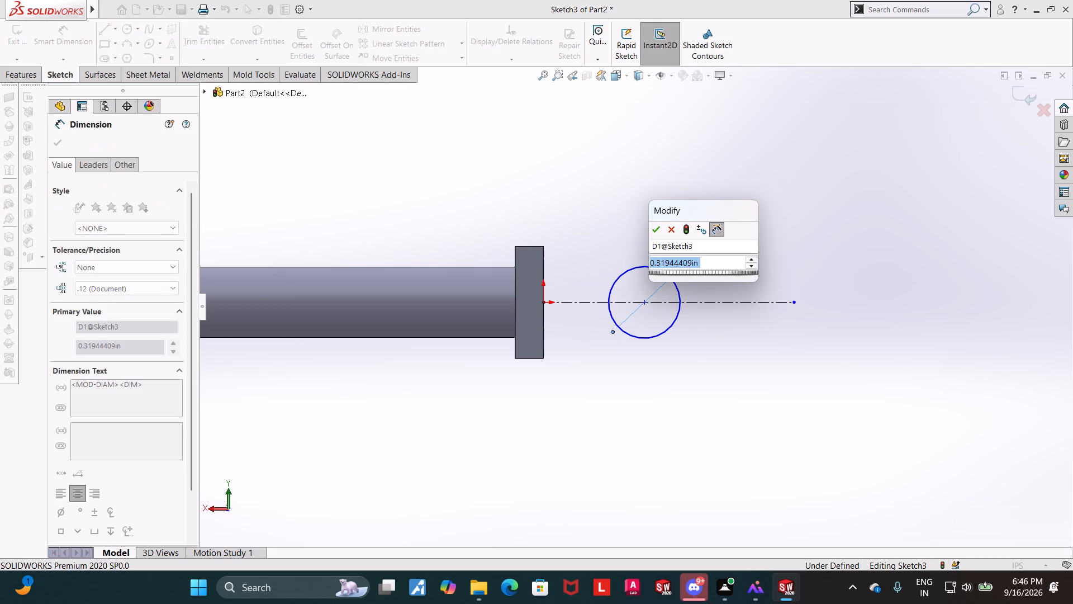
{"action": "type", "text": "0.25"}
{"action": "key", "text": "Return"}
{"action": "key", "text": "Escape"}
{"action": "key", "text": "Escape"}
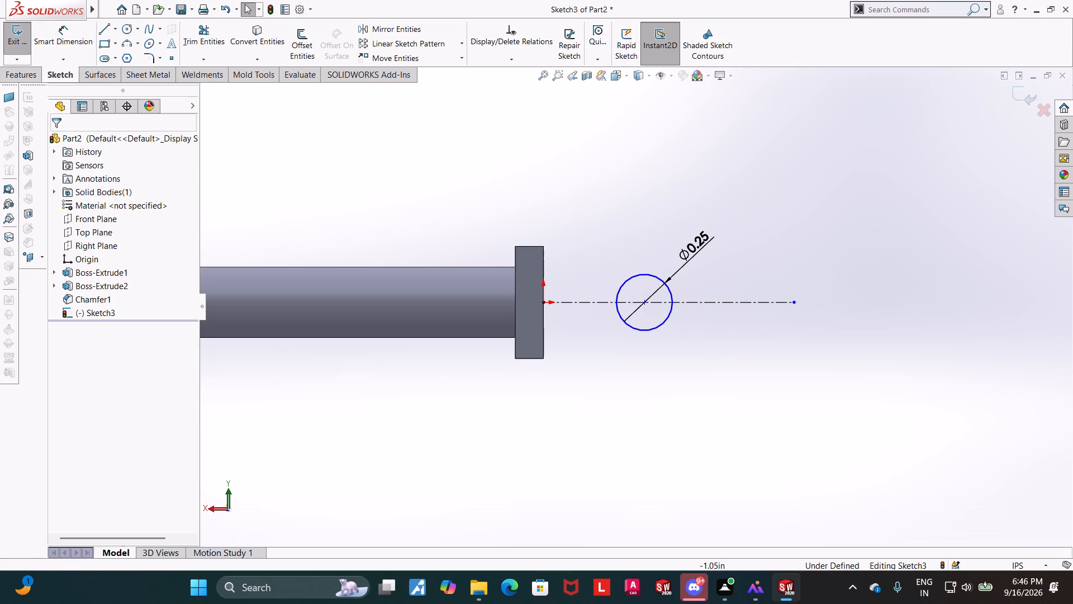
Sketch a larger circle about 0.50 in in diameter, concentric with the 0.25 in circle.
{"action": "left_click", "coordinate": [124, 32]}
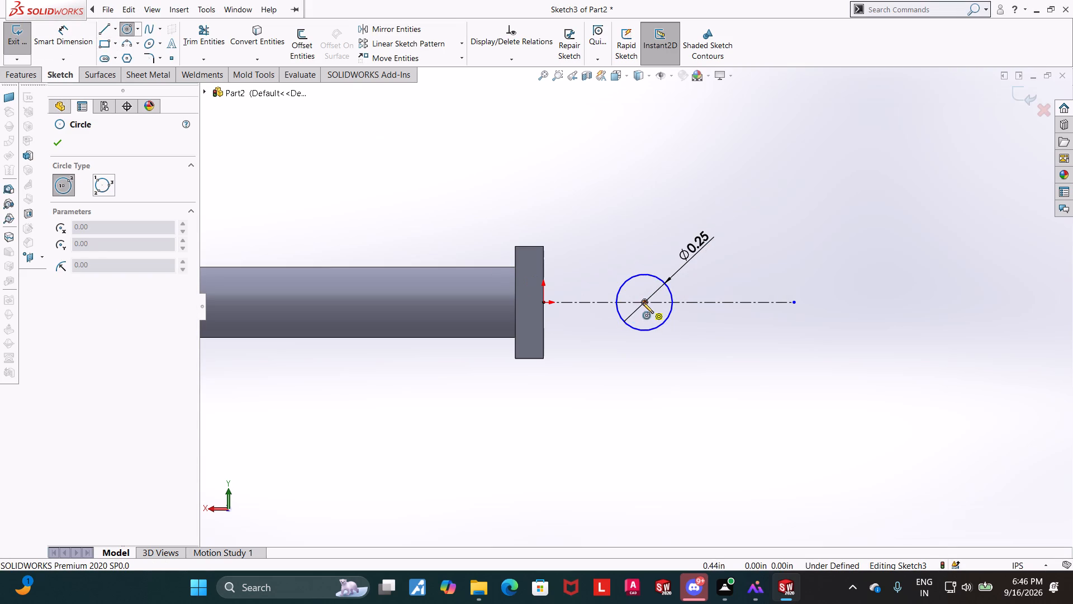
{"action": "left_click", "coordinate": [643, 303]}
{"action": "left_click", "coordinate": [687, 267]}
{"action": "key", "text": "Escape"}
{"action": "key", "text": "Escape"}
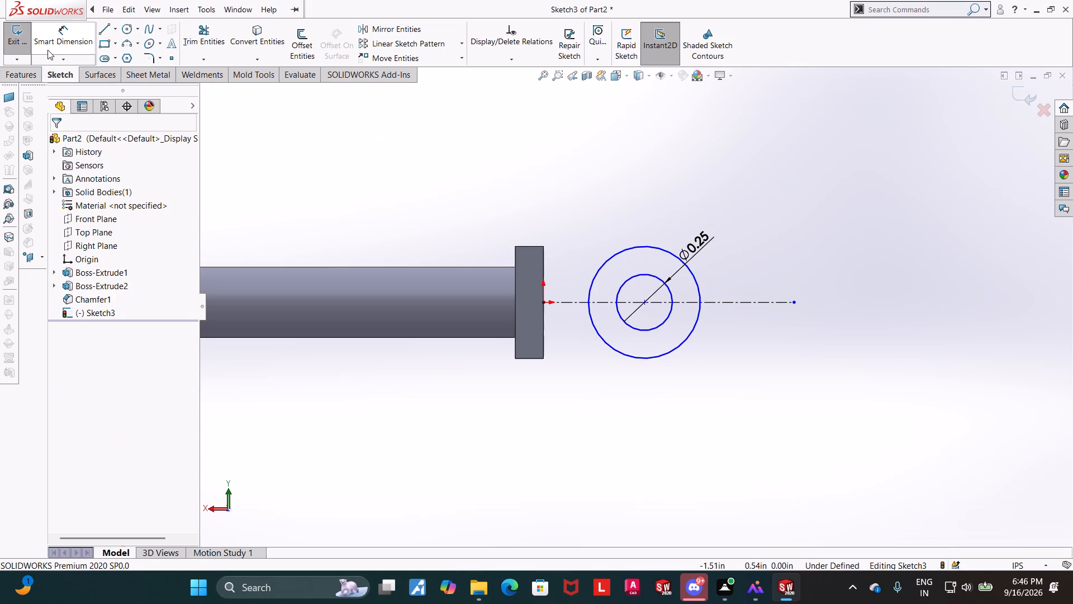
Dimension the outer circle's diameter, keeping its size as drawn.
{"action": "left_click", "coordinate": [48, 50]}
{"action": "left_click", "coordinate": [695, 278]}
{"action": "left_click", "coordinate": [746, 267]}
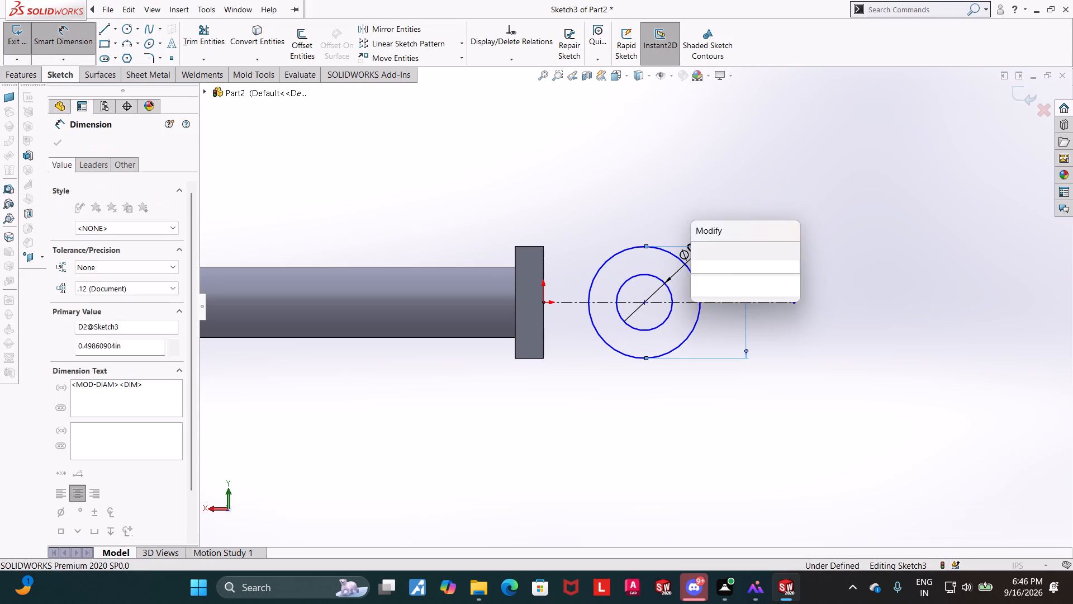
{"action": "key", "text": "Return"}
{"action": "key", "text": "Escape"}
{"action": "key", "text": "Escape"}
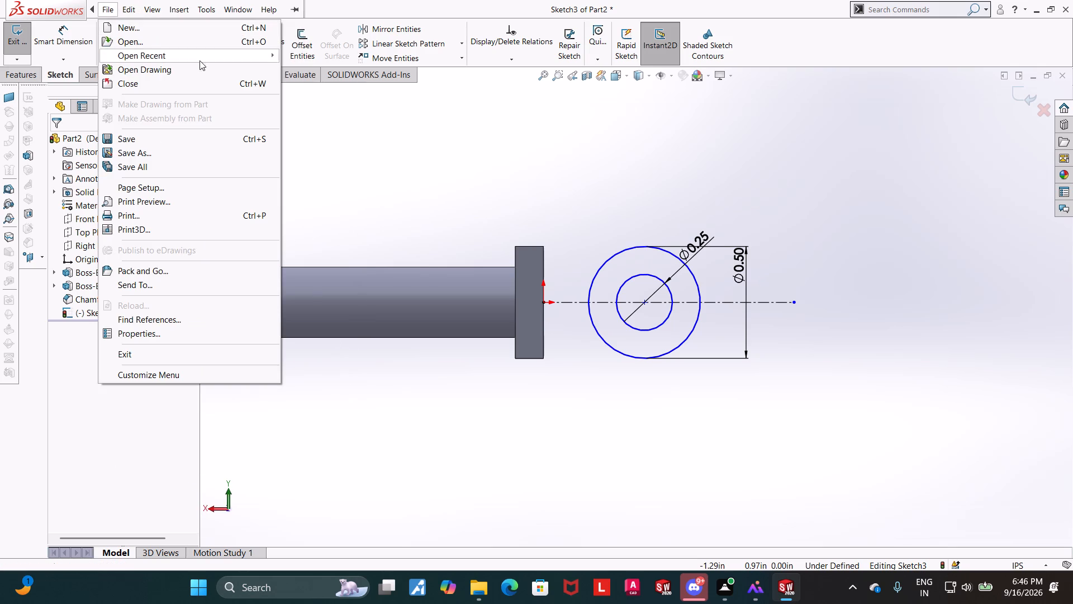
{"action": "key", "text": "Escape"}
Draw two lines from the head's upper and lower outer corners to the outer circle's top and bottom points.
{"action": "left_click", "coordinate": [105, 27]}
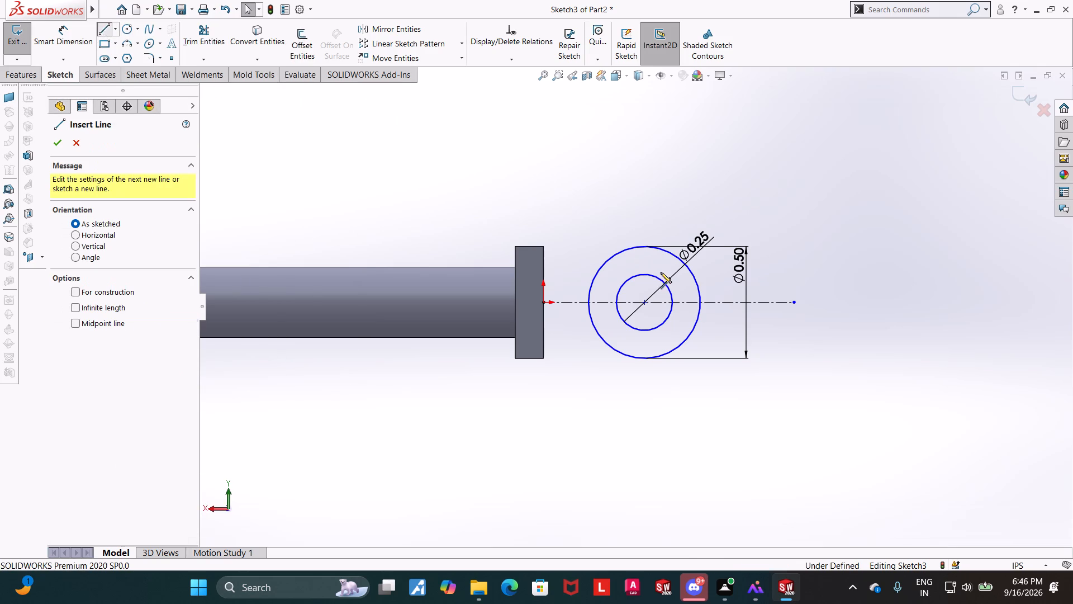
{"action": "left_click", "coordinate": [545, 246]}
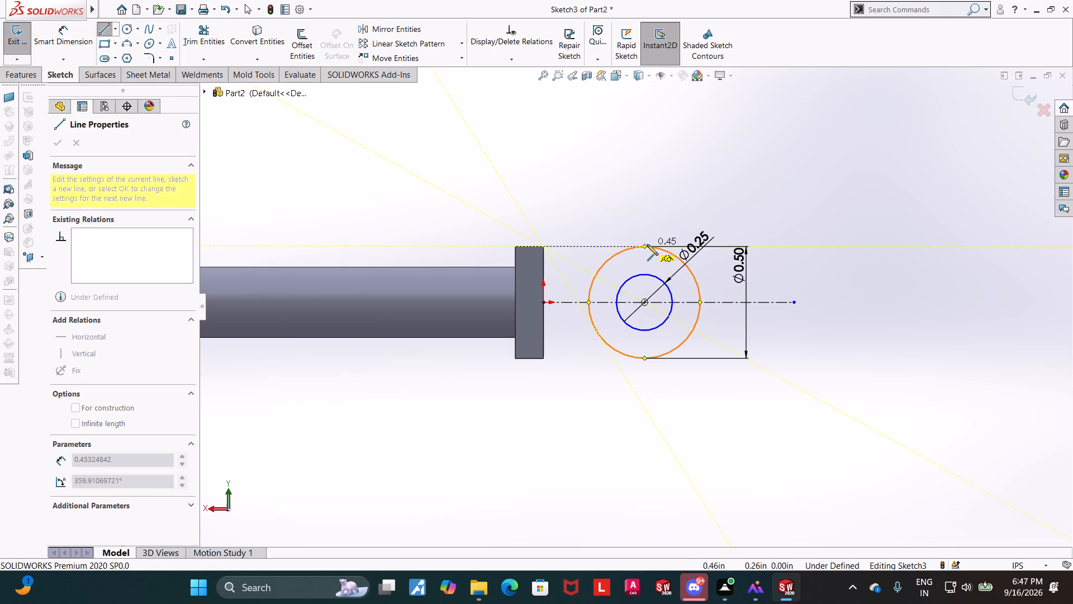
{"action": "left_click", "coordinate": [645, 245]}
{"action": "key", "text": "Escape"}
{"action": "key", "text": "Escape"}
{"action": "key", "text": "Escape"}
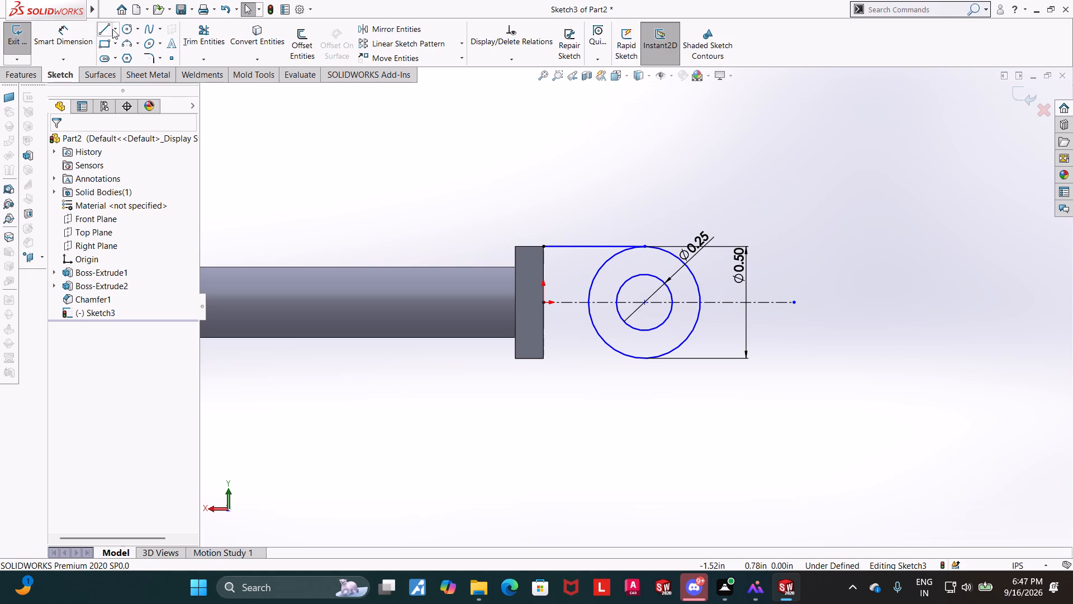
{"action": "left_click", "coordinate": [105, 29]}
{"action": "left_click", "coordinate": [545, 359]}
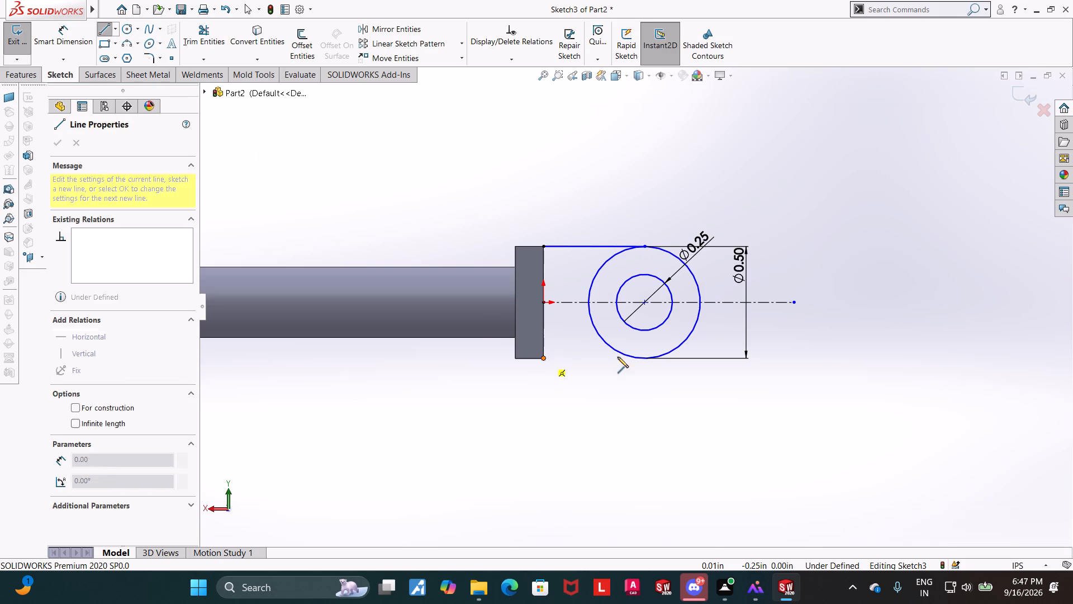
{"action": "left_click", "coordinate": [645, 360]}
{"action": "key", "text": "Escape"}
{"action": "key", "text": "Escape"}
{"action": "key", "text": "Escape"}
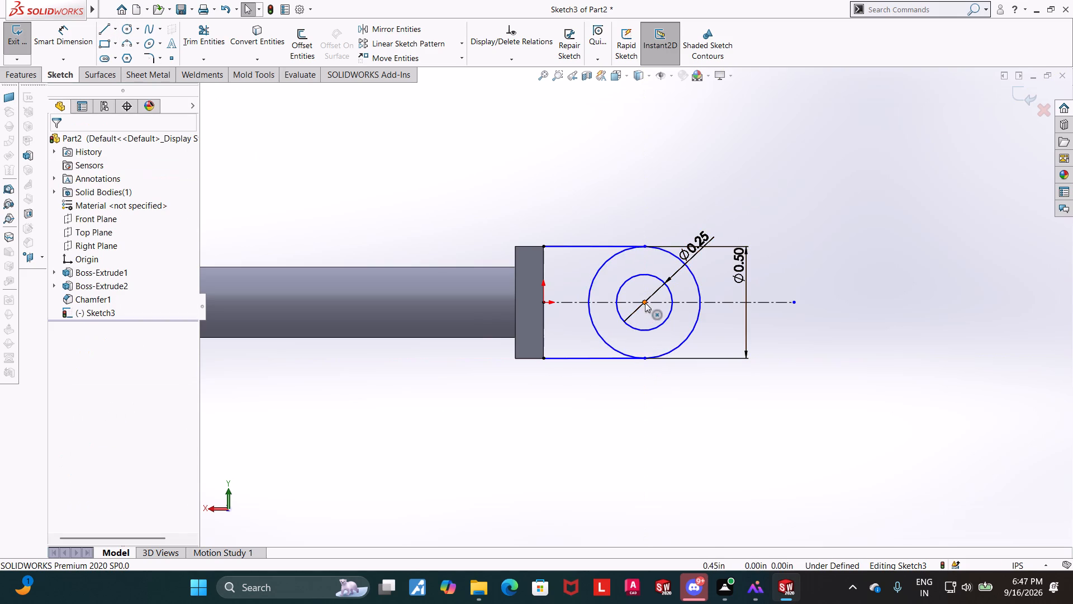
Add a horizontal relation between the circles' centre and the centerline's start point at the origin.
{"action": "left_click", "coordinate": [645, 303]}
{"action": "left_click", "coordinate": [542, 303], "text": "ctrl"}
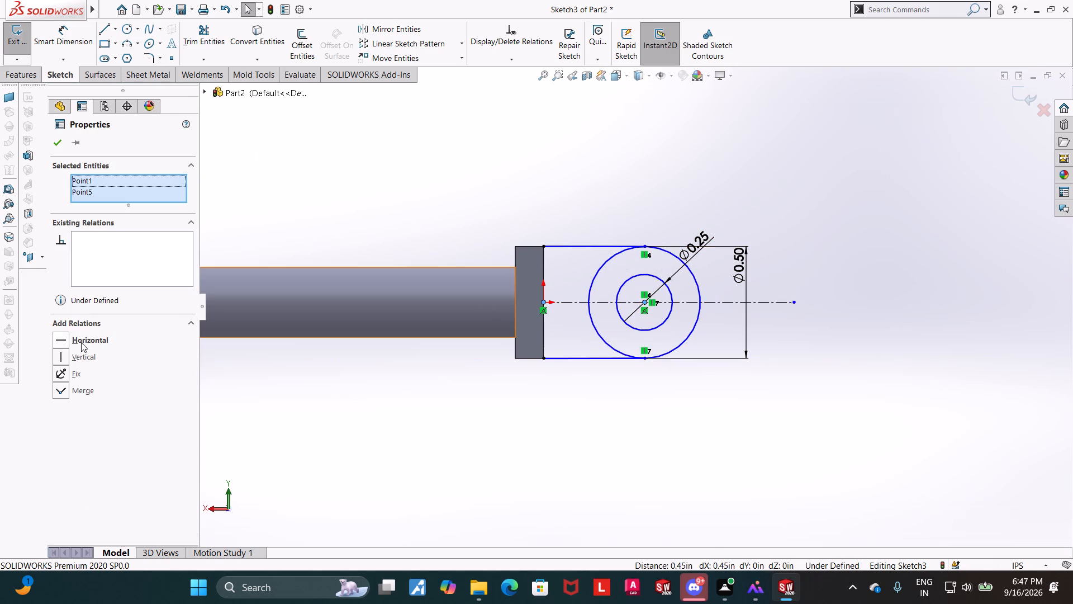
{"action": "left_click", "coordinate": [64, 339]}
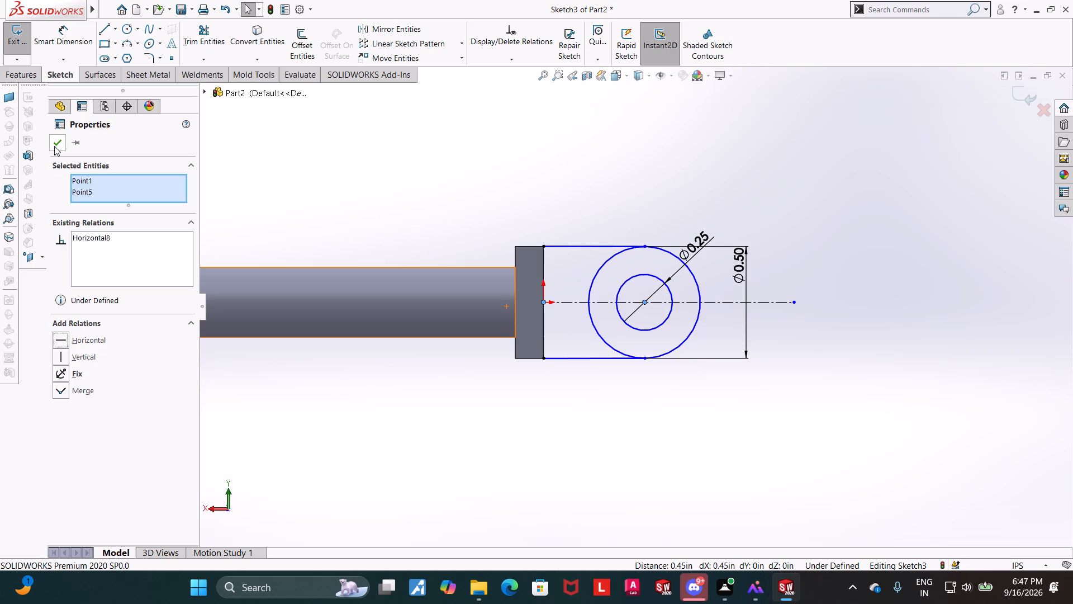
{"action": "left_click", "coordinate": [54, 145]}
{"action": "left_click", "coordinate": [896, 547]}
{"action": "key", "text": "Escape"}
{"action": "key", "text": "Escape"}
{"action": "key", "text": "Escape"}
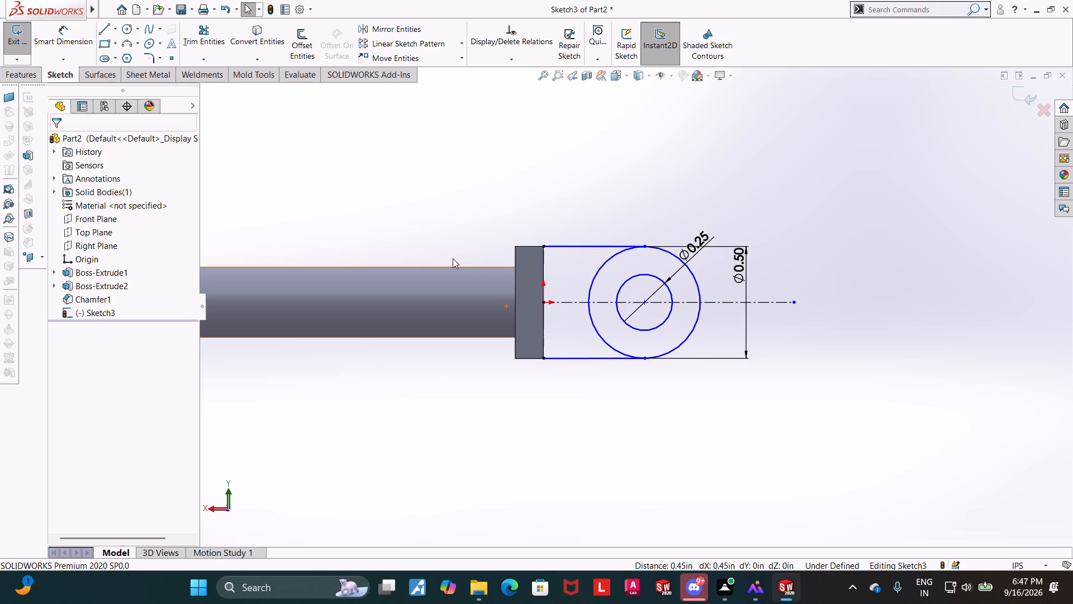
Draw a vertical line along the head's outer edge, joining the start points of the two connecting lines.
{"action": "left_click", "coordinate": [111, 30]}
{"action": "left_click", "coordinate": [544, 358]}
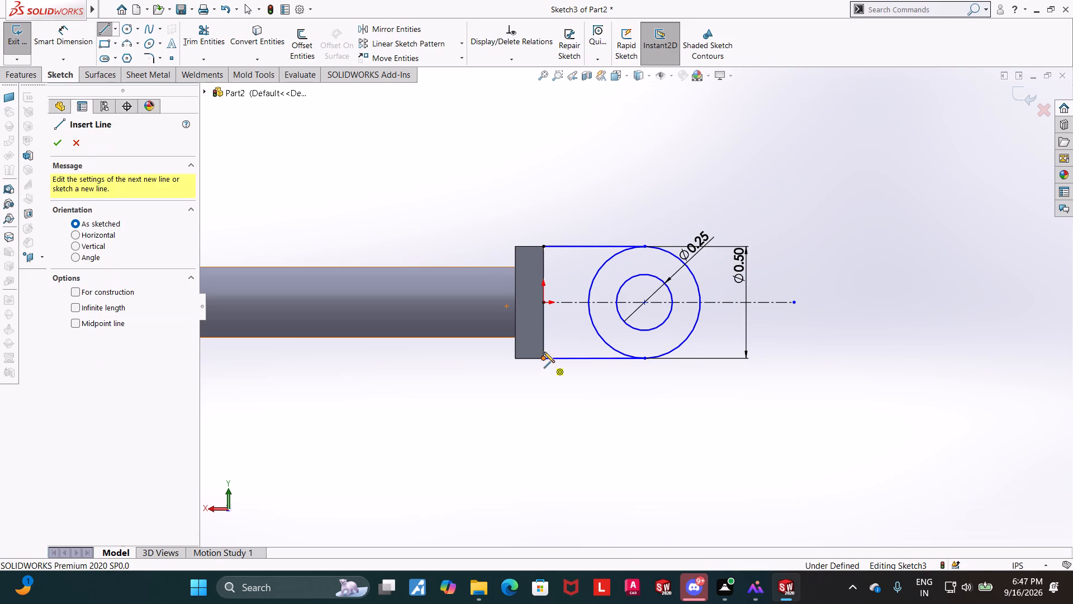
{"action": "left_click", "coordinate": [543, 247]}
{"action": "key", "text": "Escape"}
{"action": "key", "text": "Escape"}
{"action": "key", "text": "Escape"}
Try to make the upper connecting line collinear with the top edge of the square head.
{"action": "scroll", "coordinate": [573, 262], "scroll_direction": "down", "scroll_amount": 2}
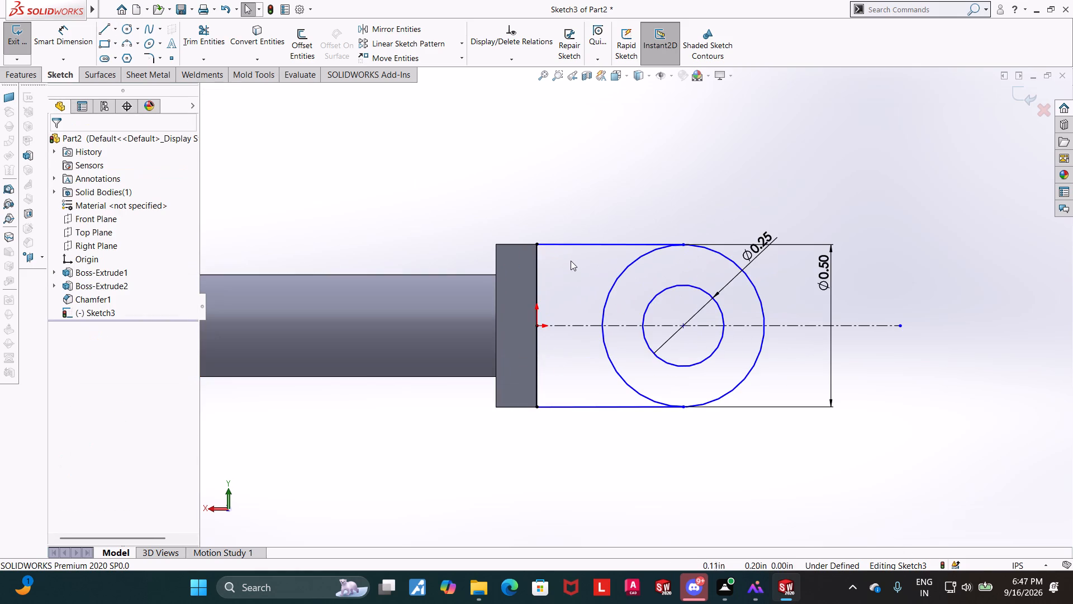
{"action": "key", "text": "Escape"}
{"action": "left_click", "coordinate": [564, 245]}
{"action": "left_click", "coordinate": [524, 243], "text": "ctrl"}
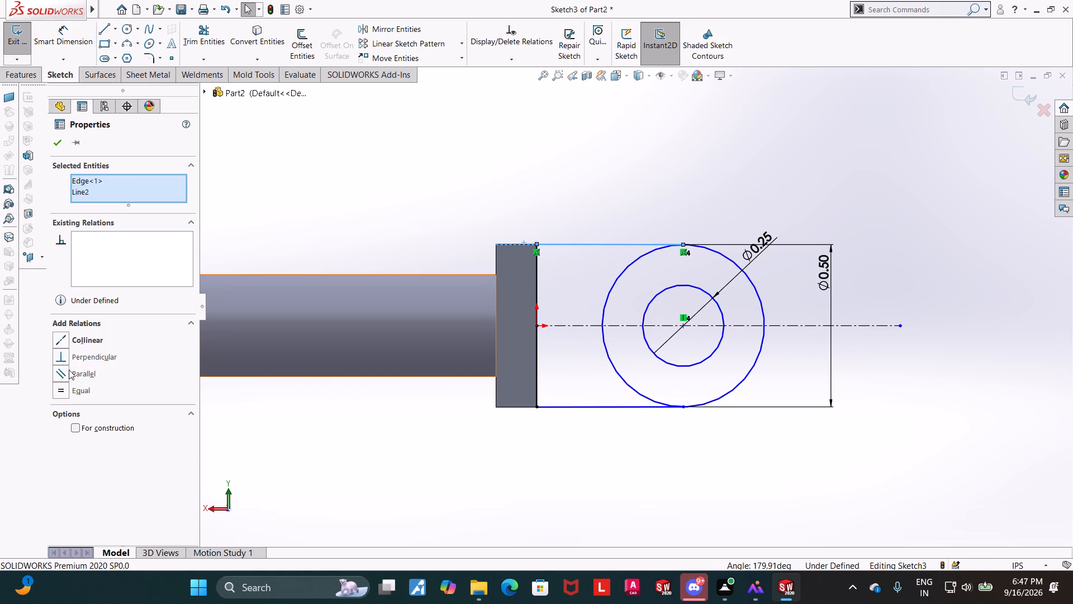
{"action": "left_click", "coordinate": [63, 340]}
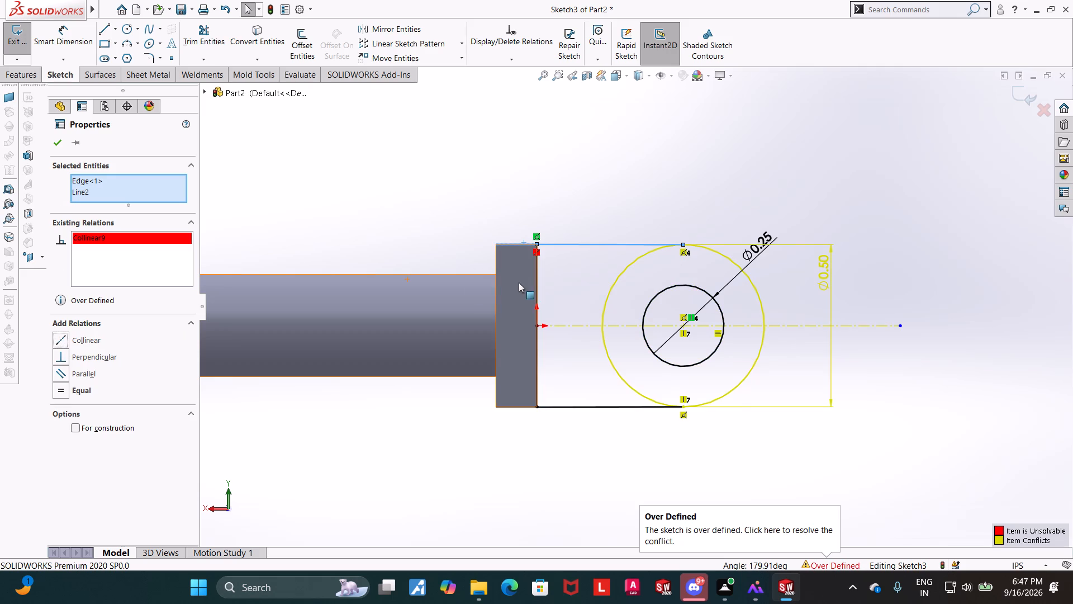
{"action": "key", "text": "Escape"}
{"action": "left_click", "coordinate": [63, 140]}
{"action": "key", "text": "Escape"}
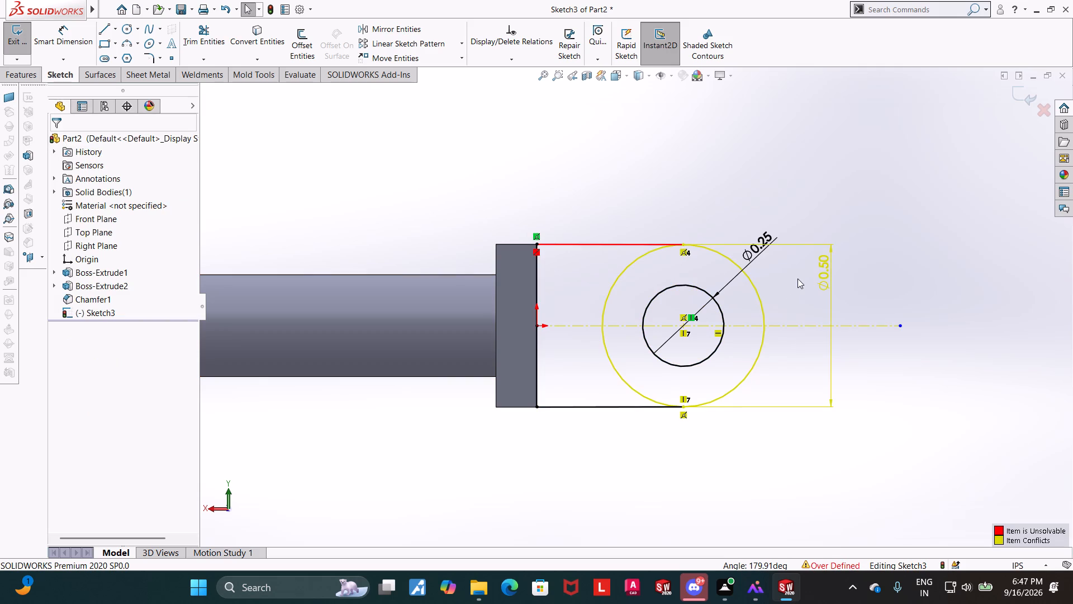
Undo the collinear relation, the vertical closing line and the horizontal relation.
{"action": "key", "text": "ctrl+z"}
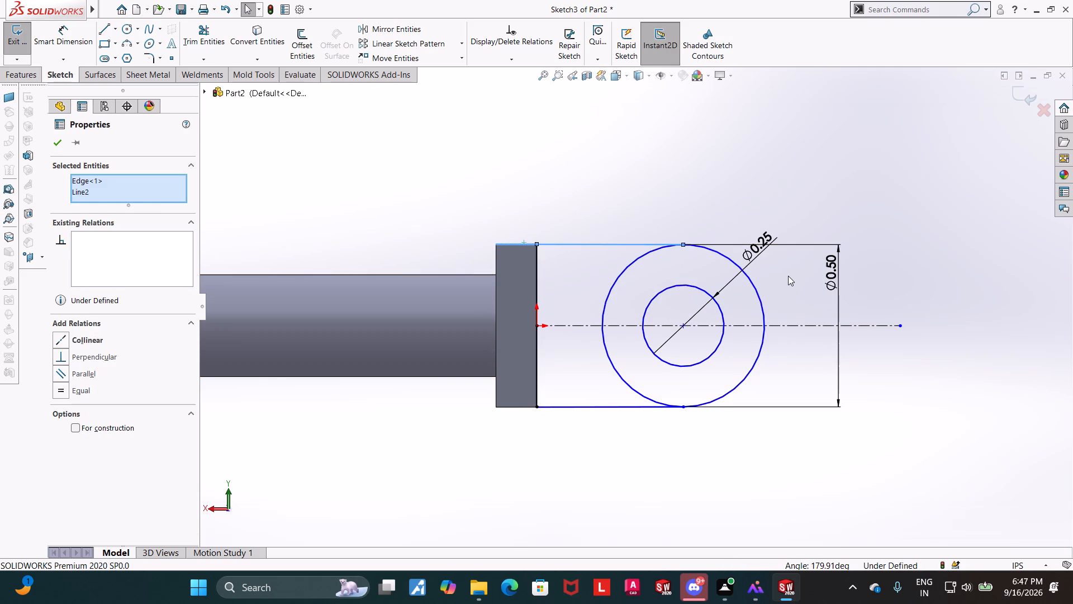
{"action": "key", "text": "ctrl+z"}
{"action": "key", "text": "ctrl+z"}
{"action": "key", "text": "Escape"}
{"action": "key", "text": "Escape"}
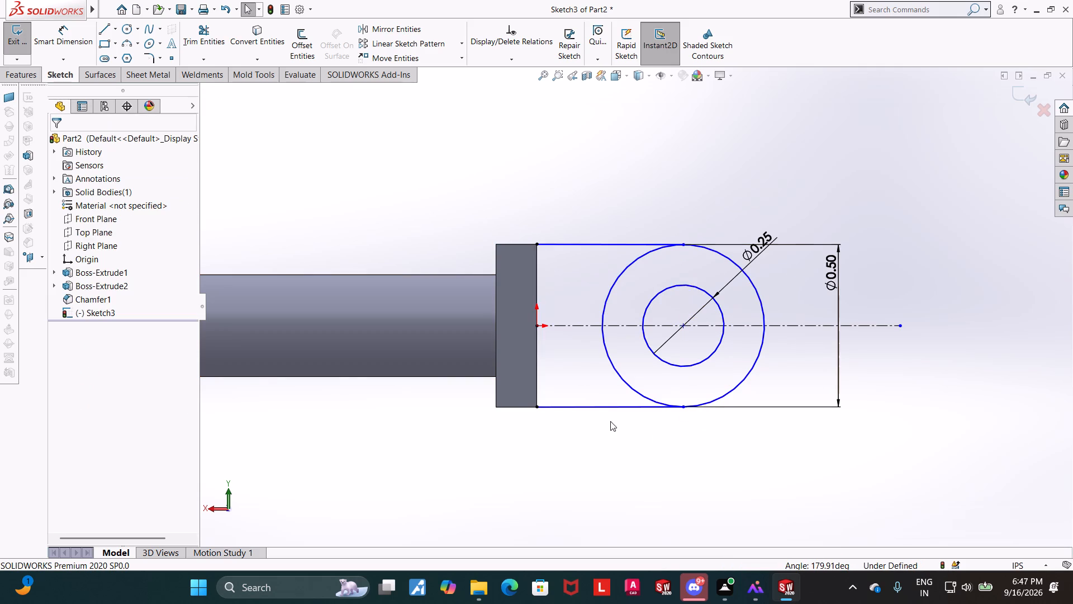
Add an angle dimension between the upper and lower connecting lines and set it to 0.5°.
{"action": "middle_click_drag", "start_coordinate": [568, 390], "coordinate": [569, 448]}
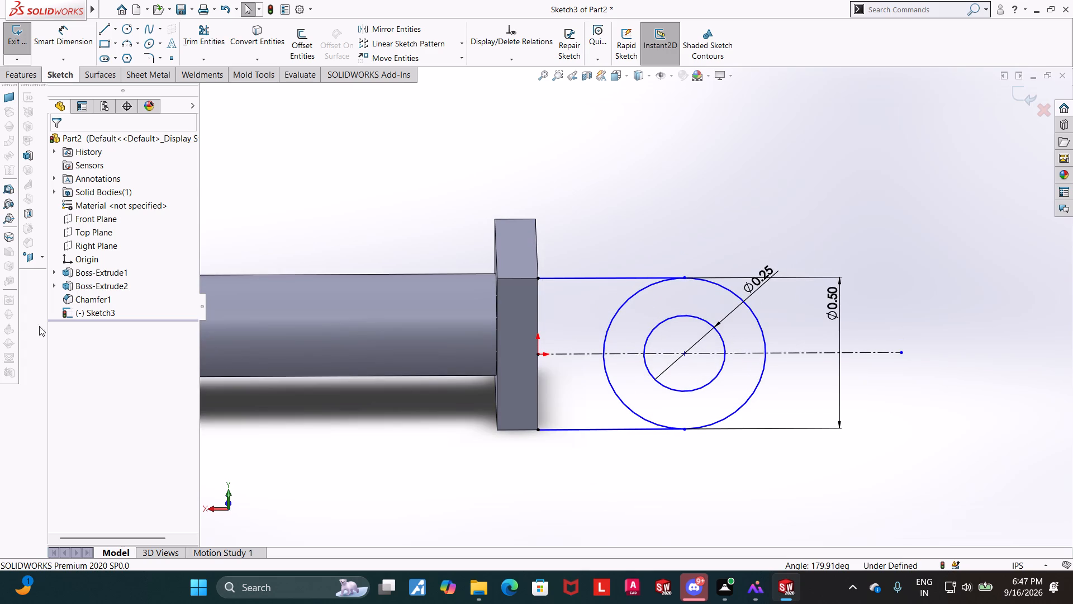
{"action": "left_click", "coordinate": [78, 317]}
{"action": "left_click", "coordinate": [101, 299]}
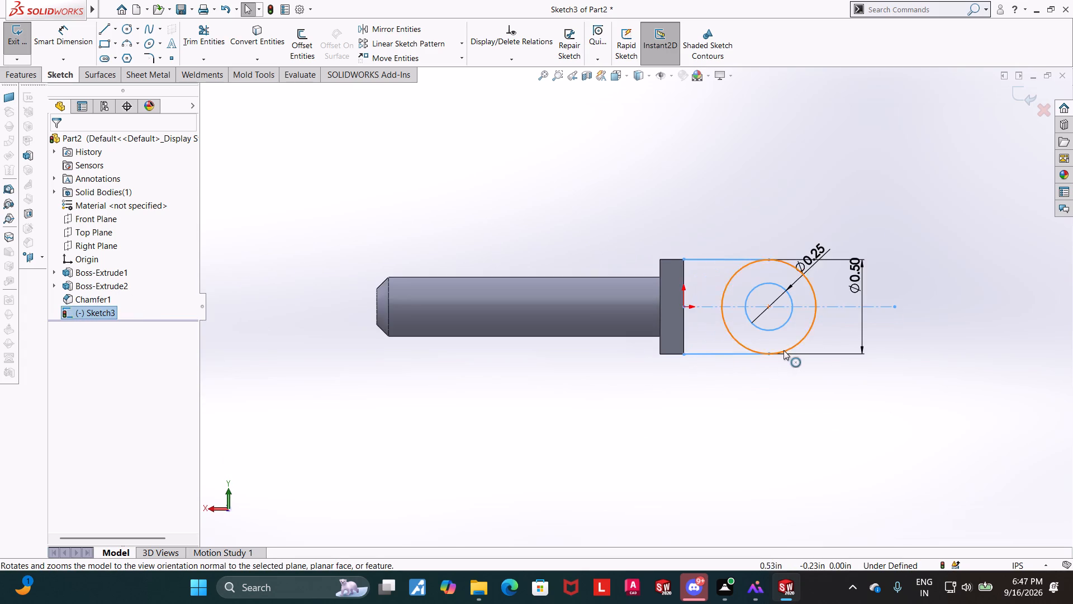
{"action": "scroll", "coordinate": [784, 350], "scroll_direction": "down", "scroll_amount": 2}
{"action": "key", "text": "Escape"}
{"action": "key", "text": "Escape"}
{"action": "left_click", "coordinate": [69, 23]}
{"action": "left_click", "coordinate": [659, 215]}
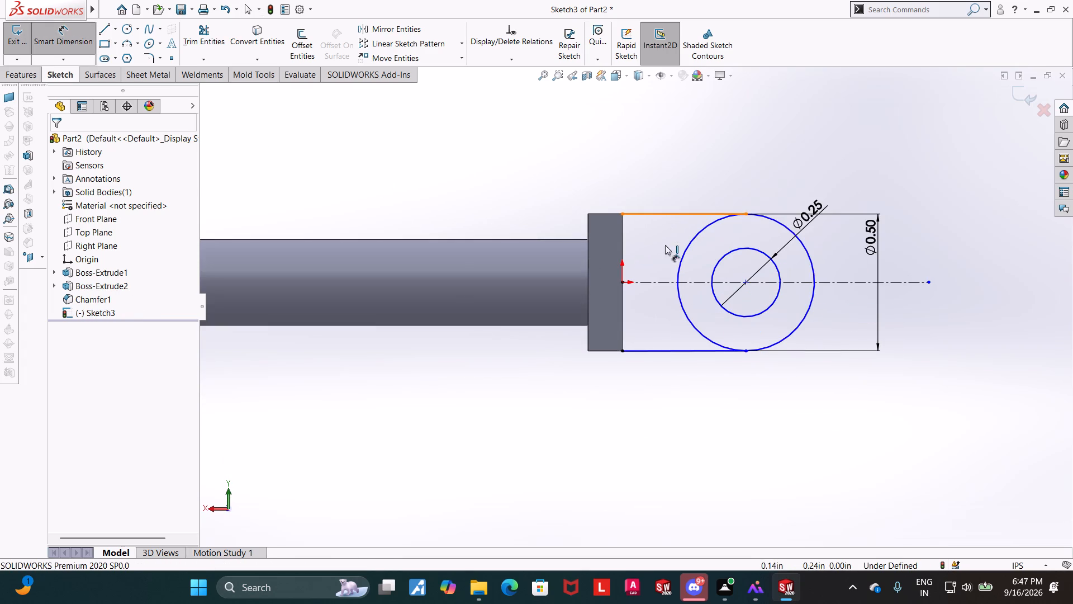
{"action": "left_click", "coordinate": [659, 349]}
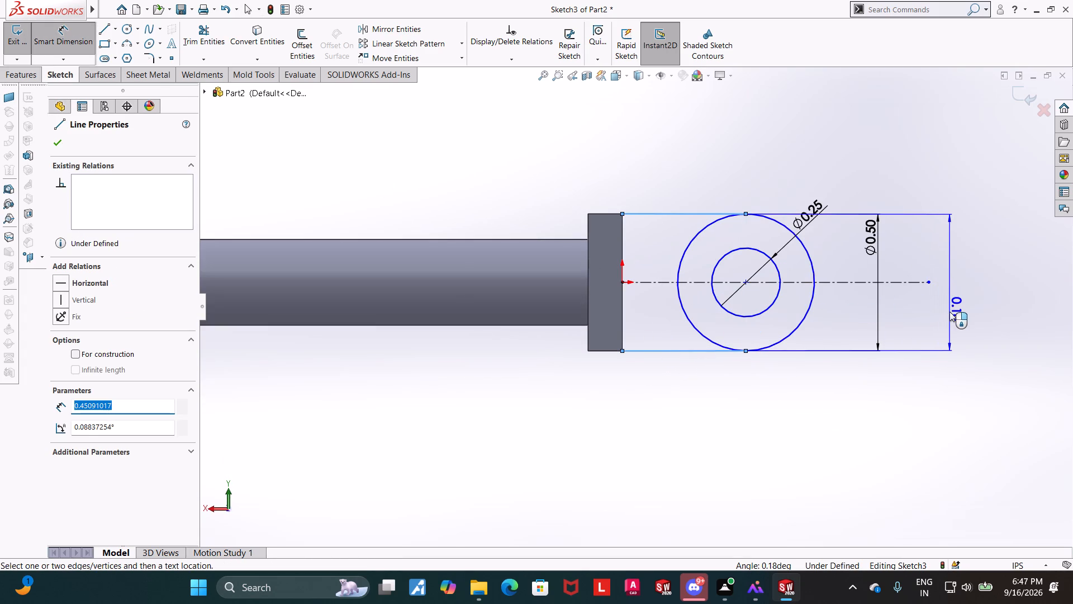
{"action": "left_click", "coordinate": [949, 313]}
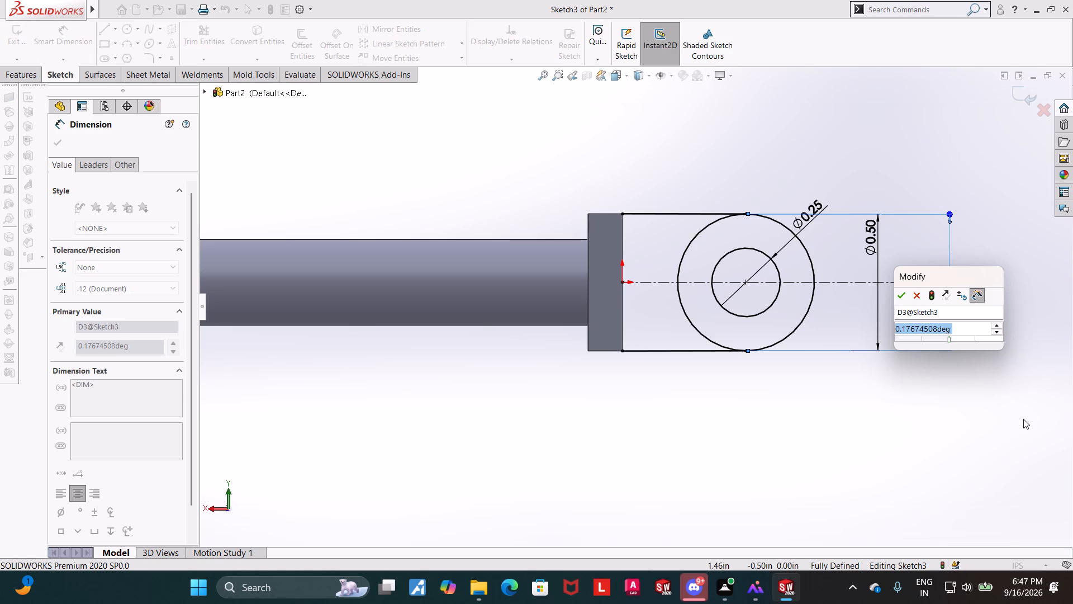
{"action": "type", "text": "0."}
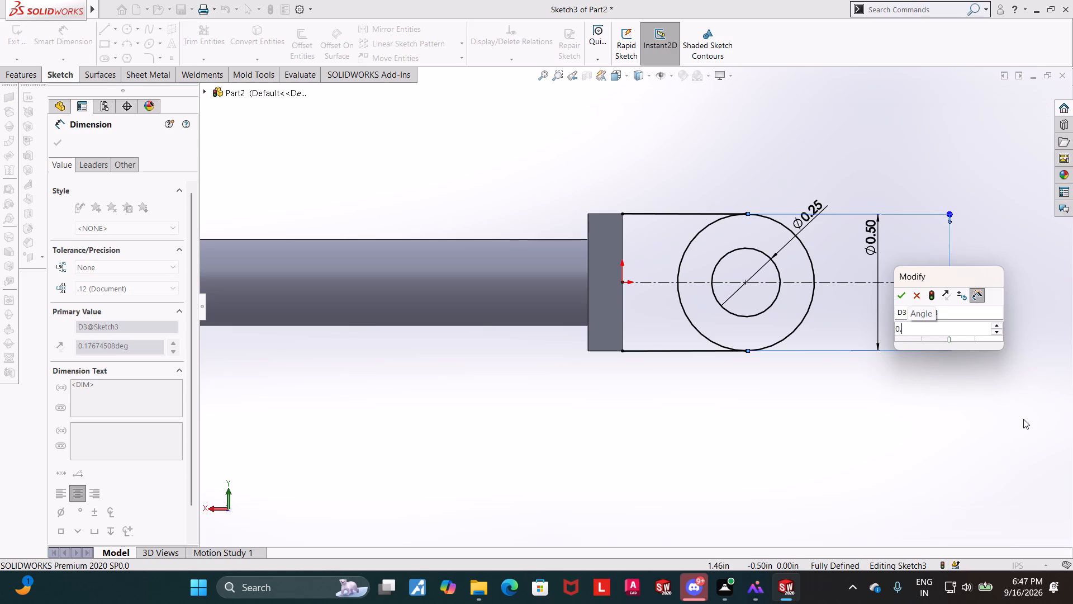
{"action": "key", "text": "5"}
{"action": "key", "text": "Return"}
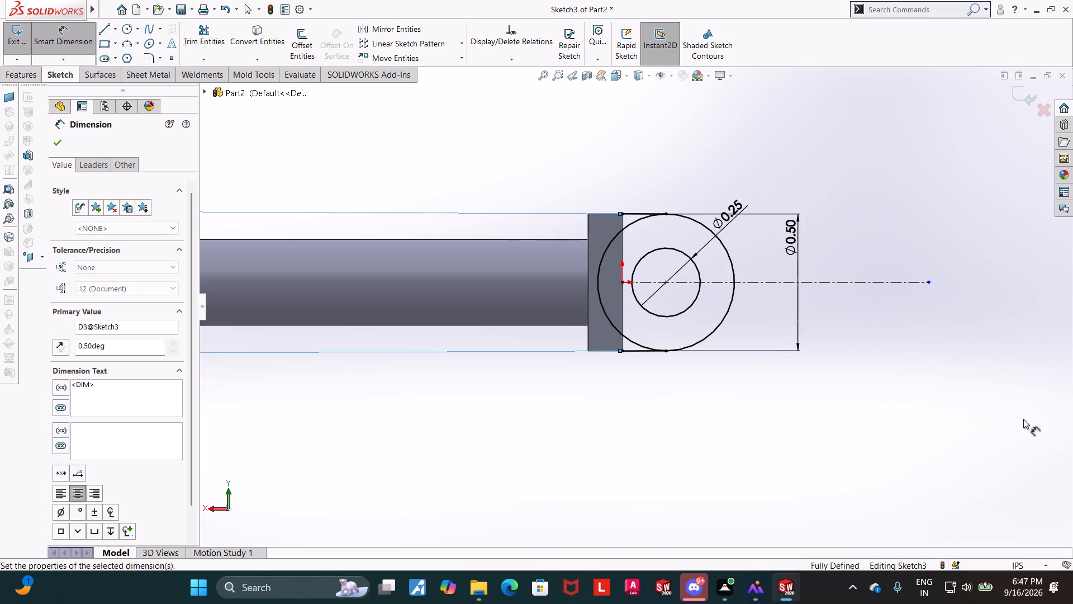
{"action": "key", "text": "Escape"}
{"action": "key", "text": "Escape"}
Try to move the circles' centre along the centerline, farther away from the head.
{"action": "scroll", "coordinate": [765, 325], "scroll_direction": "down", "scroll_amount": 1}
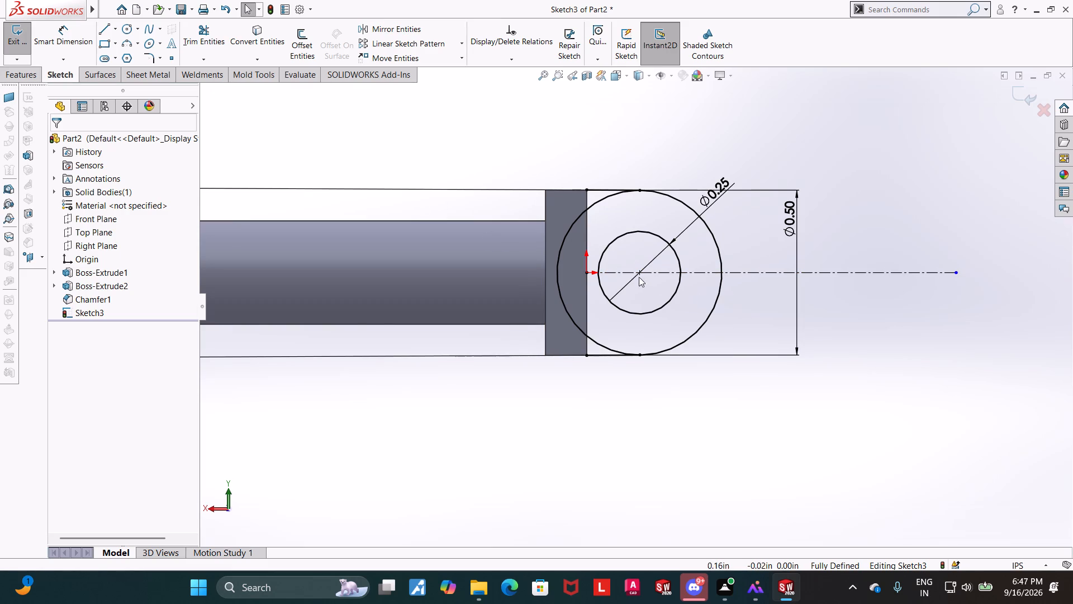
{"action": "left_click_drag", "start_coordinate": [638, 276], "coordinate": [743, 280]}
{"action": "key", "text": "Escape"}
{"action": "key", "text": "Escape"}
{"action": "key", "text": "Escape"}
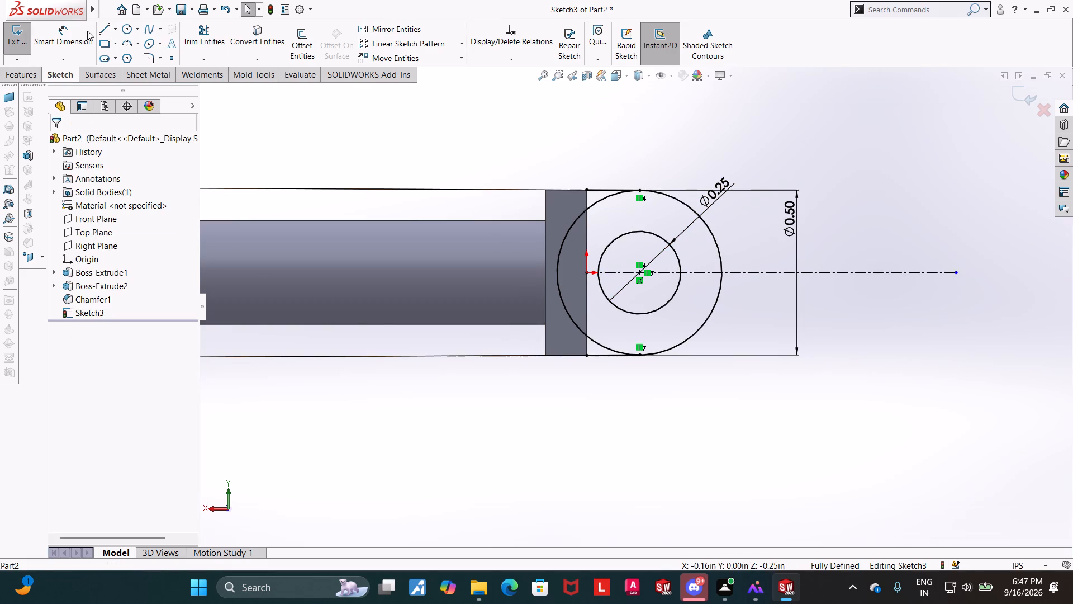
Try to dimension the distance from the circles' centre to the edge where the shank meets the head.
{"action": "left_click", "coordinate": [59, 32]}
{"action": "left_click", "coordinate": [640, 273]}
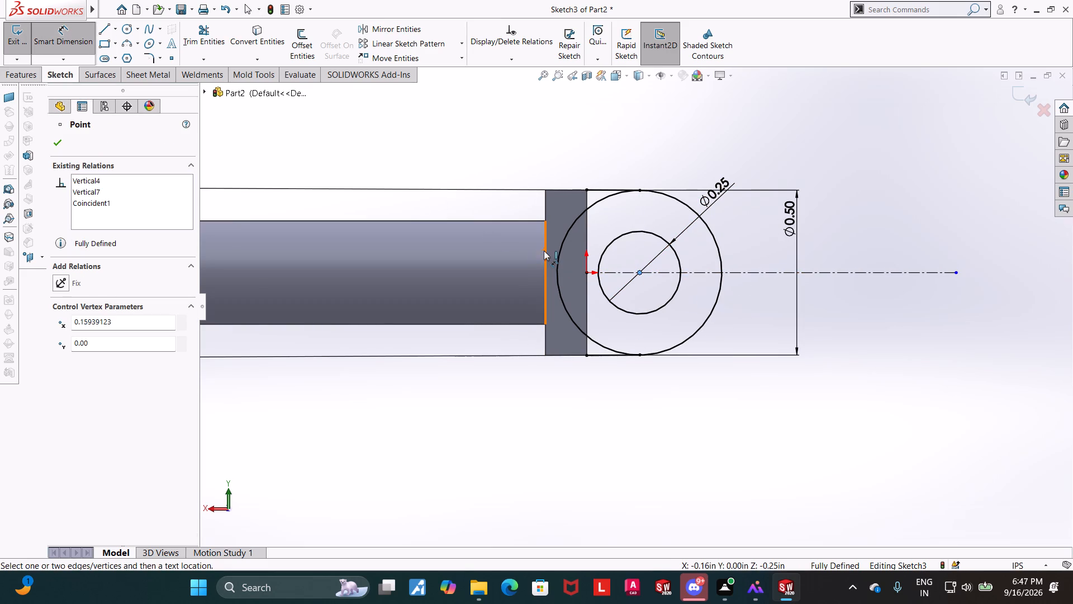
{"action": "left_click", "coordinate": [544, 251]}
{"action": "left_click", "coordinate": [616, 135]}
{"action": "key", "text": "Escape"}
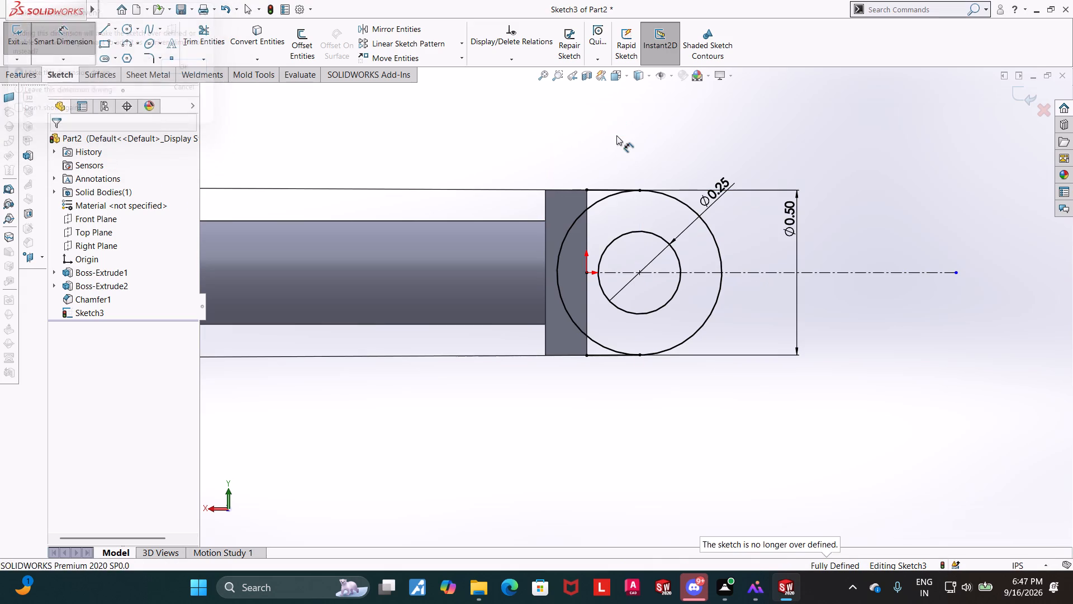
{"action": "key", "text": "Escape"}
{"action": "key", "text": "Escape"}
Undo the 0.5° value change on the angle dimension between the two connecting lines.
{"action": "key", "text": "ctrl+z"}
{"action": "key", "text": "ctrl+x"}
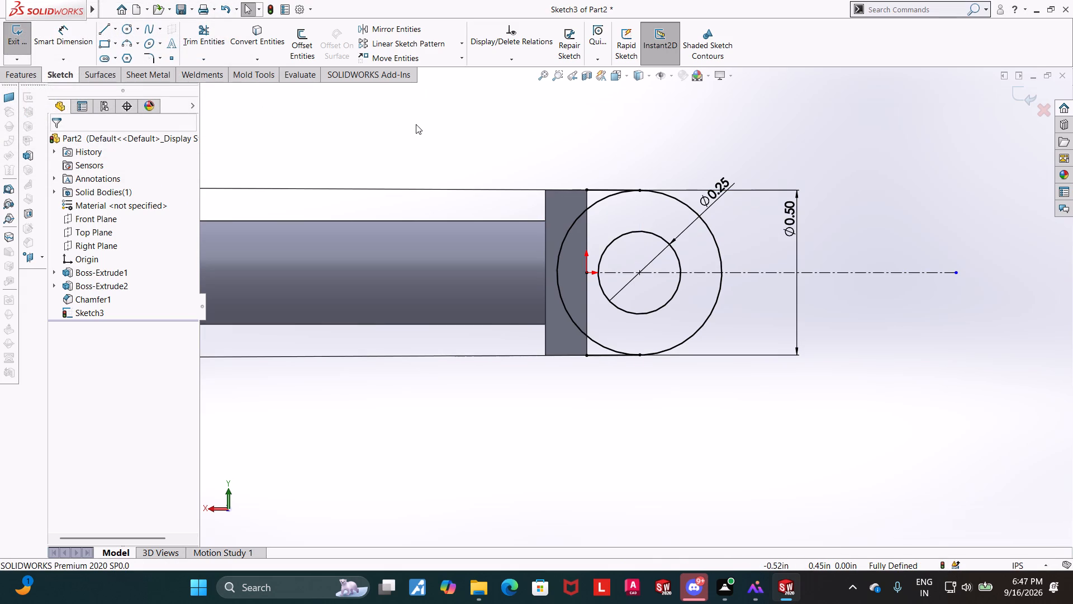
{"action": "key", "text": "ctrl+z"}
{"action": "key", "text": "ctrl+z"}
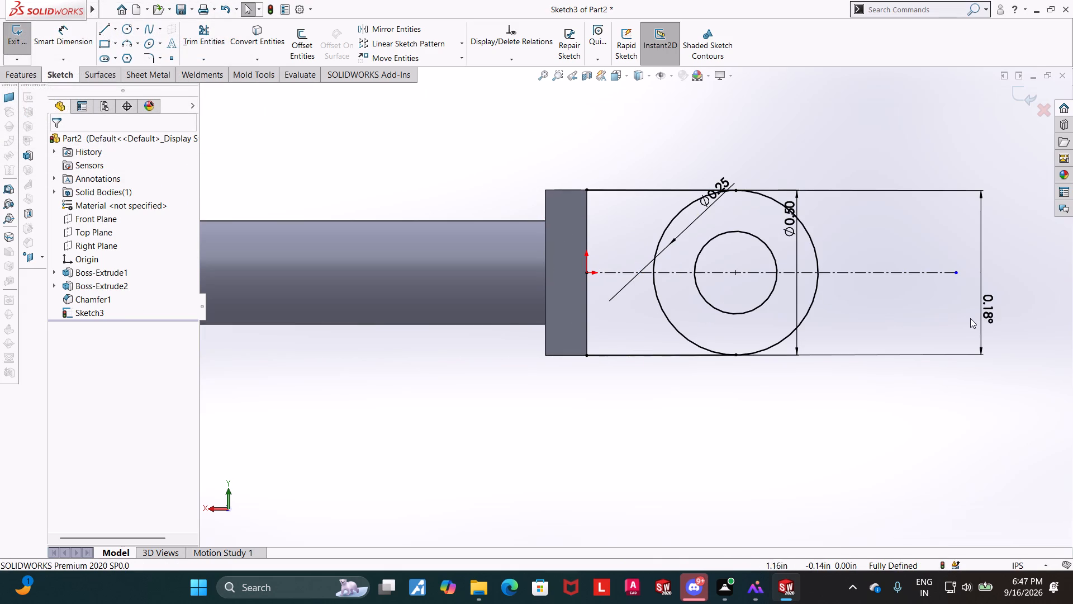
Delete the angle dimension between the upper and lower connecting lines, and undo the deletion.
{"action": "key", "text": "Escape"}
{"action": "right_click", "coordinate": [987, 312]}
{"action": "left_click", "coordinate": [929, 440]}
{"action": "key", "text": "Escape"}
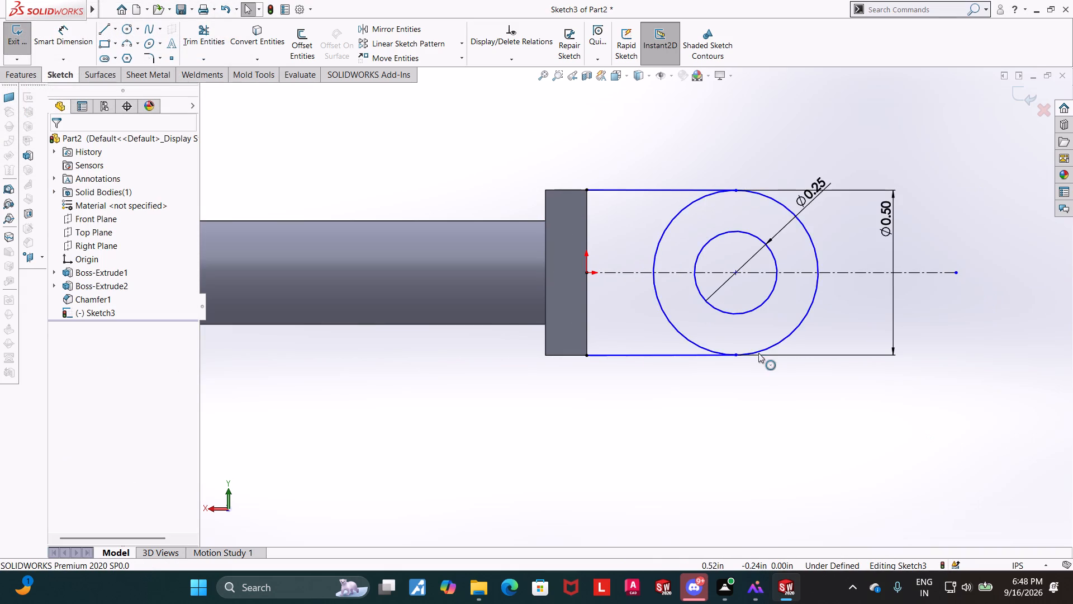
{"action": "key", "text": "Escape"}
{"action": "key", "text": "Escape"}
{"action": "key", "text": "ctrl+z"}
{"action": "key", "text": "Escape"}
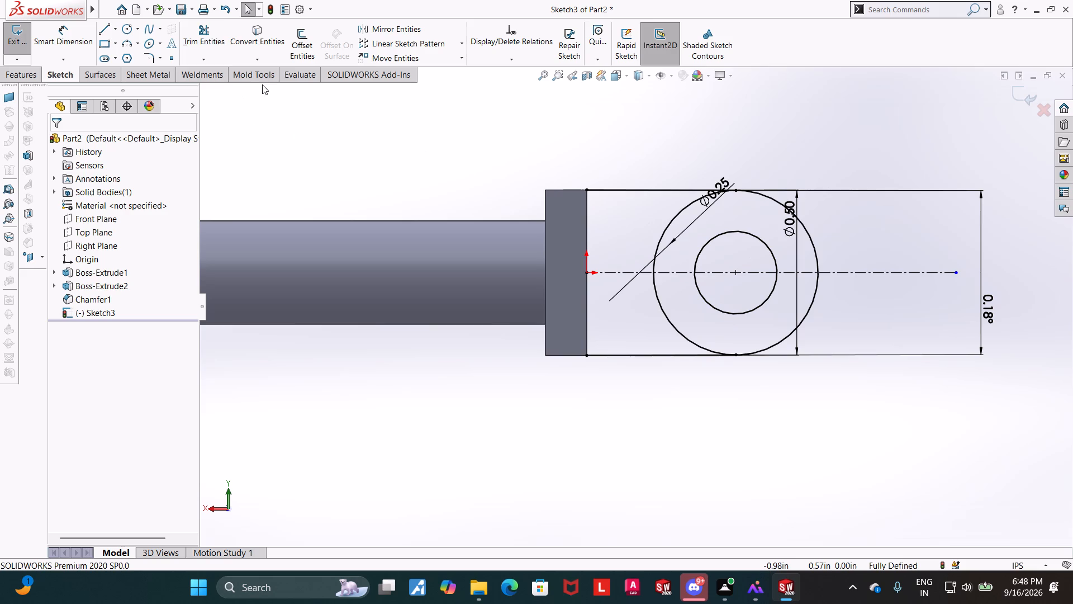
Trim away the upper and lower connecting lines between the head and the 0.50 in circle.
{"action": "left_click", "coordinate": [188, 32]}
{"action": "left_click_drag", "start_coordinate": [615, 216], "coordinate": [611, 140]}
{"action": "left_click_drag", "start_coordinate": [626, 319], "coordinate": [621, 397]}
{"action": "key", "text": "Escape"}
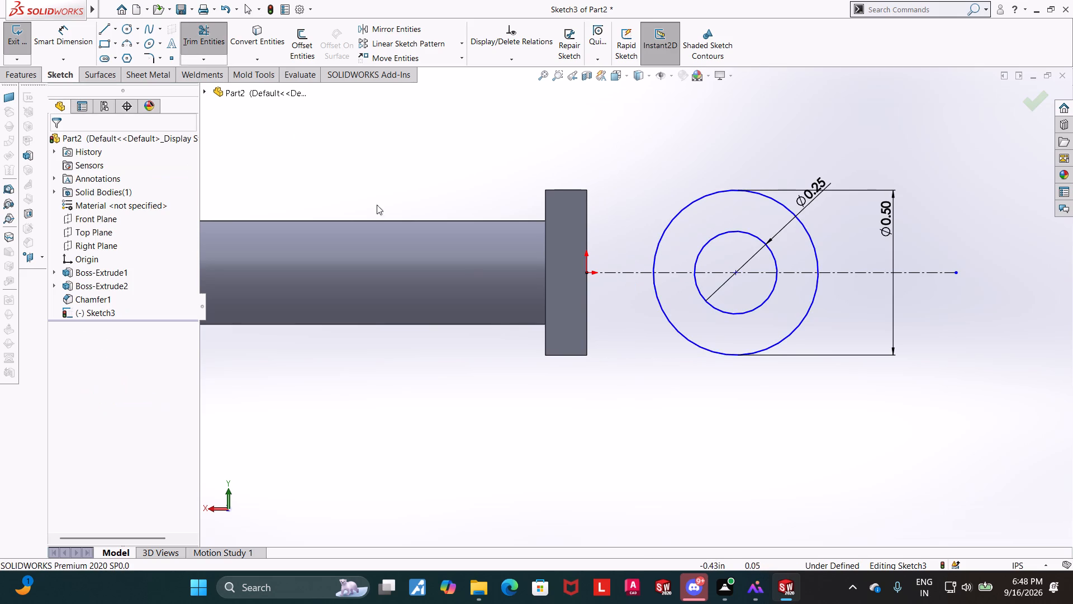
{"action": "key", "text": "Escape"}
{"action": "key", "text": "Escape"}
{"action": "key", "text": "Escape"}
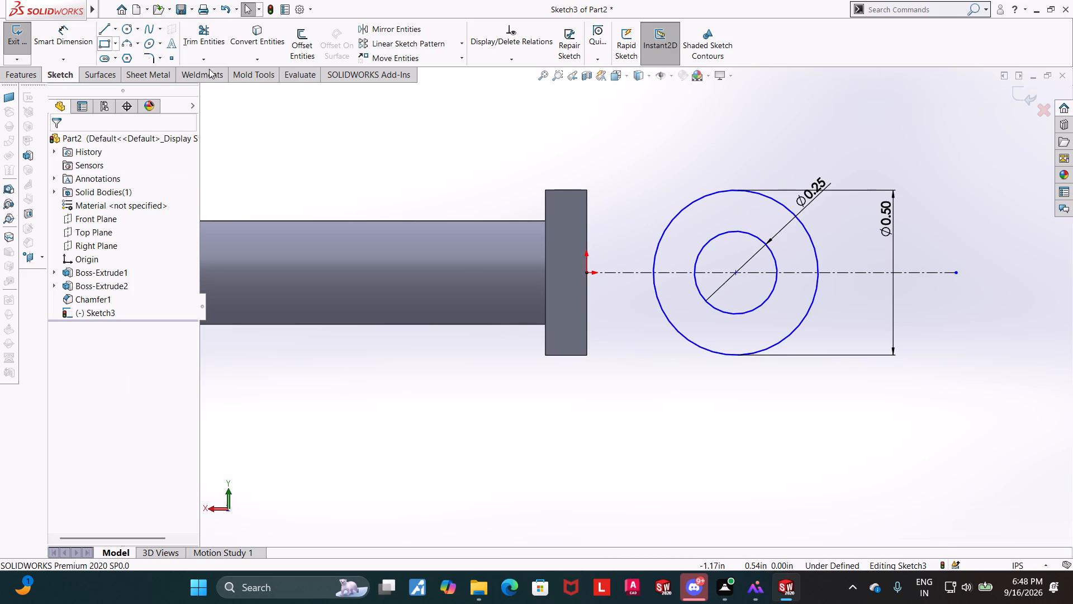
Add a horizontal relation between the concentric circles' centre and the origin on the head's face.
{"action": "left_click", "coordinate": [737, 272]}
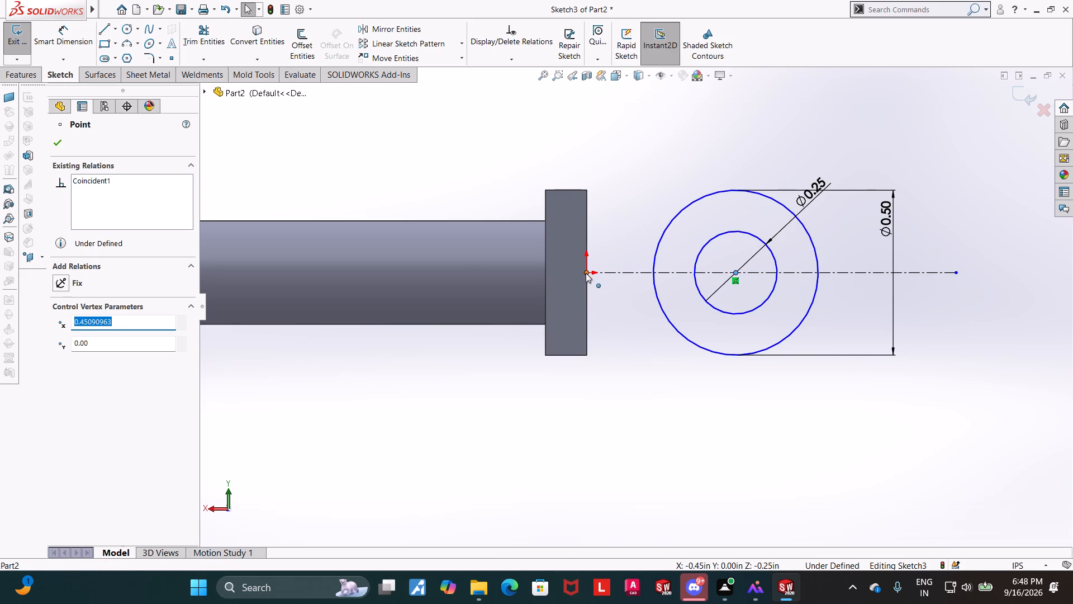
{"action": "left_click", "coordinate": [586, 273], "text": "ctrl"}
{"action": "left_click", "coordinate": [62, 339]}
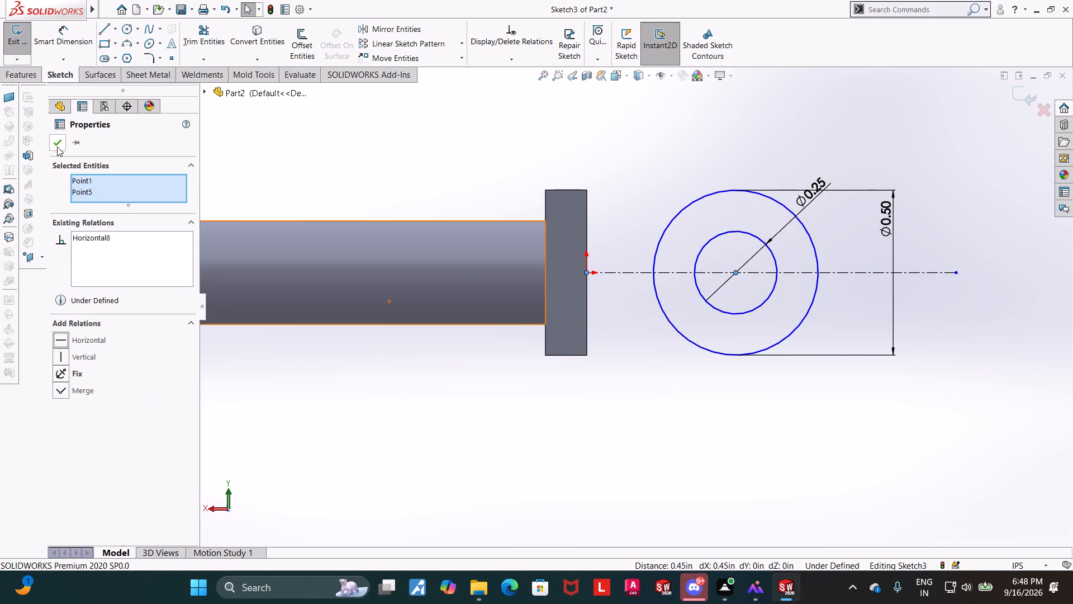
{"action": "left_click", "coordinate": [57, 147]}
{"action": "key", "text": "Escape"}
{"action": "key", "text": "Escape"}
{"action": "key", "text": "Escape"}
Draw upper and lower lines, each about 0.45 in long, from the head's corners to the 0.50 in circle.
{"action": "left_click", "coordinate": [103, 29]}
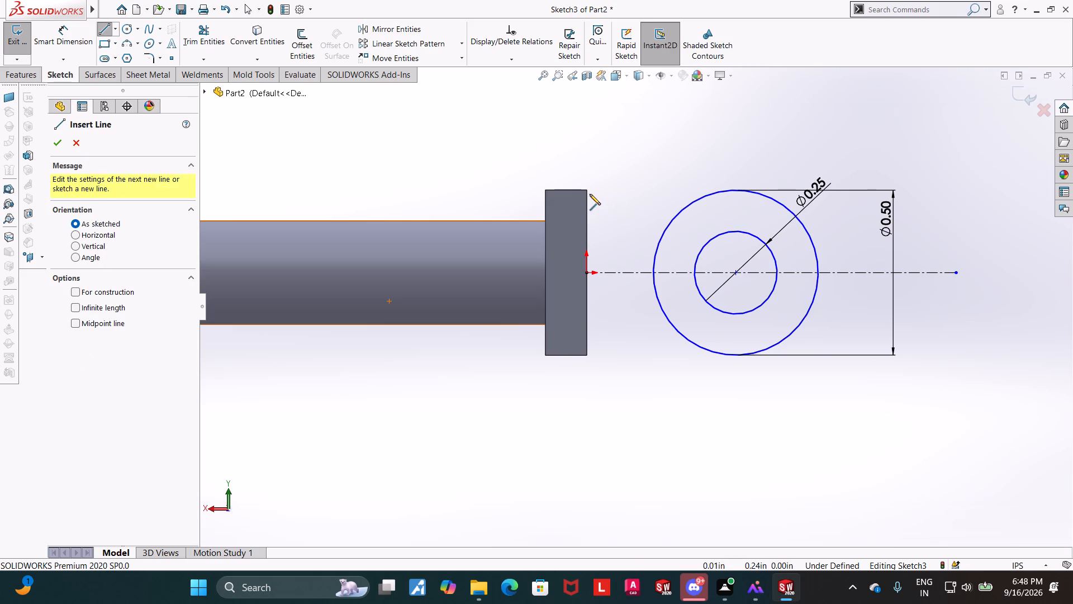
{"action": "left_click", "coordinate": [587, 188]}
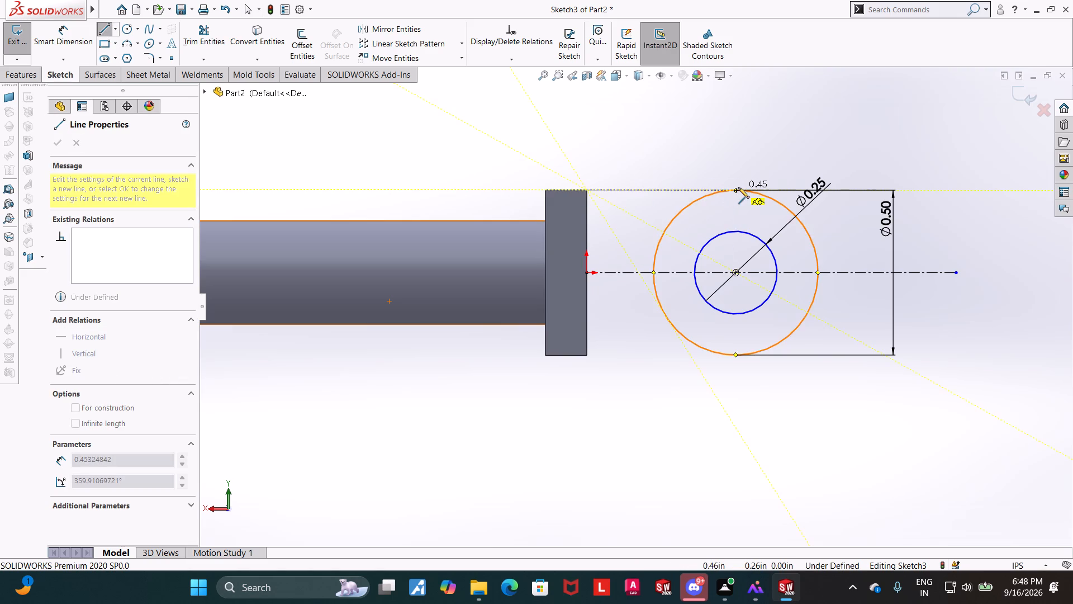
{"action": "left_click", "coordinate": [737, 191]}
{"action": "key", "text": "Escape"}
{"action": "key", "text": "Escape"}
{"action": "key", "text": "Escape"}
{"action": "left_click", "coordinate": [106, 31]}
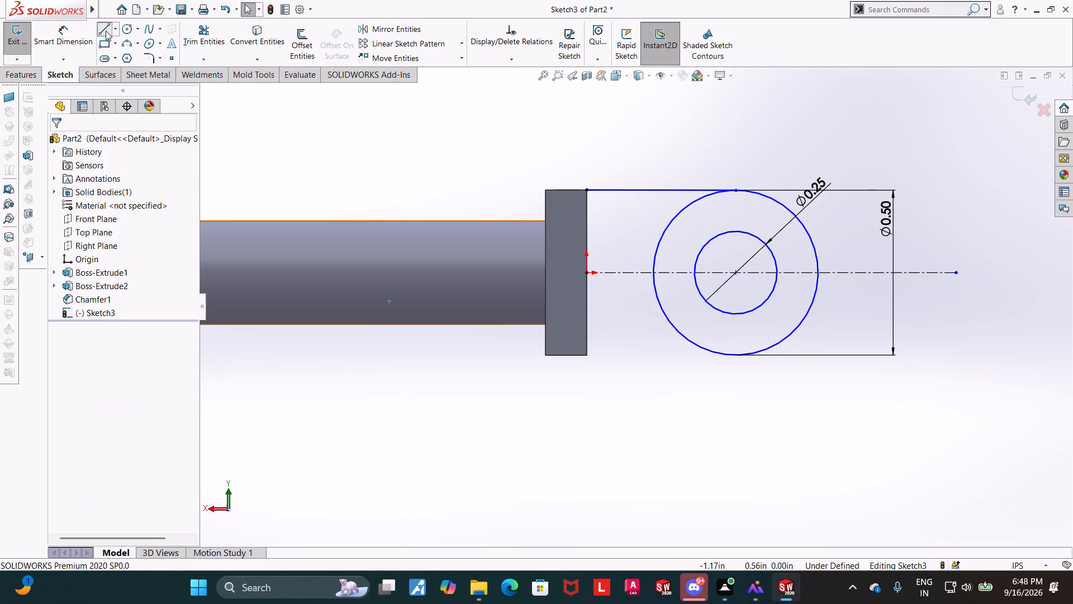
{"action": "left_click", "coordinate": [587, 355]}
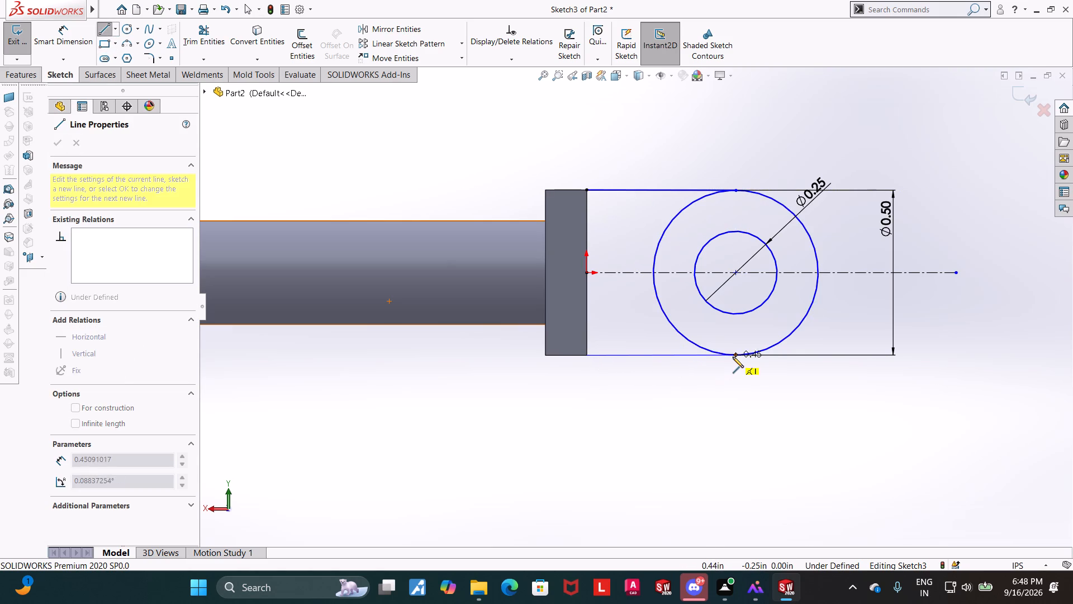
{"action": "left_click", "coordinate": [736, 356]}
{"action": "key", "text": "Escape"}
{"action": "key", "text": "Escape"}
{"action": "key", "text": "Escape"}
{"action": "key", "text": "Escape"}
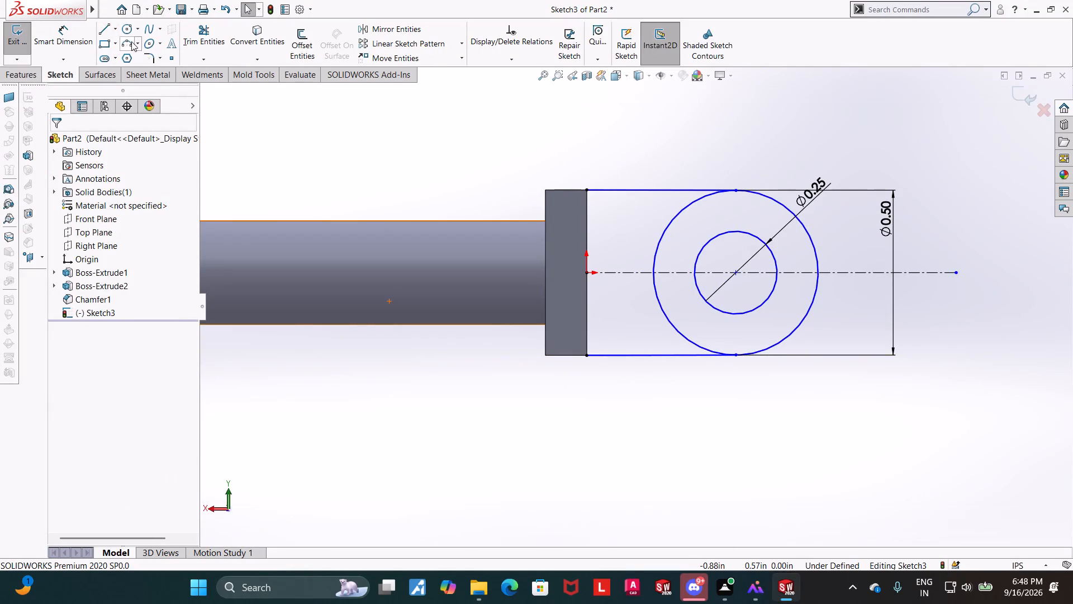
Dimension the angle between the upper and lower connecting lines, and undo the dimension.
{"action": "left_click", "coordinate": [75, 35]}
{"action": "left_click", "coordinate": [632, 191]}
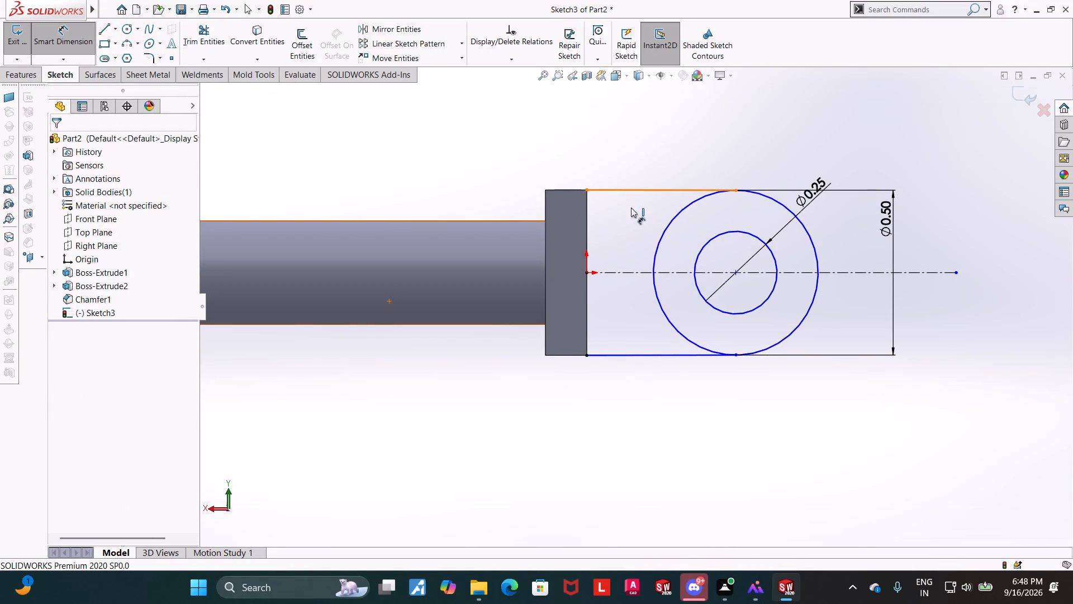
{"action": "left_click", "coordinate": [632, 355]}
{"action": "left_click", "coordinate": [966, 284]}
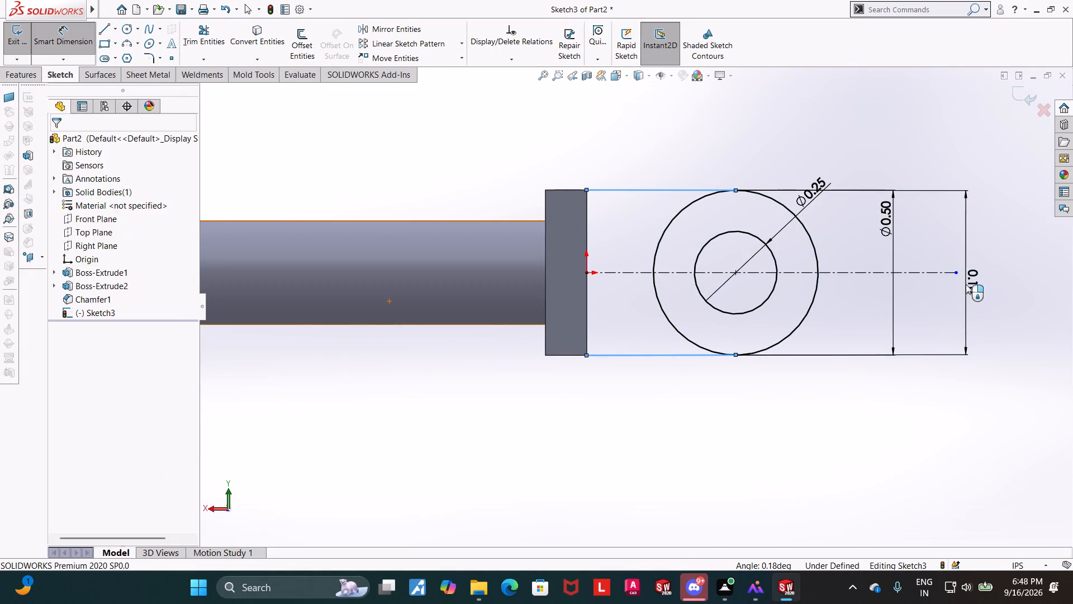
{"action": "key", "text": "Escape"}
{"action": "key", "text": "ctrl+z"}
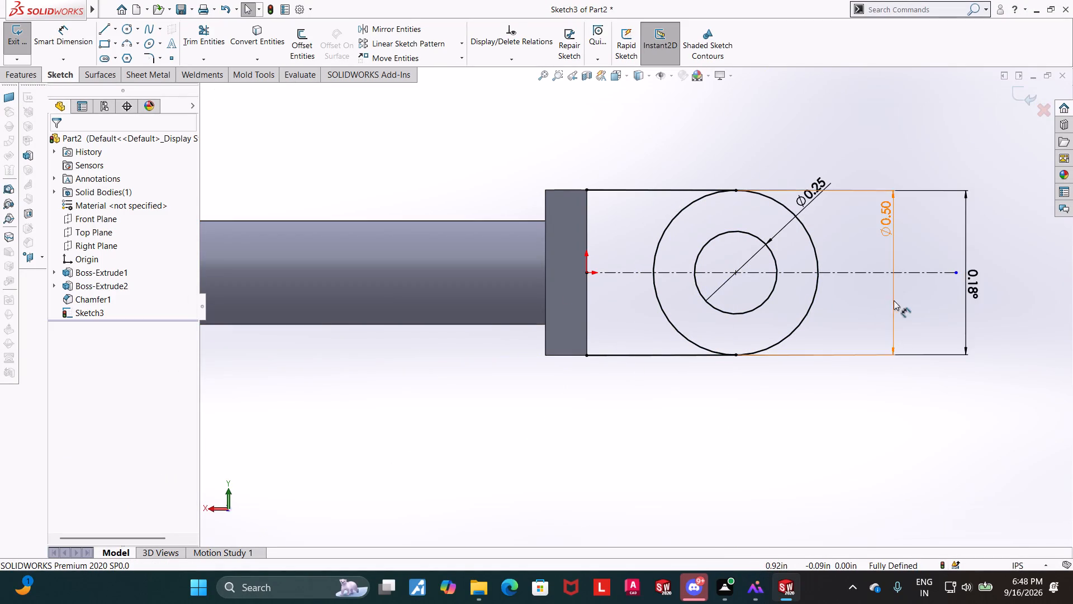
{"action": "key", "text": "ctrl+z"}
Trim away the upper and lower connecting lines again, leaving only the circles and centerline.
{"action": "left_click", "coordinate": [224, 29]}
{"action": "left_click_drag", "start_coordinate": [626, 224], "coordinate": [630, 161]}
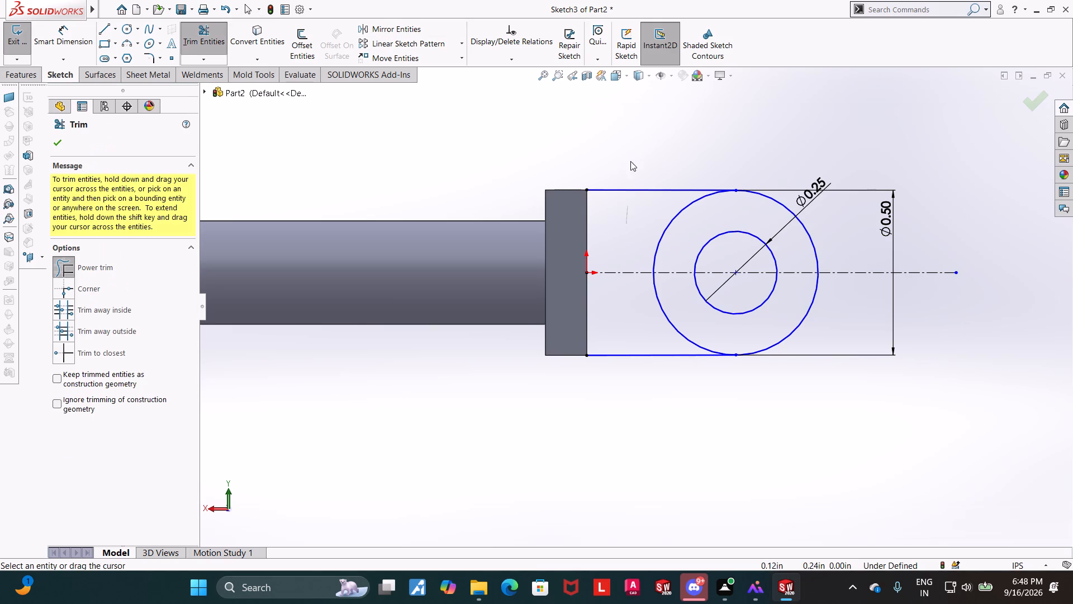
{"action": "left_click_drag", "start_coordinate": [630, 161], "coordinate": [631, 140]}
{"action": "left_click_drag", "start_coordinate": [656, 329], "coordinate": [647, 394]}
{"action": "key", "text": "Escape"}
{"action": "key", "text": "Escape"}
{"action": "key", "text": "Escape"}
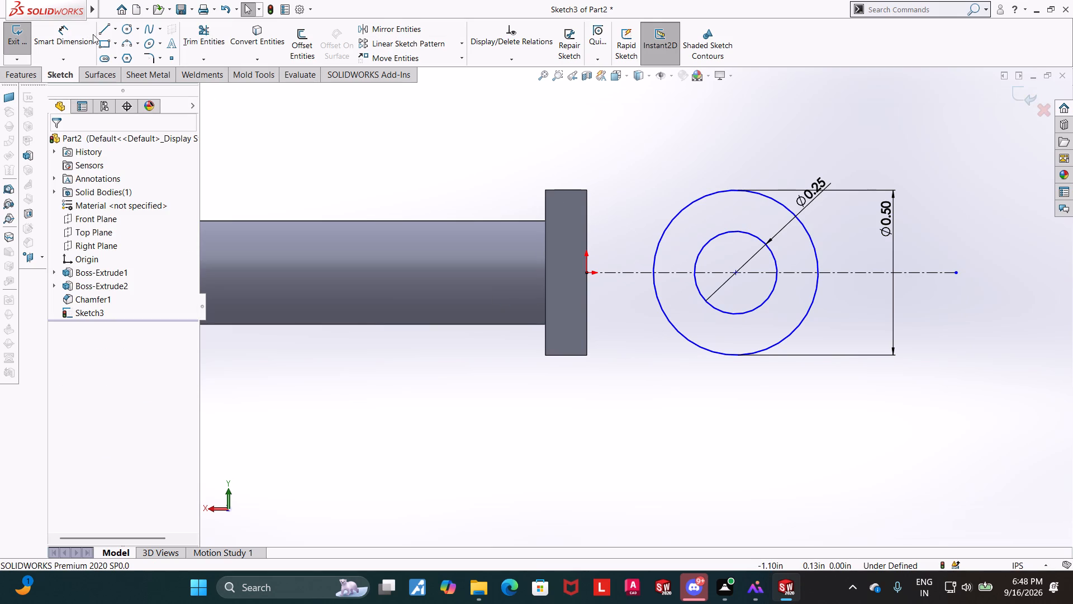
Dimension the circles' centre from the edge where the head meets the shank and set the distance to 0.5 in.
{"action": "left_click", "coordinate": [77, 35]}
{"action": "left_click", "coordinate": [547, 255]}
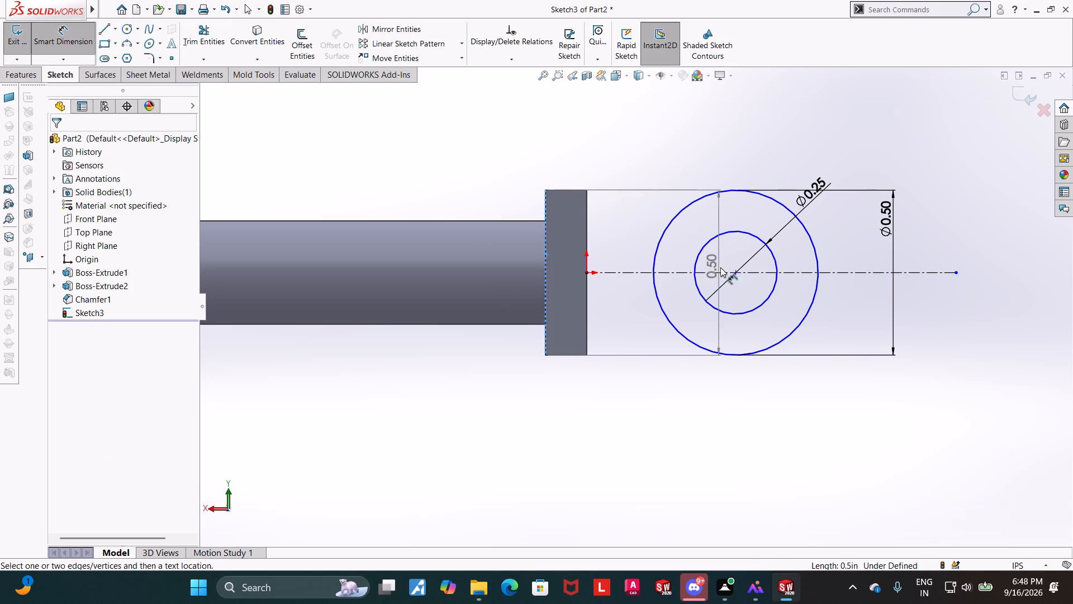
{"action": "left_click", "coordinate": [736, 271]}
{"action": "left_click", "coordinate": [685, 163]}
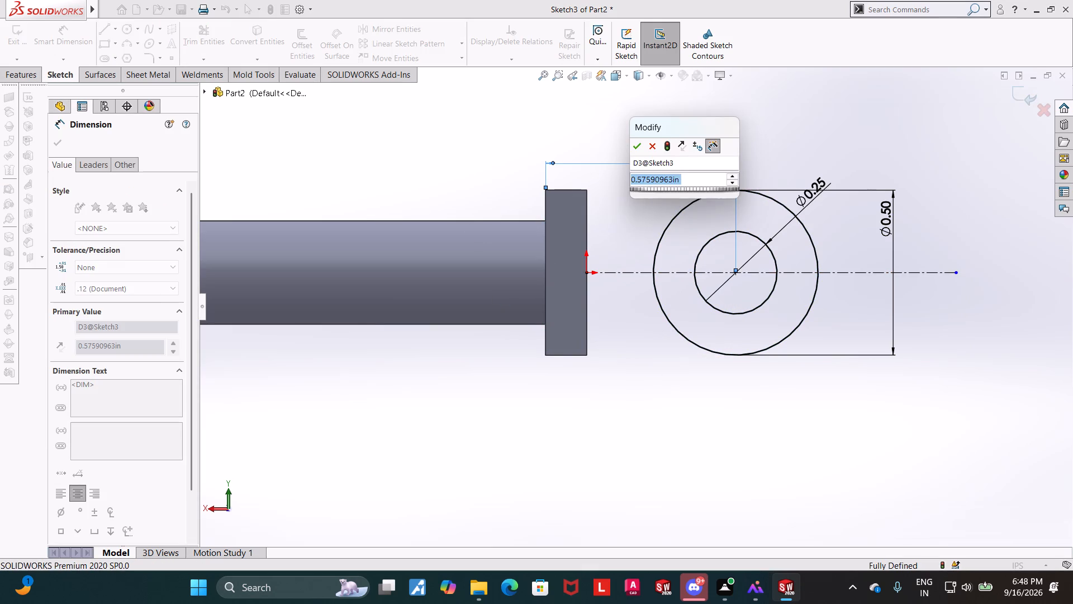
{"action": "type", "text": "0.5"}
{"action": "key", "text": "Return"}
{"action": "key", "text": "Escape"}
{"action": "key", "text": "Escape"}
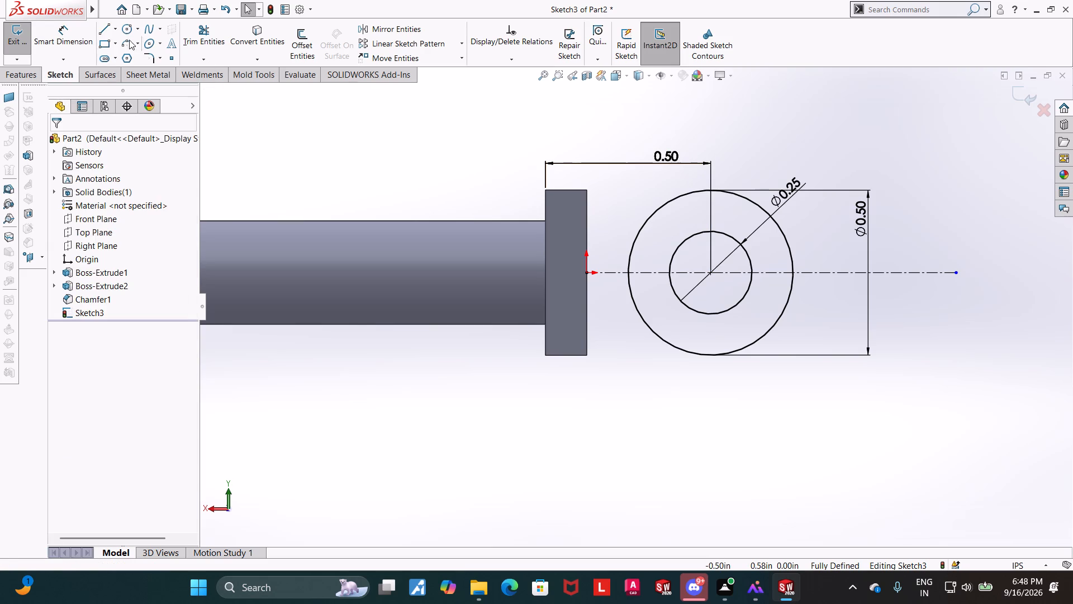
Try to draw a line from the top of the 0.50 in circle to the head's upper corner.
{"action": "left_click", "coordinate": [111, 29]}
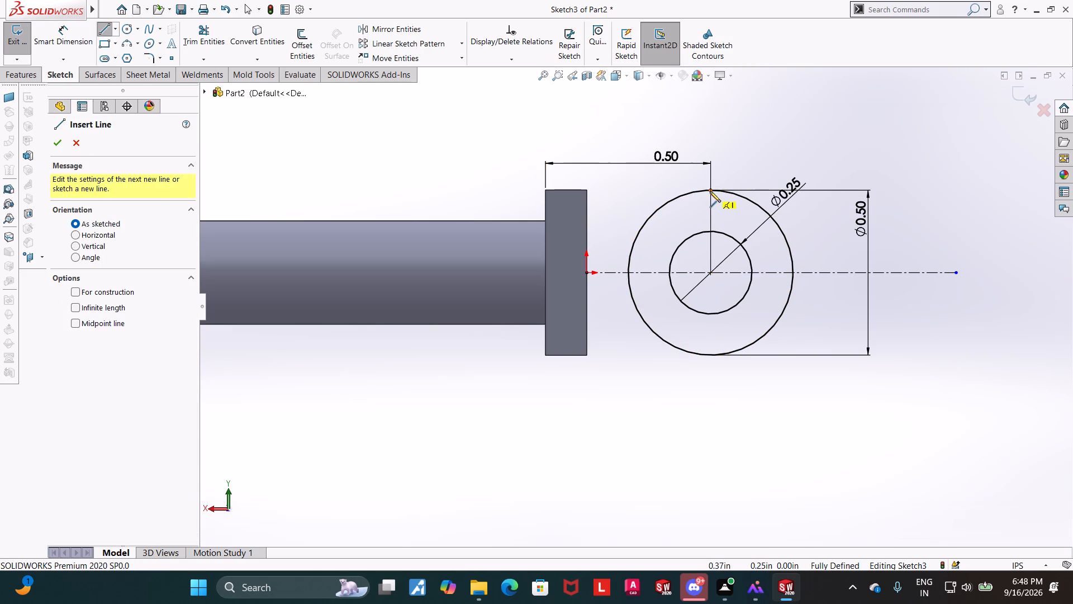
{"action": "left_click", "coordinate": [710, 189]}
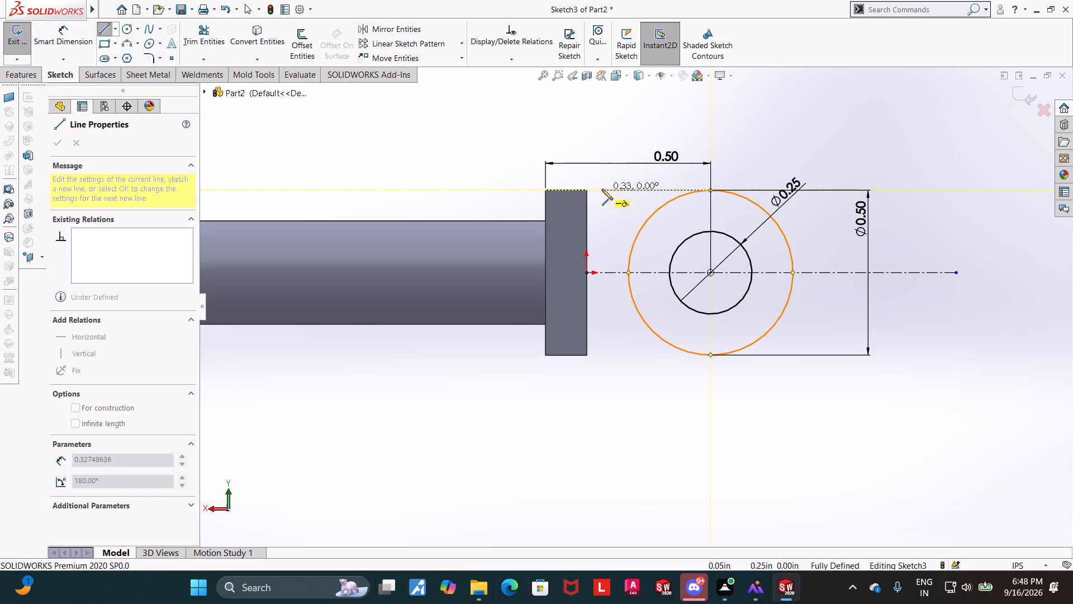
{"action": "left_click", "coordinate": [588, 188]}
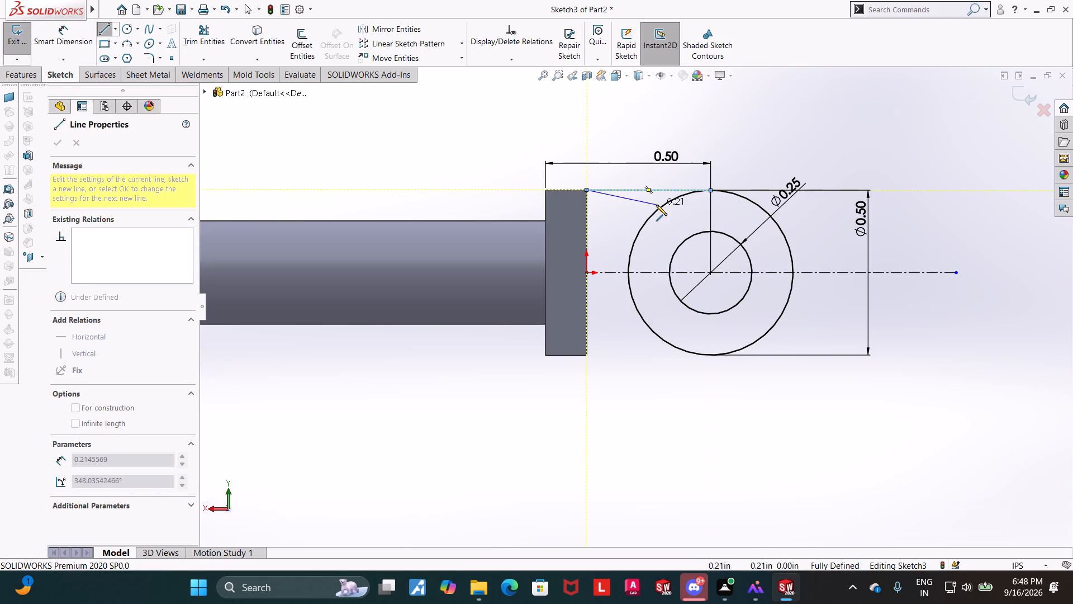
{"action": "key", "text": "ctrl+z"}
Draw horizontal lines from the top and bottom of the 0.50 in circle to the head's upper and lower corners.
{"action": "left_click", "coordinate": [106, 26]}
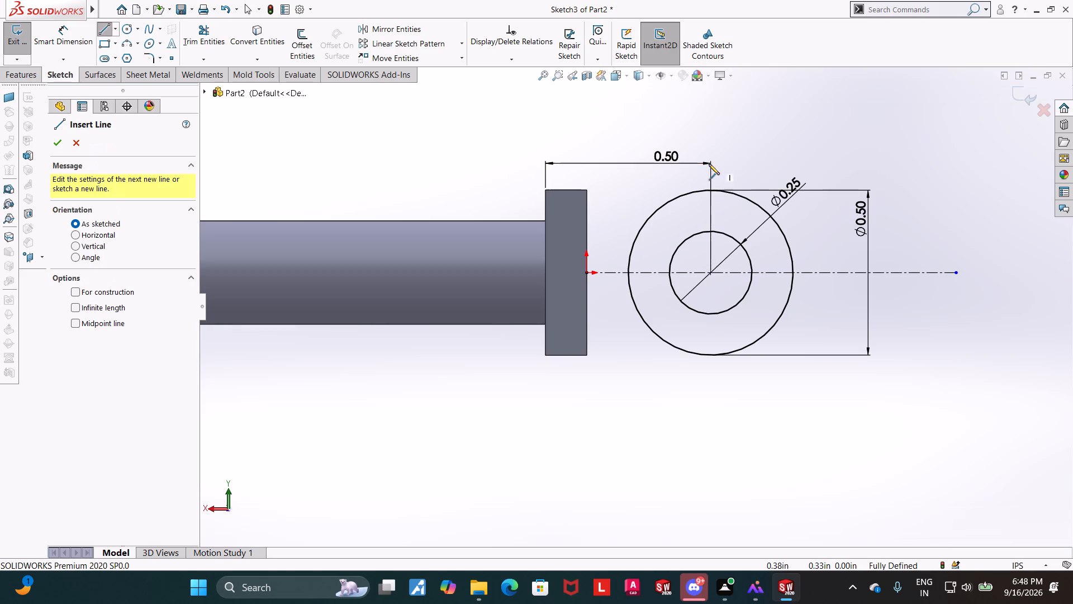
{"action": "left_click", "coordinate": [710, 191]}
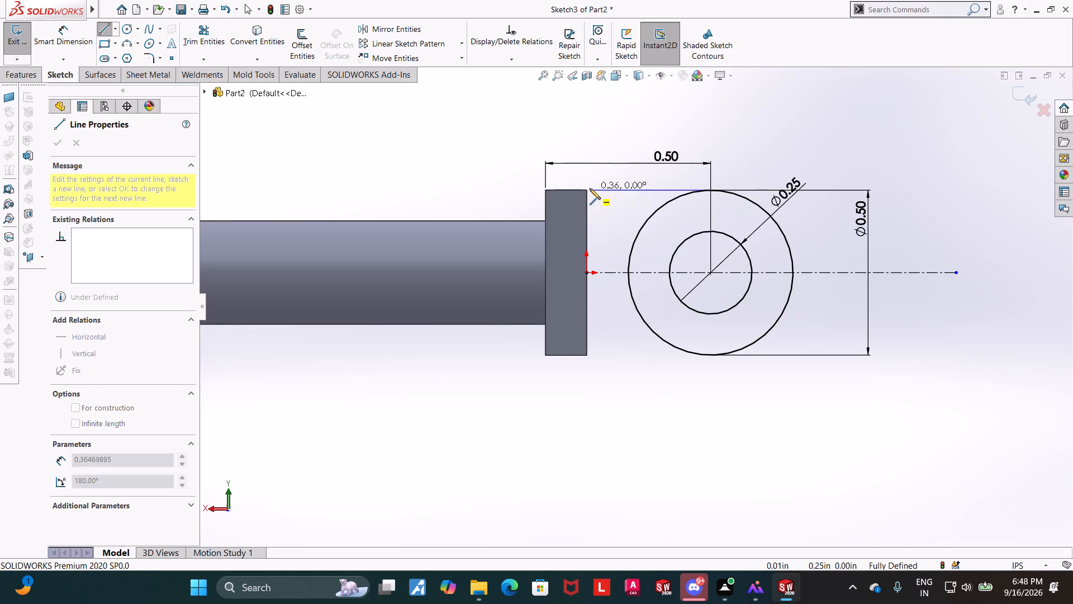
{"action": "left_click", "coordinate": [585, 189]}
{"action": "key", "text": "Escape"}
{"action": "key", "text": "Escape"}
{"action": "key", "text": "Escape"}
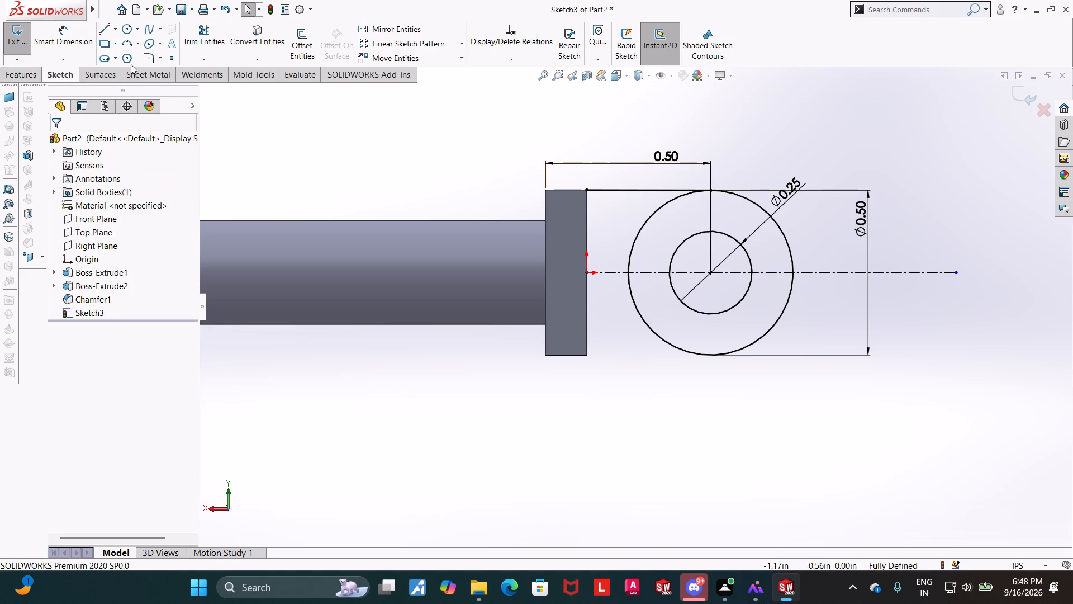
{"action": "left_click", "coordinate": [107, 27]}
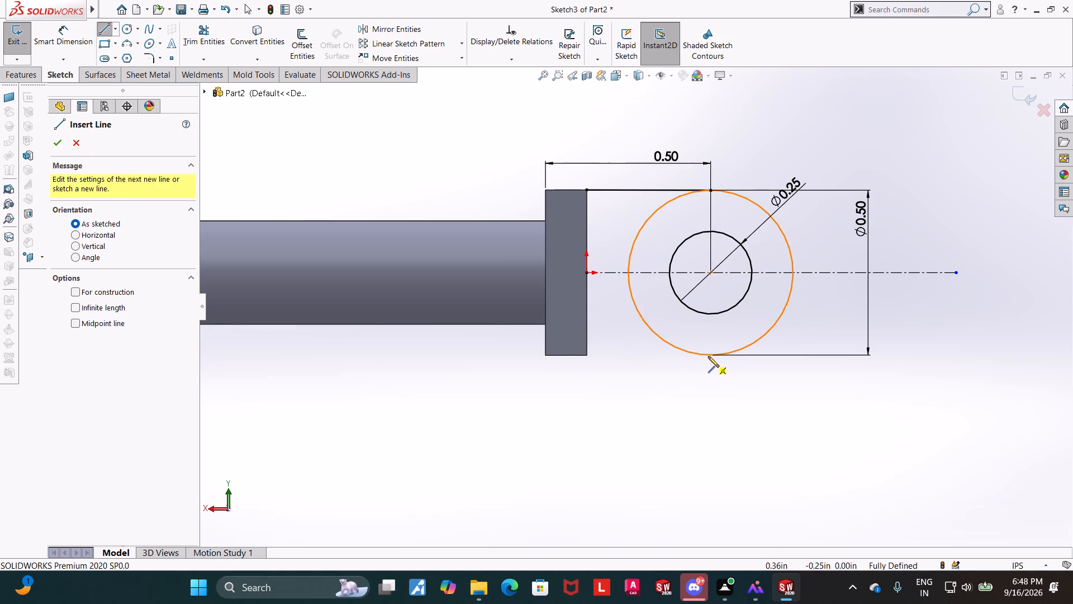
{"action": "left_click", "coordinate": [710, 355]}
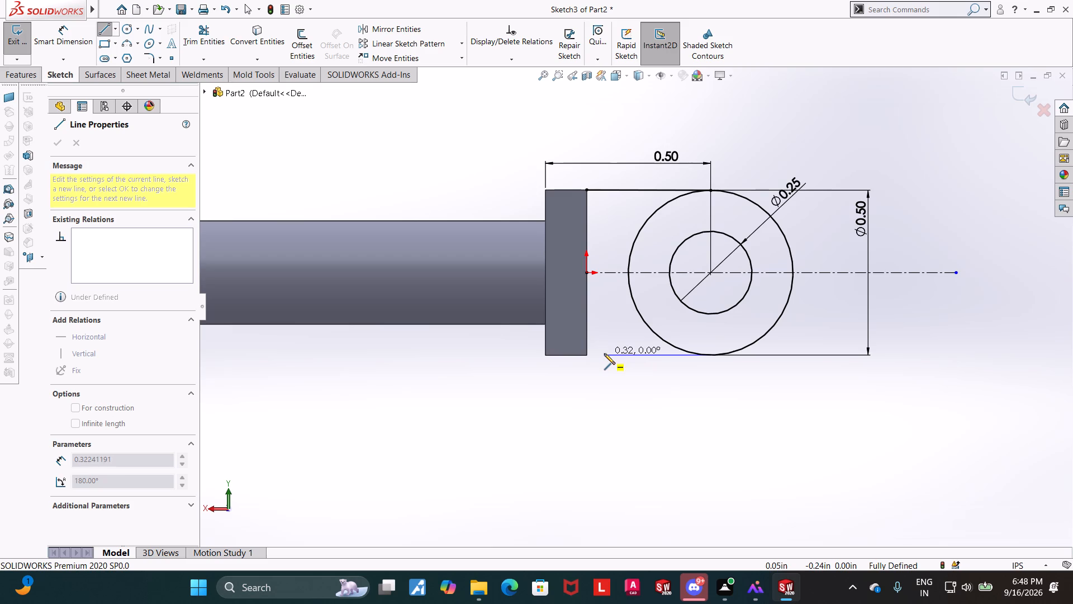
{"action": "left_click", "coordinate": [587, 355]}
{"action": "key", "text": "Escape"}
{"action": "key", "text": "Escape"}
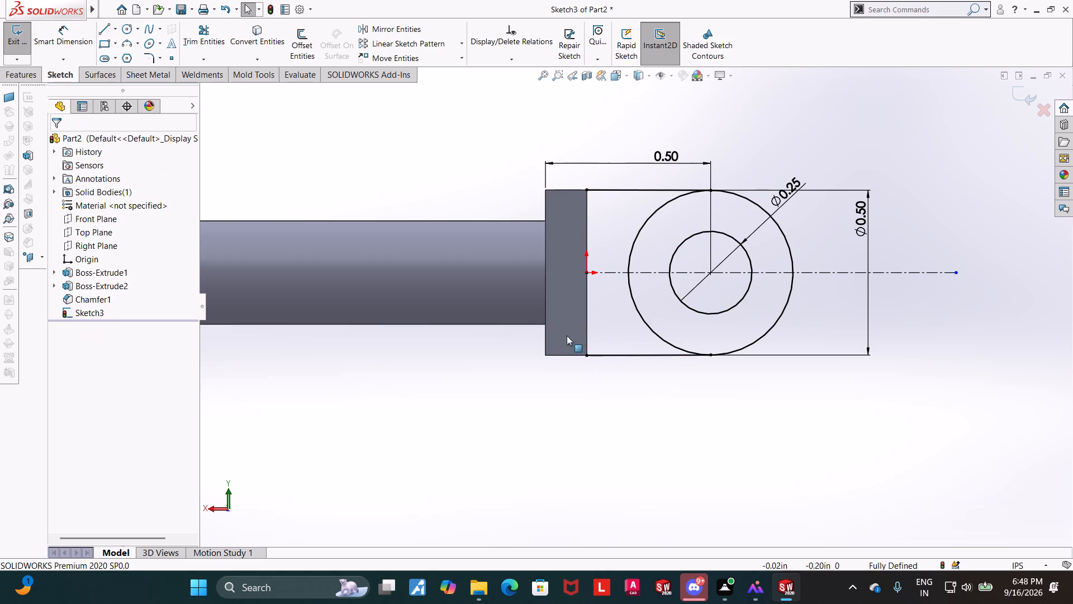
{"action": "key", "text": "Escape"}
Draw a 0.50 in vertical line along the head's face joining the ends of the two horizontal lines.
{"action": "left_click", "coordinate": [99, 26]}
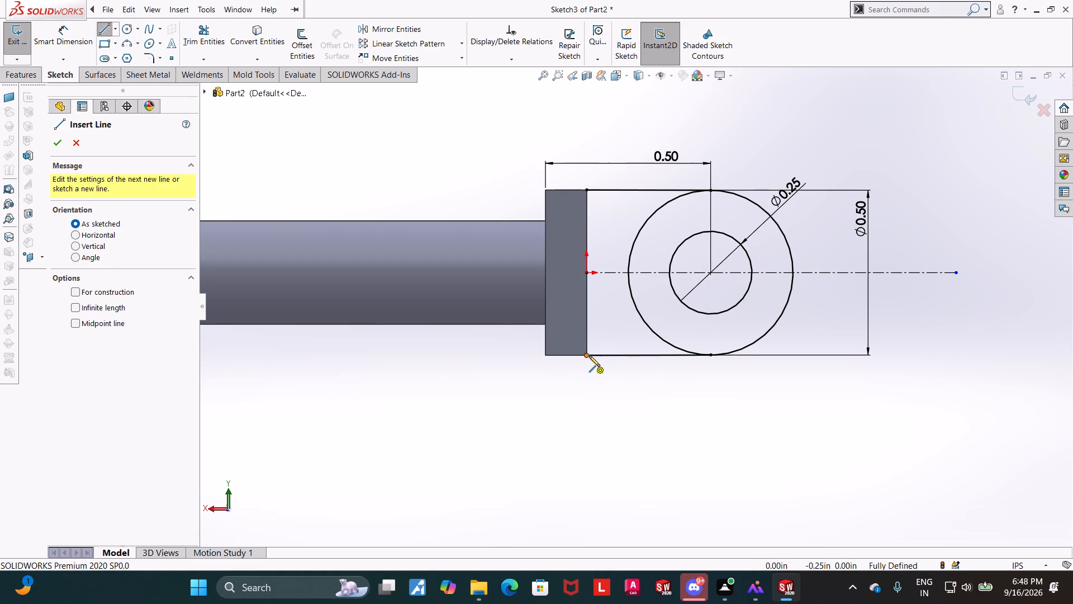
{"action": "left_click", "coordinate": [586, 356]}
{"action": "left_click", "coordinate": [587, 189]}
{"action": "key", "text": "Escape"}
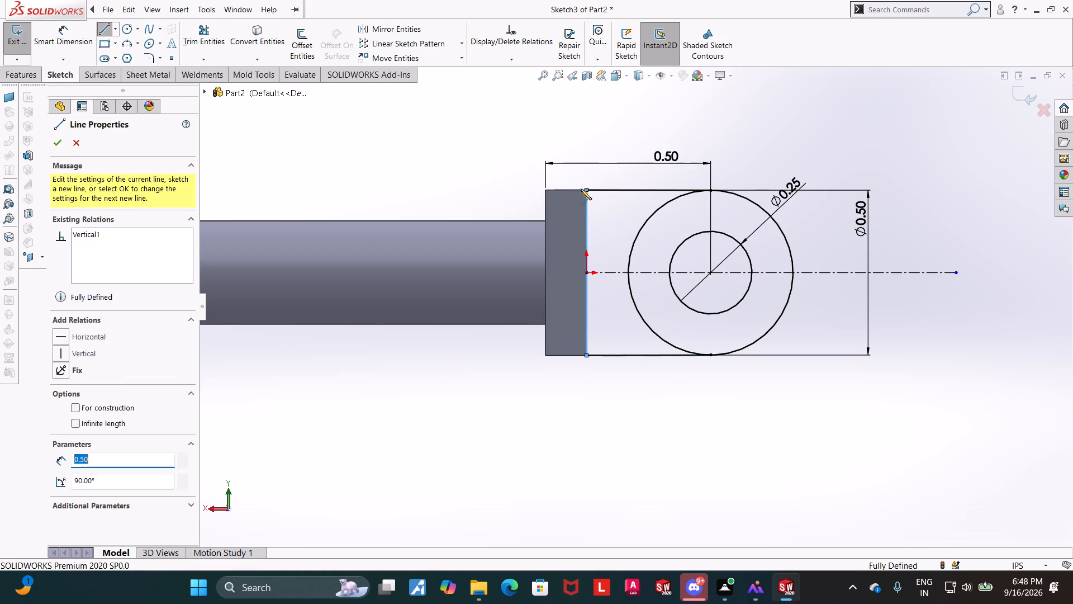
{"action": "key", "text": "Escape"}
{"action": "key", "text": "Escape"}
Trim away the head-side half of the 0.50 in circle and the vertical line along the head's face.
{"action": "left_click", "coordinate": [190, 40]}
{"action": "left_click_drag", "start_coordinate": [652, 305], "coordinate": [582, 313]}
{"action": "left_click_drag", "start_coordinate": [644, 242], "coordinate": [566, 228]}
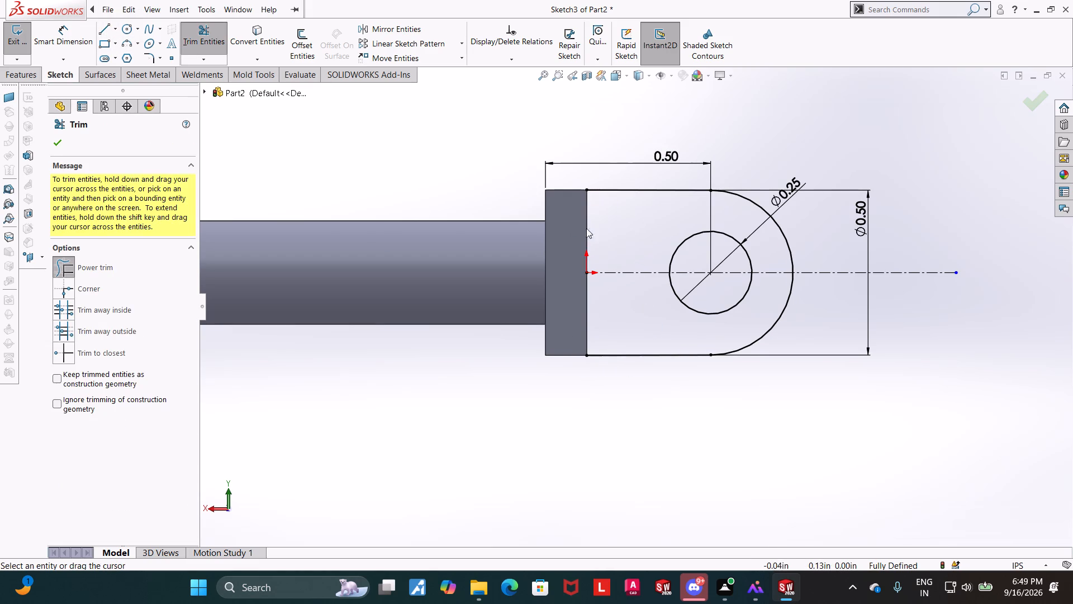
{"action": "key", "text": "Escape"}
{"action": "key", "text": "Escape"}
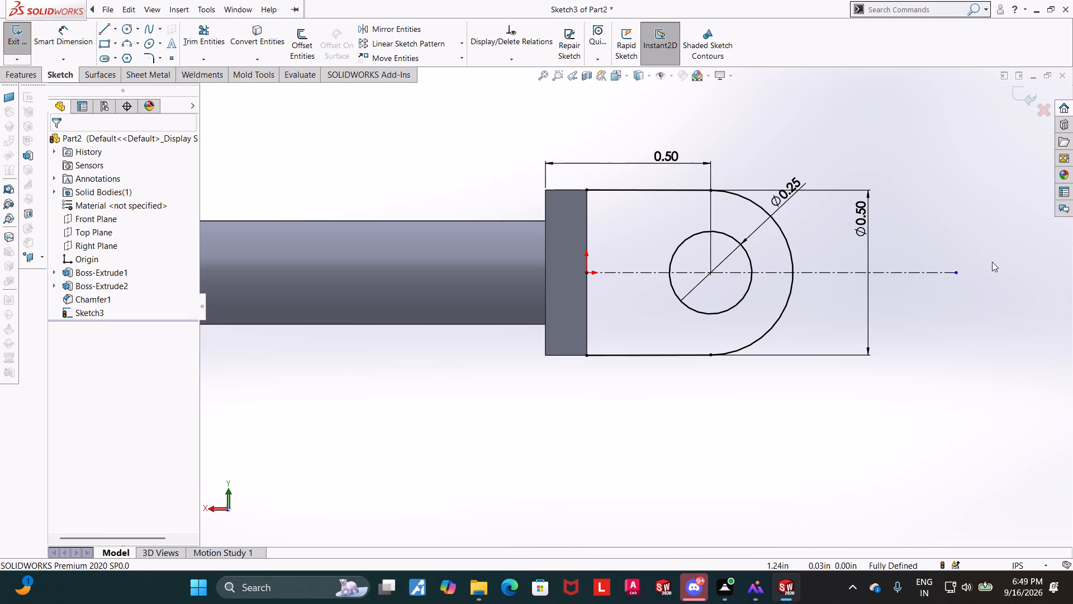
Finish and exit the eye profile sketch.
{"action": "middle_click_drag", "start_coordinate": [982, 259], "coordinate": [937, 251]}
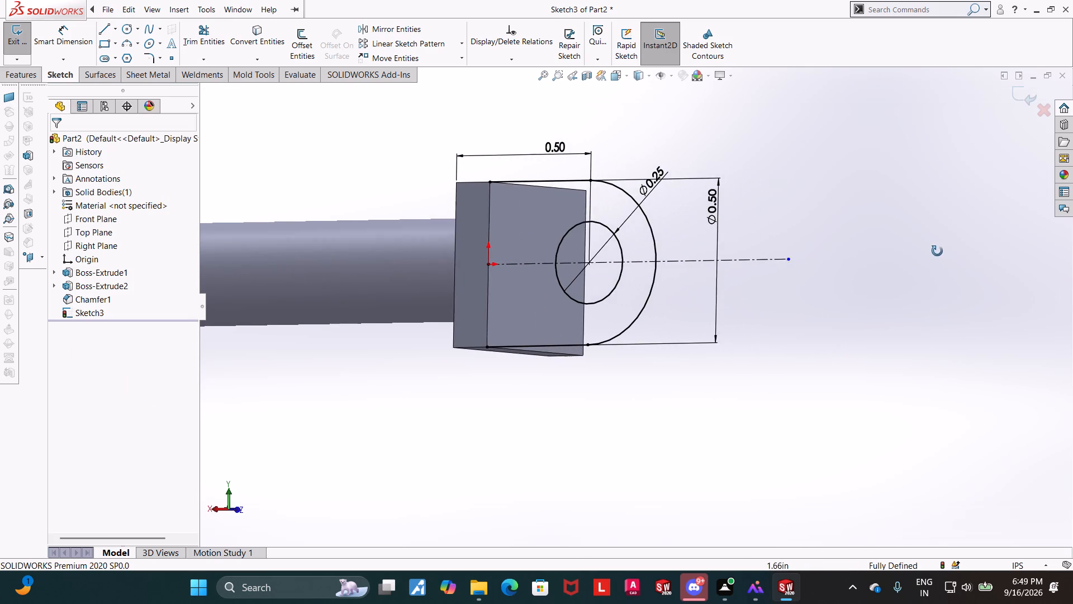
{"action": "middle_click_drag", "start_coordinate": [937, 251], "coordinate": [935, 251]}
{"action": "middle_click_drag", "start_coordinate": [935, 251], "coordinate": [951, 315]}
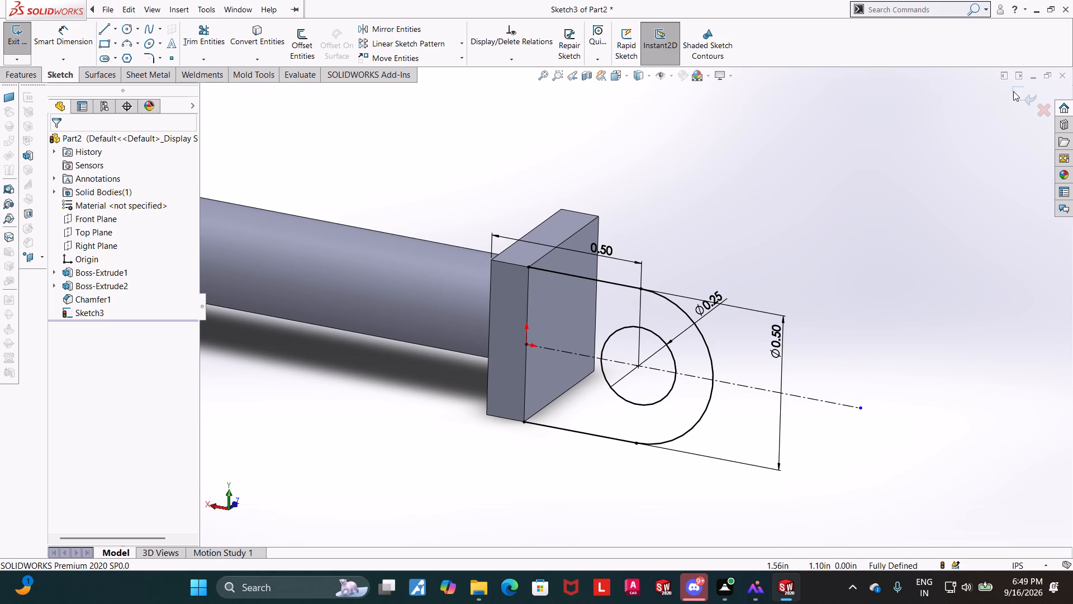
{"action": "left_click", "coordinate": [1013, 91]}
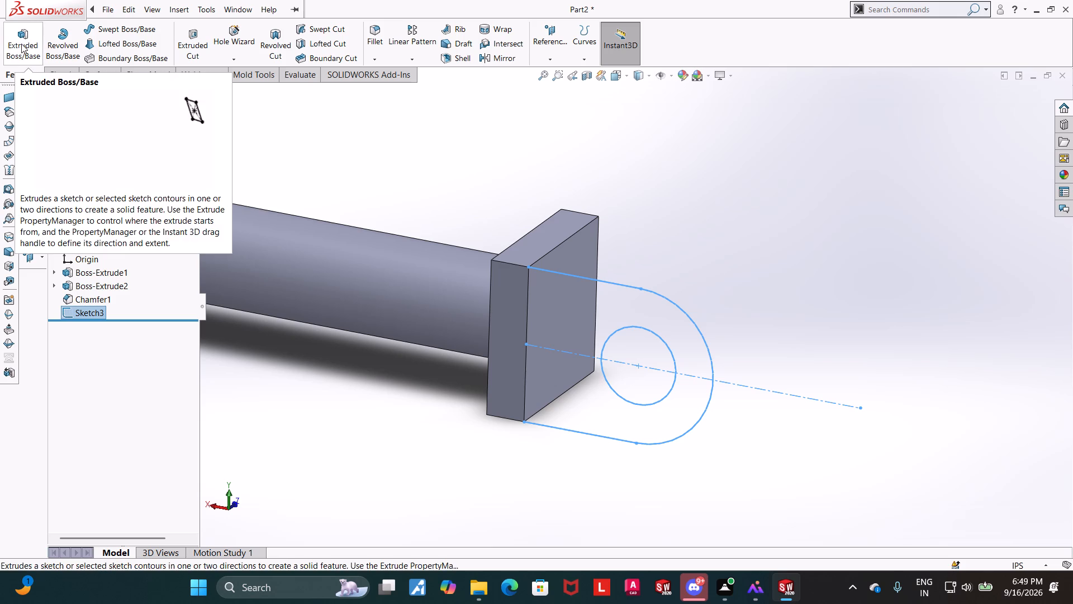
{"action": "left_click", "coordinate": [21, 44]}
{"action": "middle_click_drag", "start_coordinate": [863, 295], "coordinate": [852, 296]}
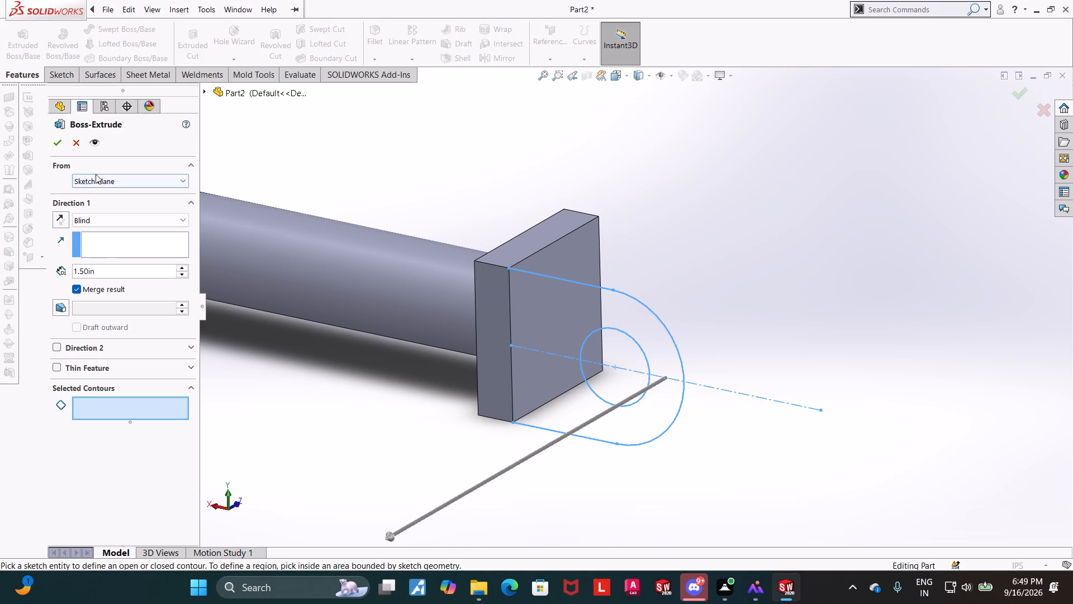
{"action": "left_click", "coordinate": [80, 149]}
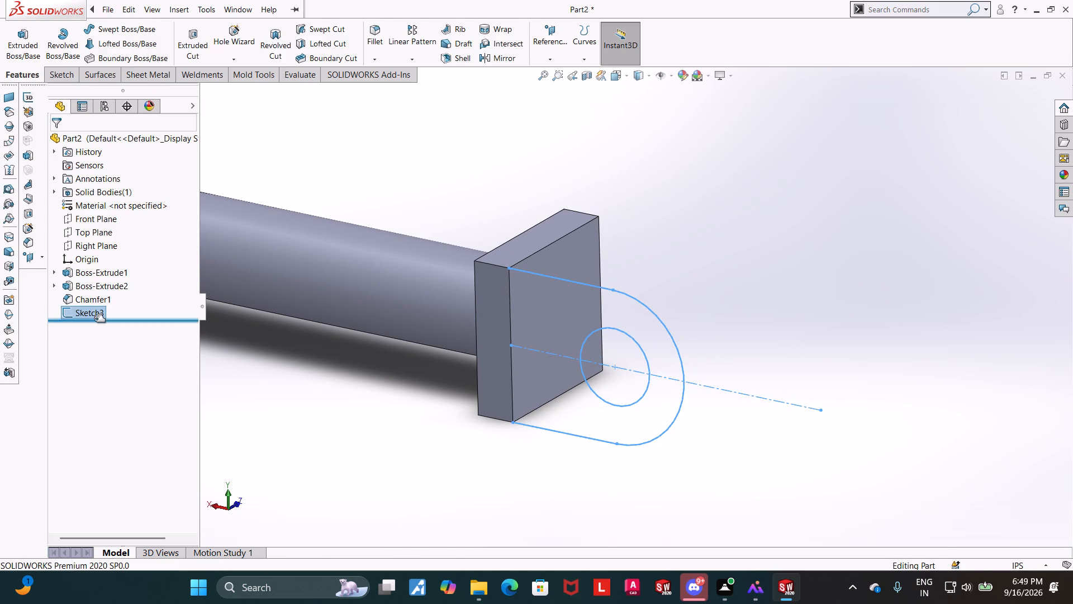
Edit the eye profile sketch and close it with a vertical line along the head's face joining the two horizontal lines' ends.
{"action": "left_click", "coordinate": [90, 313]}
{"action": "left_click", "coordinate": [97, 279]}
{"action": "left_click", "coordinate": [100, 312]}
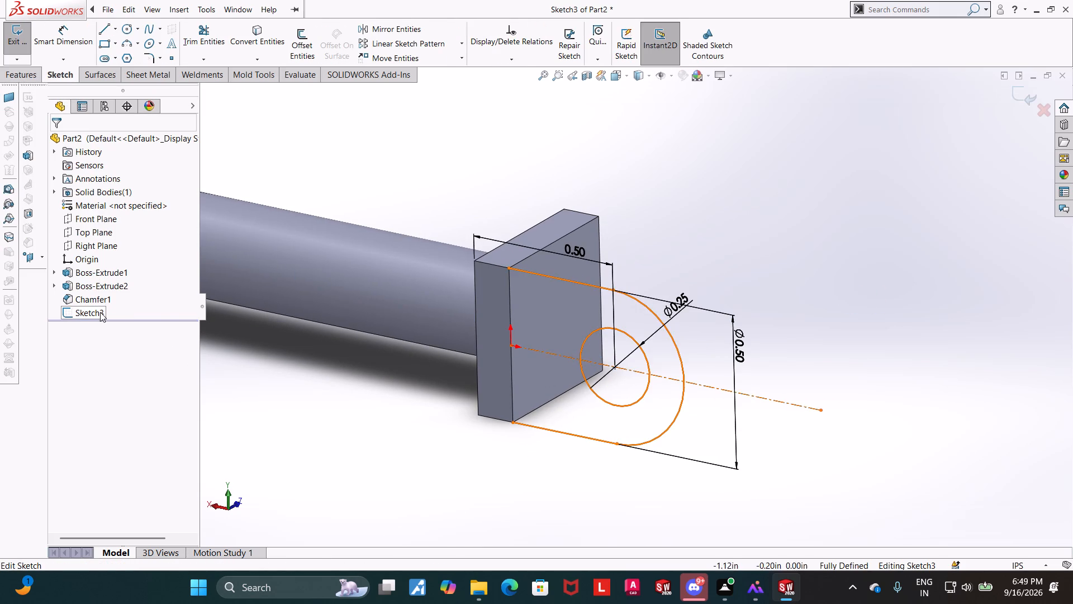
{"action": "left_click", "coordinate": [129, 303]}
{"action": "scroll", "coordinate": [796, 346], "scroll_direction": "down", "scroll_amount": 3}
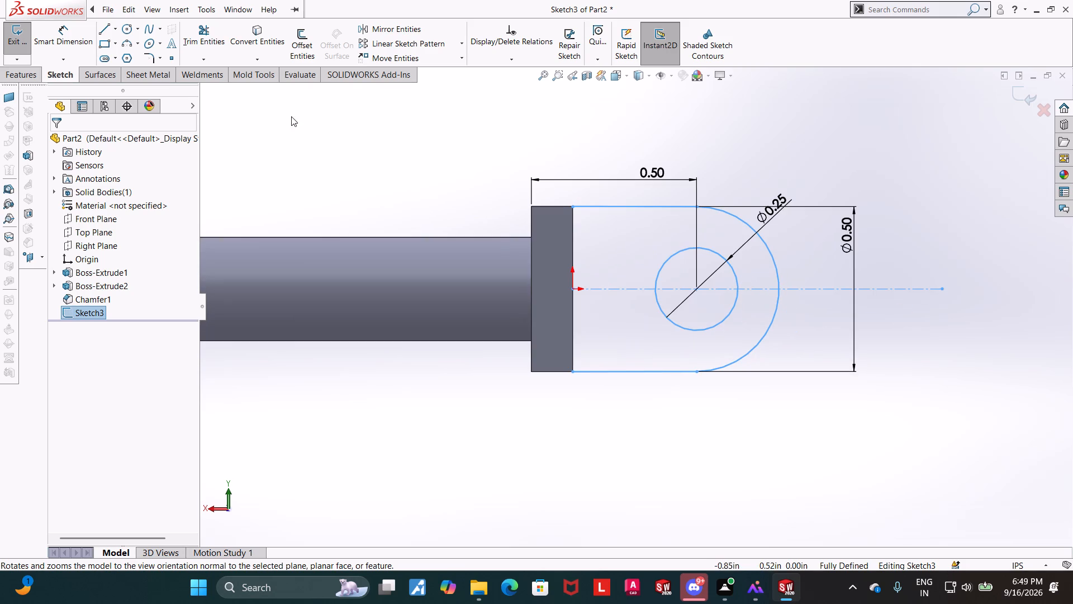
{"action": "left_click", "coordinate": [103, 30]}
{"action": "left_click", "coordinate": [573, 208]}
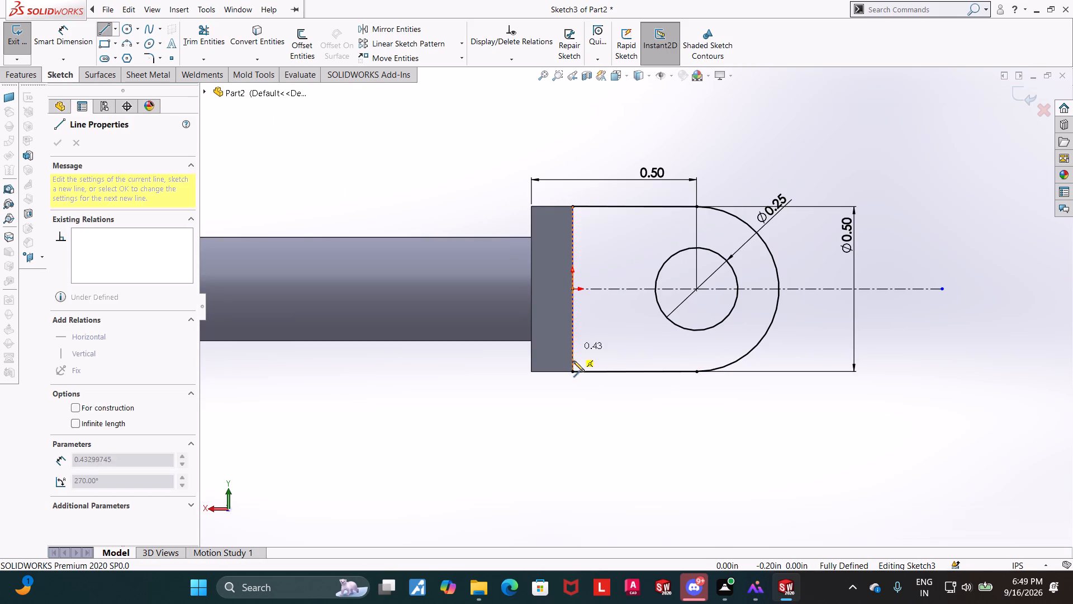
{"action": "left_click", "coordinate": [572, 371]}
{"action": "key", "text": "Escape"}
{"action": "key", "text": "Escape"}
{"action": "key", "text": "Escape"}
{"action": "key", "text": "Escape"}
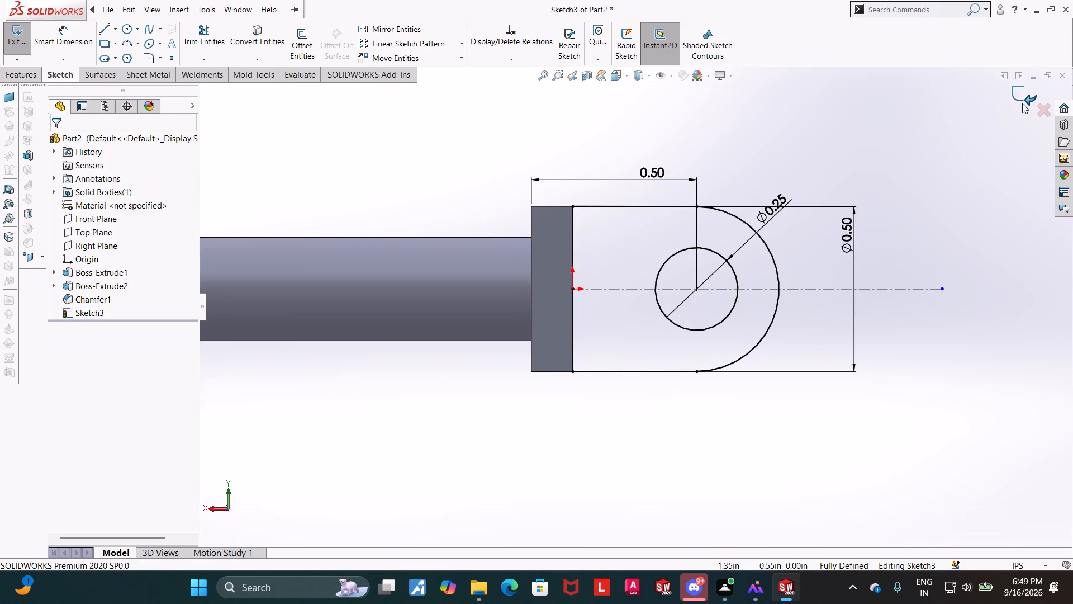
{"action": "left_click", "coordinate": [1021, 103]}
Extrude the closed eye profile as a blind boss in the reversed direction, 0.125 in deep, merged with the head.
{"action": "middle_click_drag", "start_coordinate": [953, 155], "coordinate": [933, 162]}
{"action": "left_click", "coordinate": [23, 34]}
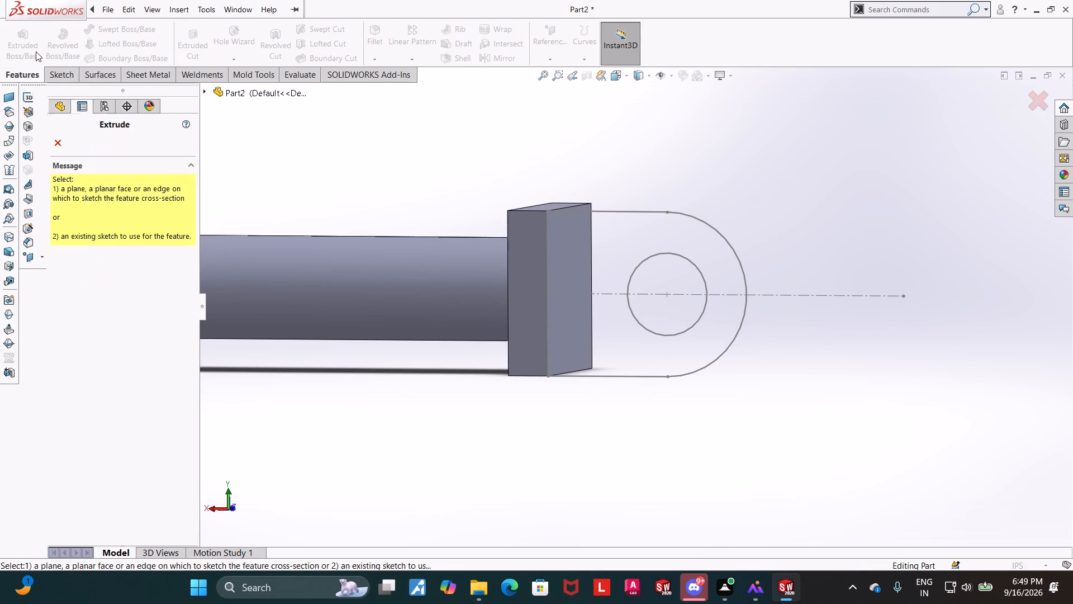
{"action": "left_click", "coordinate": [206, 91]}
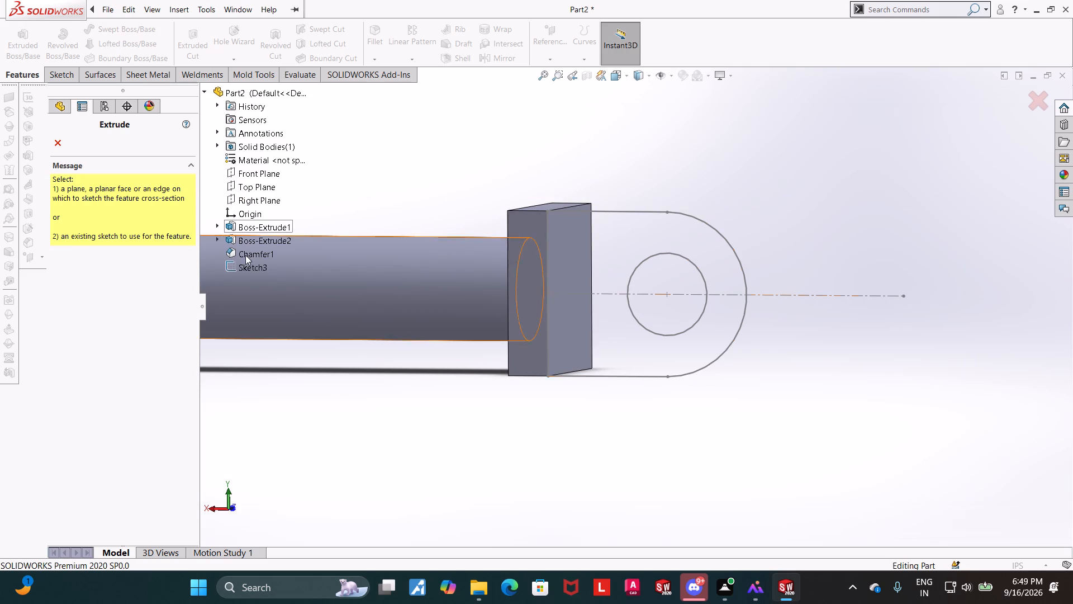
{"action": "left_click", "coordinate": [245, 265]}
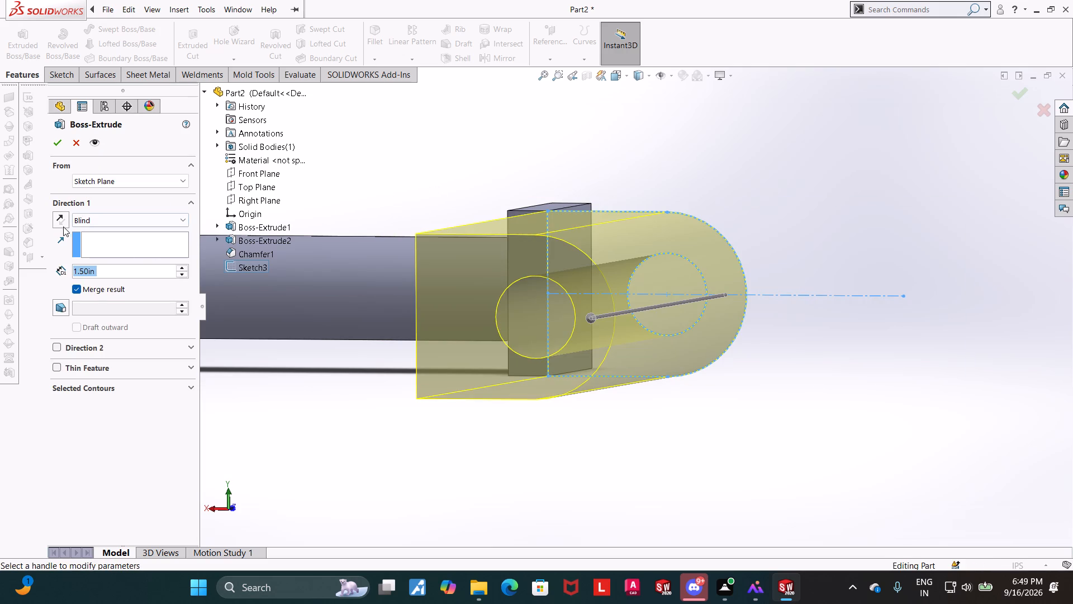
{"action": "left_click", "coordinate": [60, 223]}
{"action": "left_click_drag", "start_coordinate": [122, 273], "coordinate": [48, 271]}
{"action": "type", "text": "1.2"}
{"action": "key", "text": "5"}
{"action": "key", "text": "Return"}
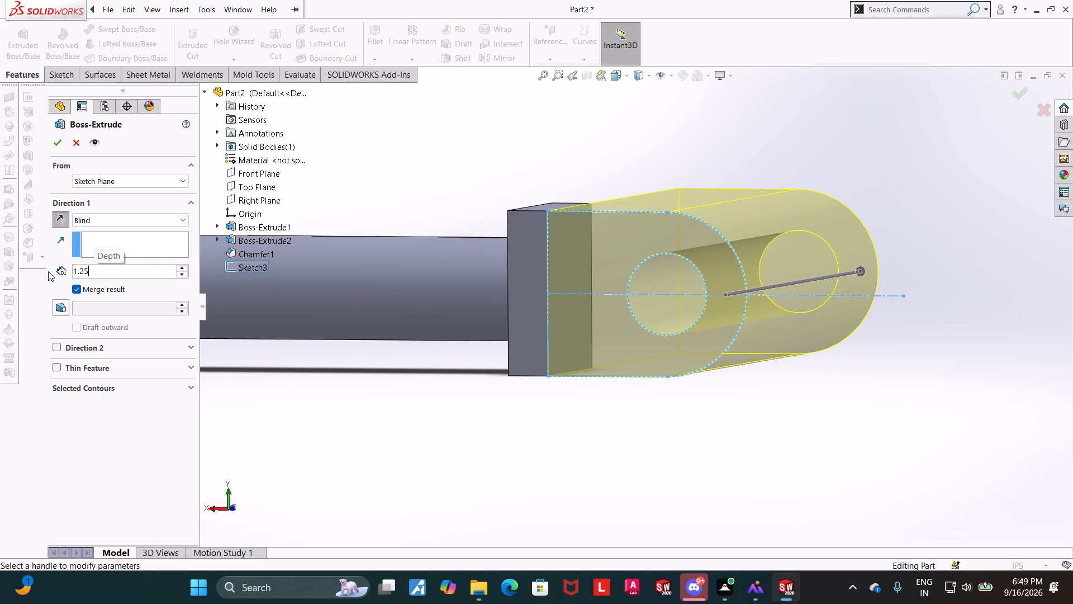
{"action": "middle_click_drag", "start_coordinate": [765, 513], "coordinate": [716, 532]}
{"action": "scroll", "coordinate": [704, 494], "scroll_direction": "up", "scroll_amount": 2}
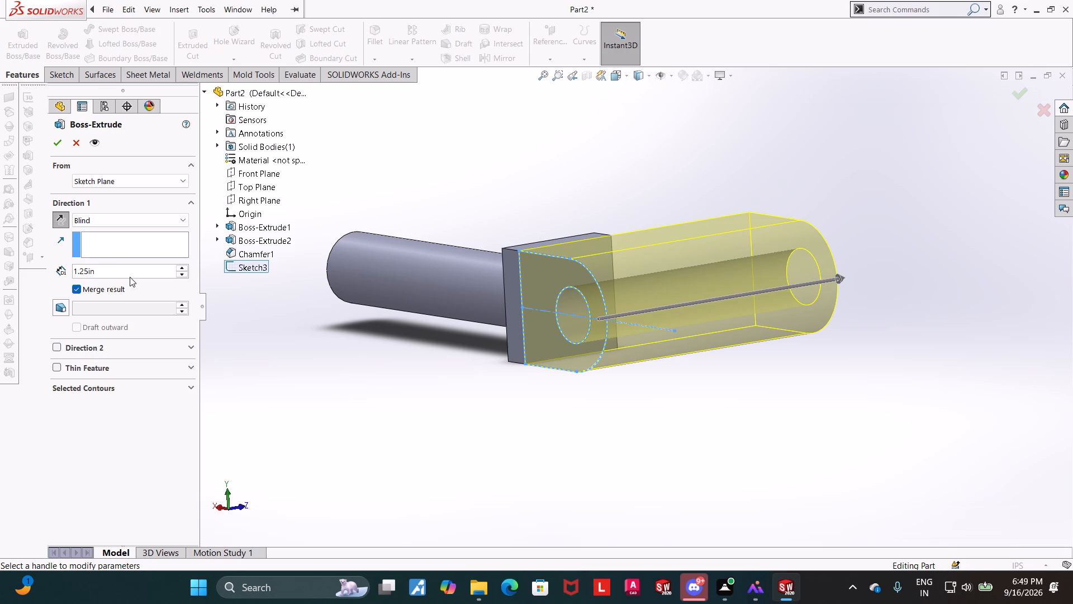
{"action": "left_click_drag", "start_coordinate": [129, 270], "coordinate": [16, 261]}
{"action": "type", "text": "0.125"}
{"action": "key", "text": "Return"}
{"action": "left_click", "coordinate": [53, 146]}
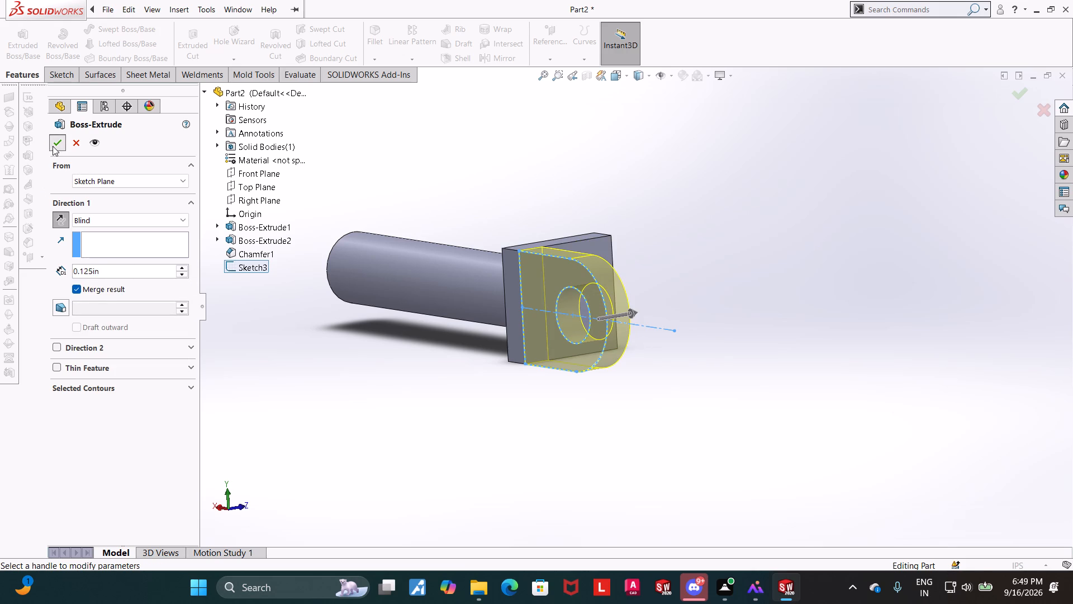
{"action": "left_click", "coordinate": [739, 381]}
Mirror the extruded eye about the Front Plane to form the second arm of the fork.
{"action": "middle_click_drag", "start_coordinate": [767, 328], "coordinate": [745, 339]}
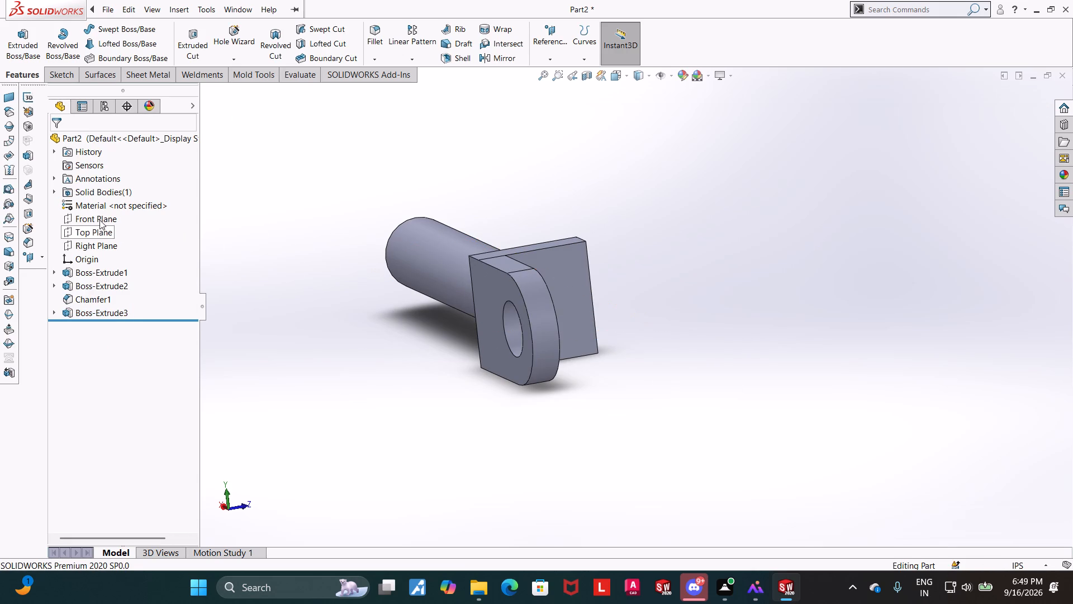
{"action": "left_click", "coordinate": [99, 219]}
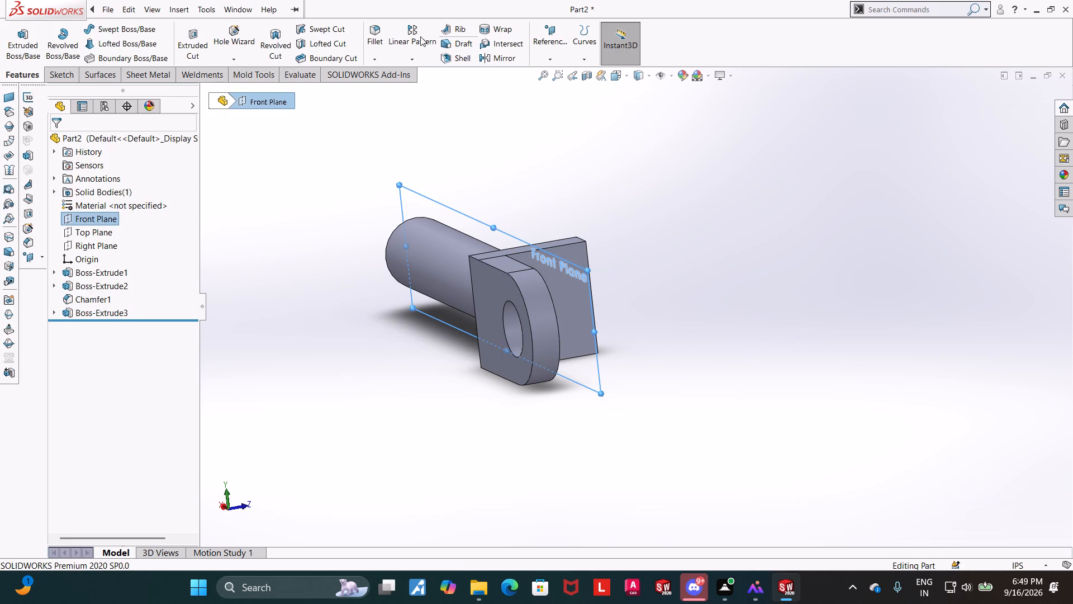
{"action": "left_click", "coordinate": [519, 61]}
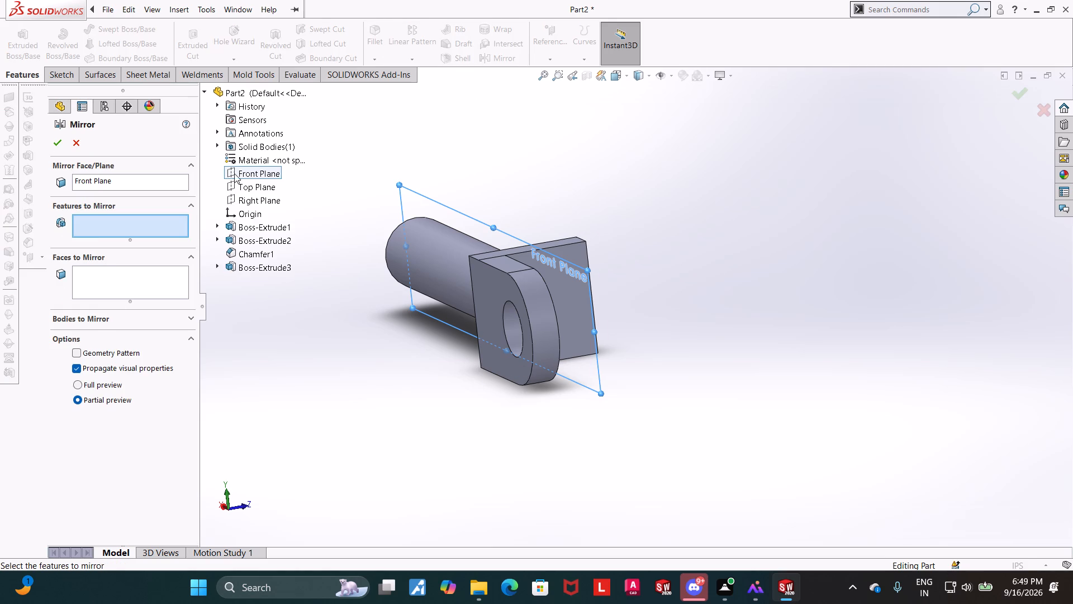
{"action": "left_click", "coordinate": [255, 265]}
{"action": "left_click", "coordinate": [60, 150]}
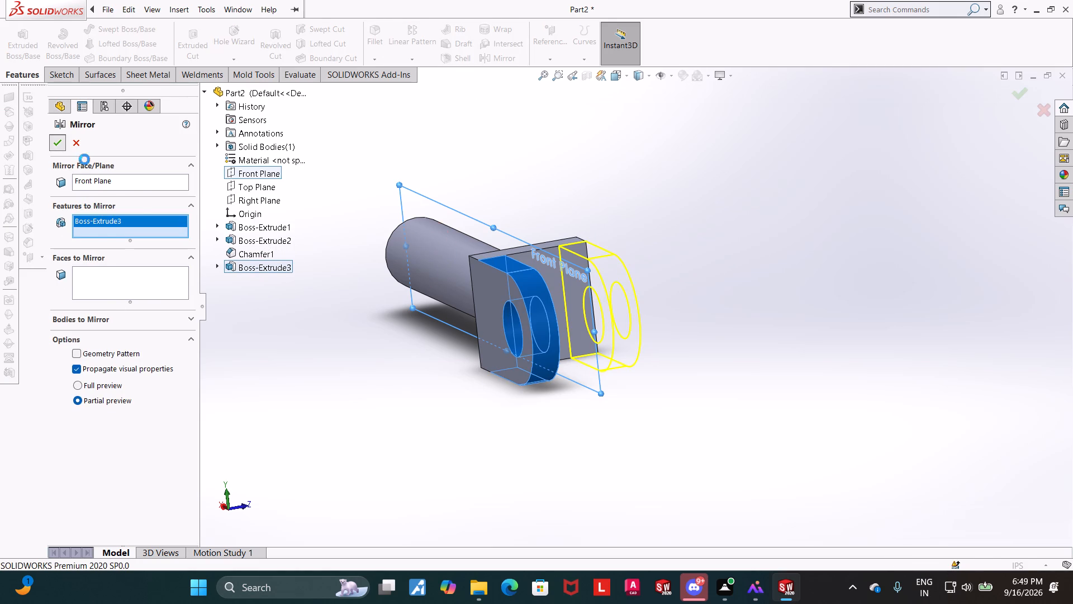
{"action": "left_click", "coordinate": [392, 375]}
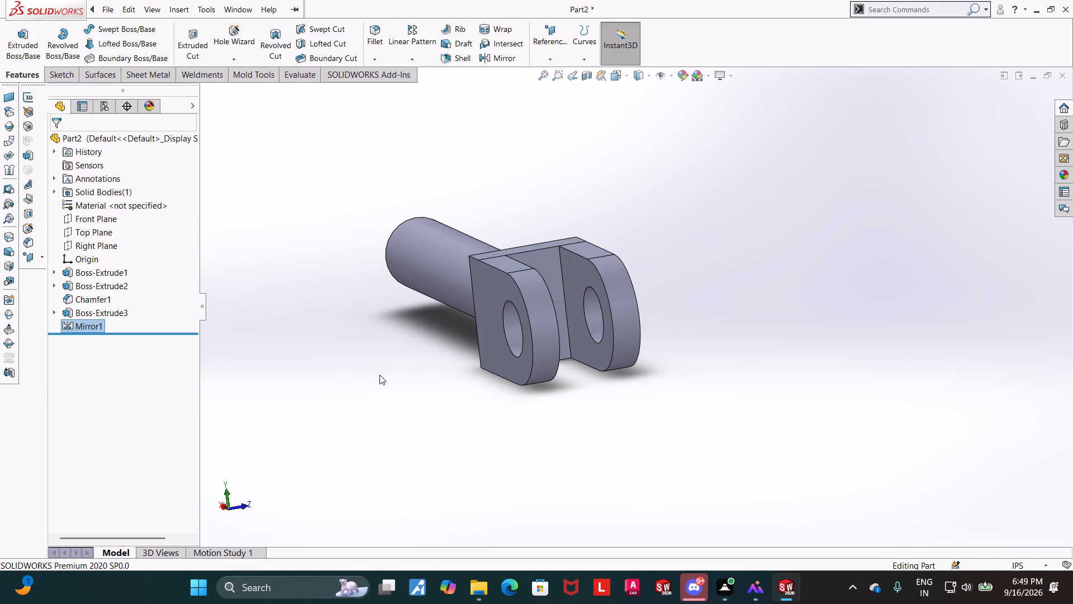
Save the part under the name connector.
{"action": "middle_click_drag", "start_coordinate": [382, 375], "coordinate": [431, 386]}
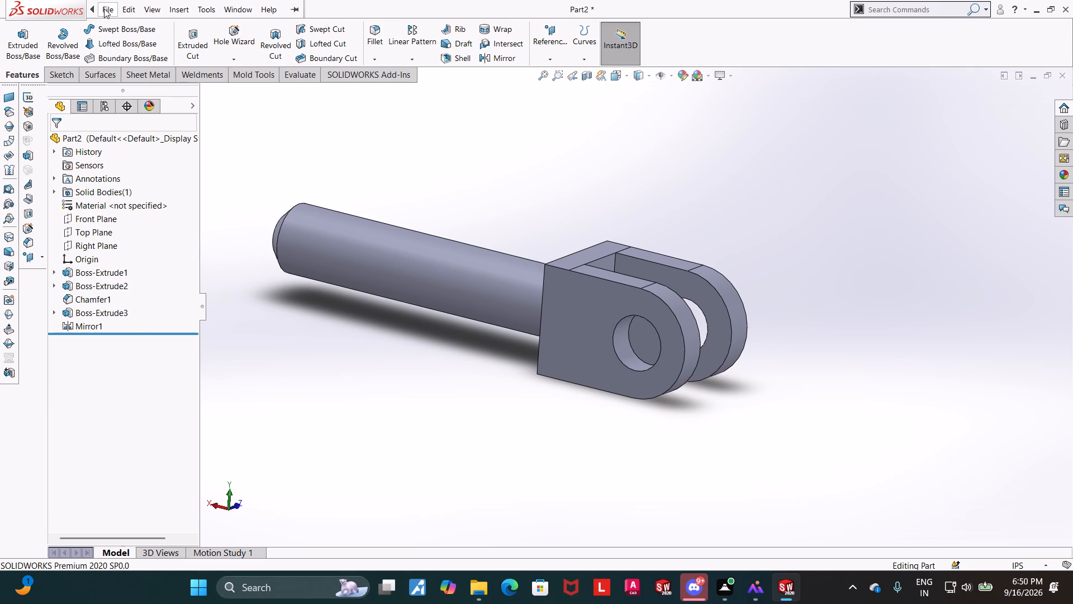
{"action": "left_click", "coordinate": [129, 152]}
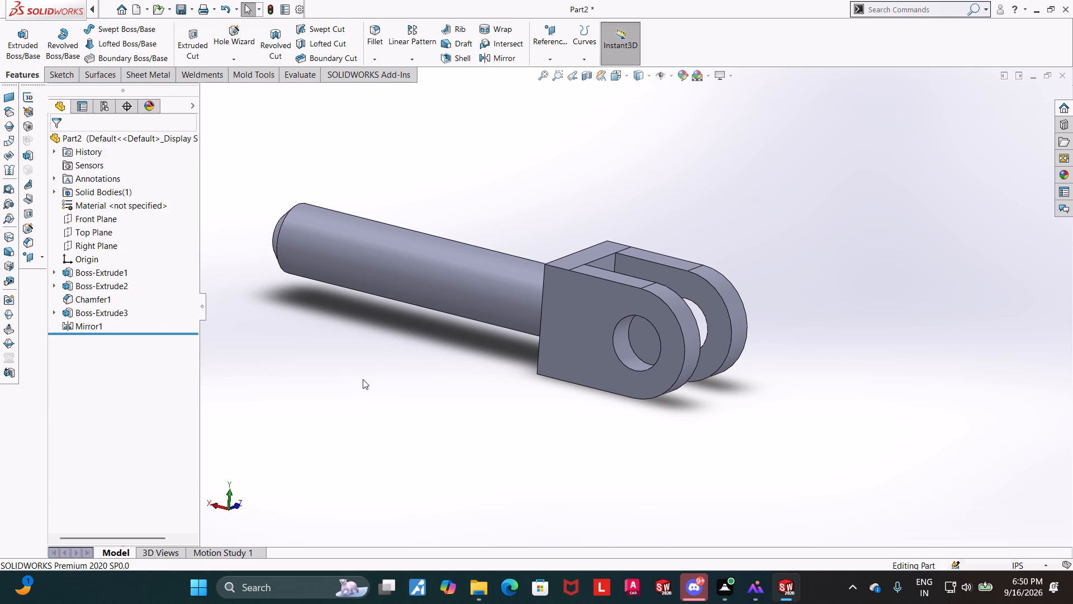
{"action": "type", "text": "connector"}
{"action": "key", "text": "space"}
{"action": "key", "text": "Return"}
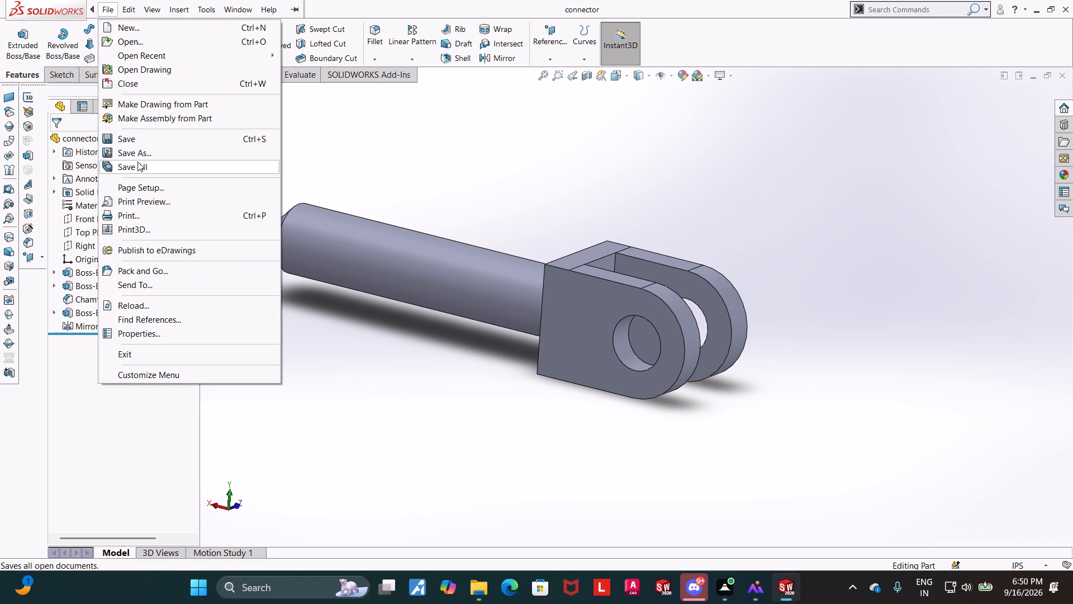
Create a new assembly and place the sheet metal base as its first component.
{"action": "left_click", "coordinate": [136, 30]}
{"action": "double_click", "coordinate": [415, 280]}
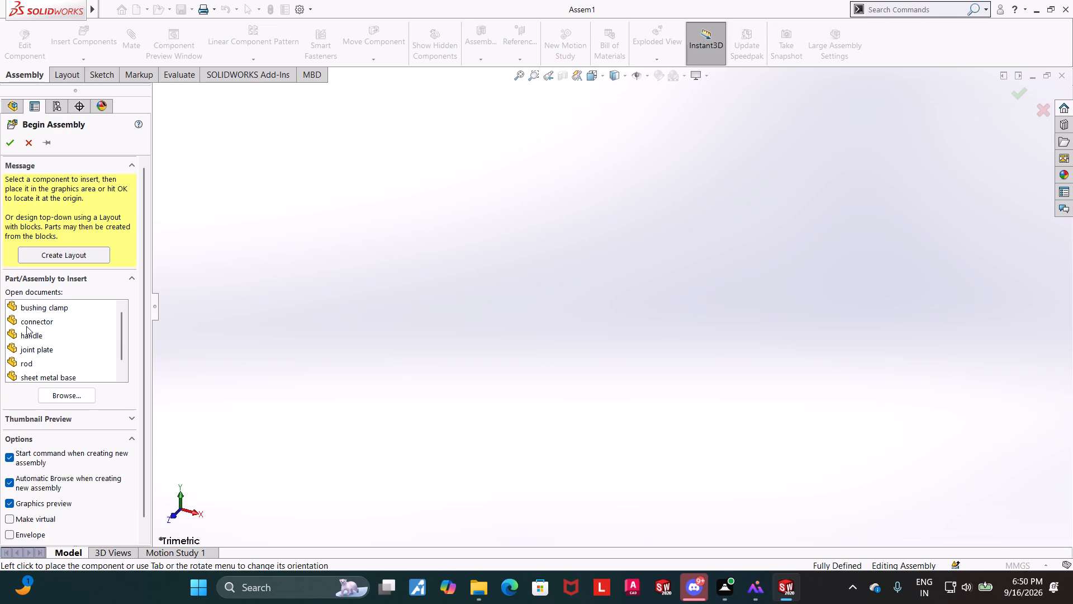
{"action": "scroll", "coordinate": [54, 365], "scroll_direction": "down", "scroll_amount": 2}
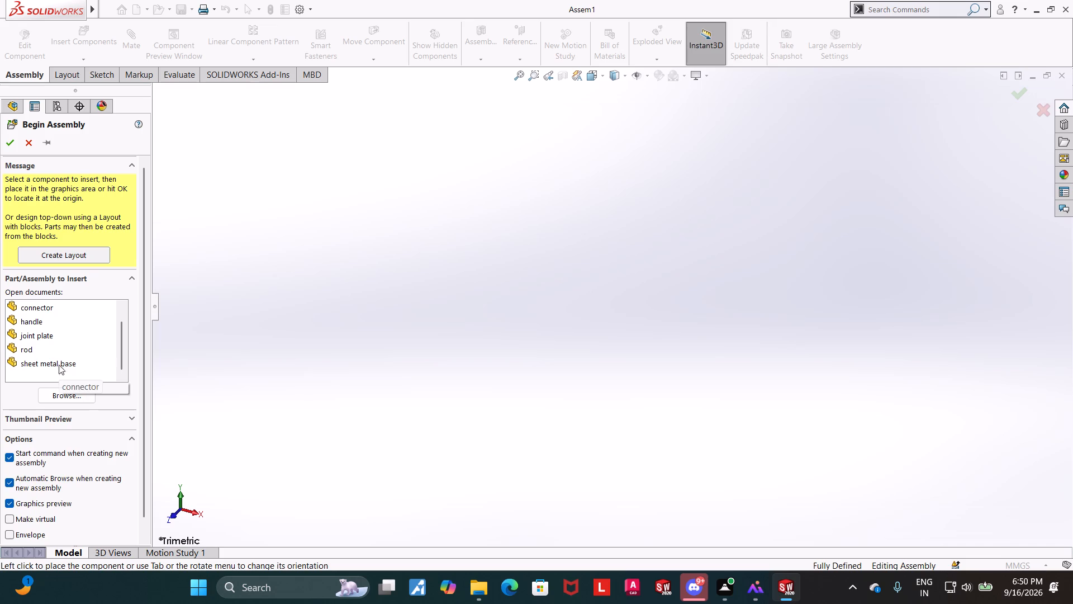
{"action": "left_click", "coordinate": [59, 362]}
{"action": "left_click", "coordinate": [609, 347]}
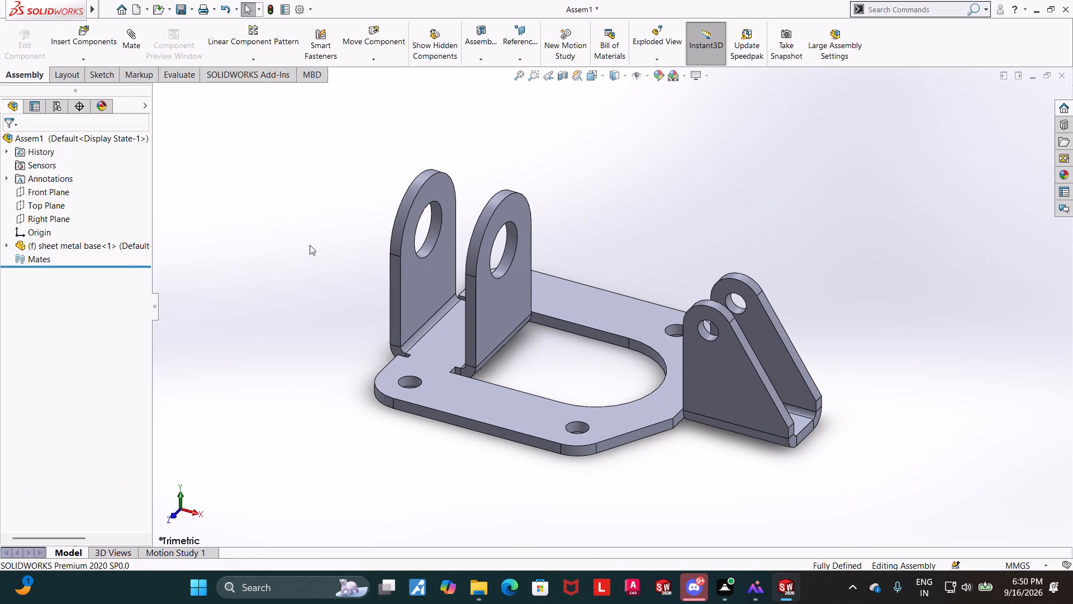
Insert the rod into the assembly near the sheet metal base's two tall flanges.
{"action": "left_click", "coordinate": [88, 37]}
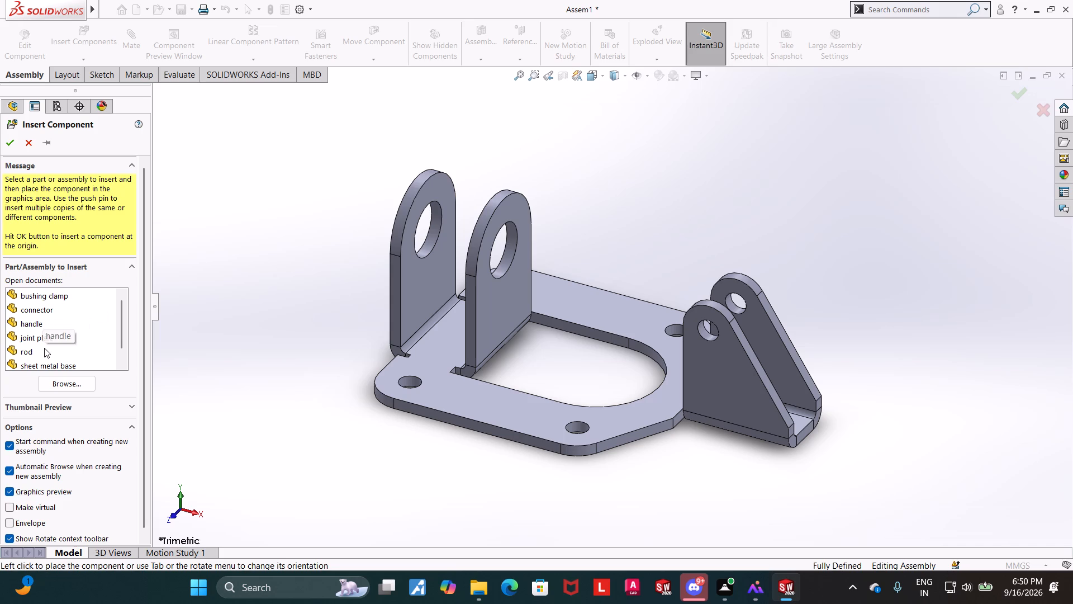
{"action": "scroll", "coordinate": [42, 343], "scroll_direction": "down", "scroll_amount": 1}
{"action": "left_click", "coordinate": [29, 339]}
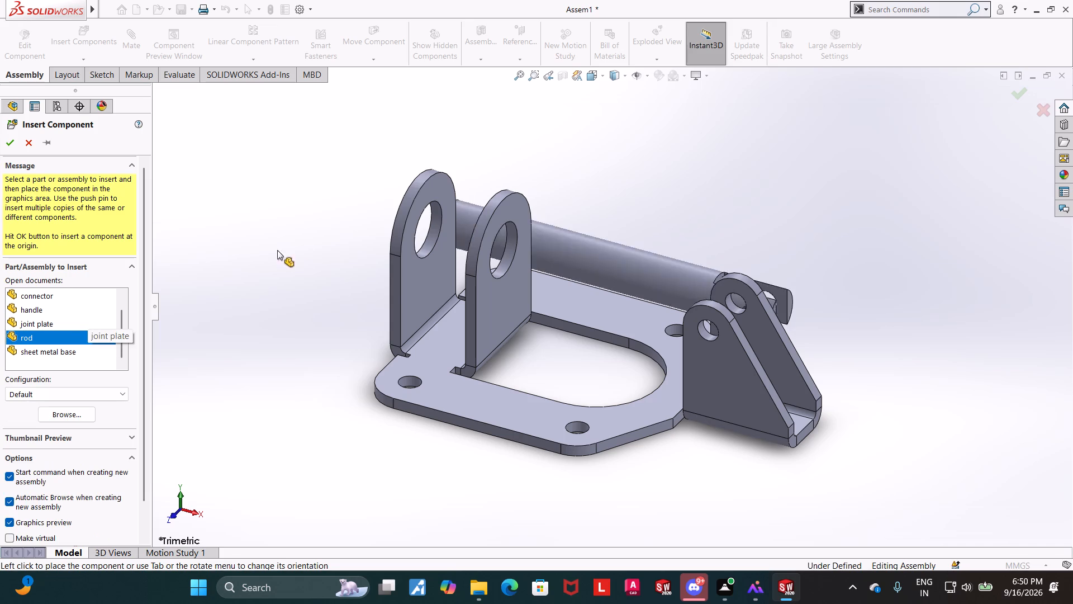
{"action": "left_click", "coordinate": [344, 195]}
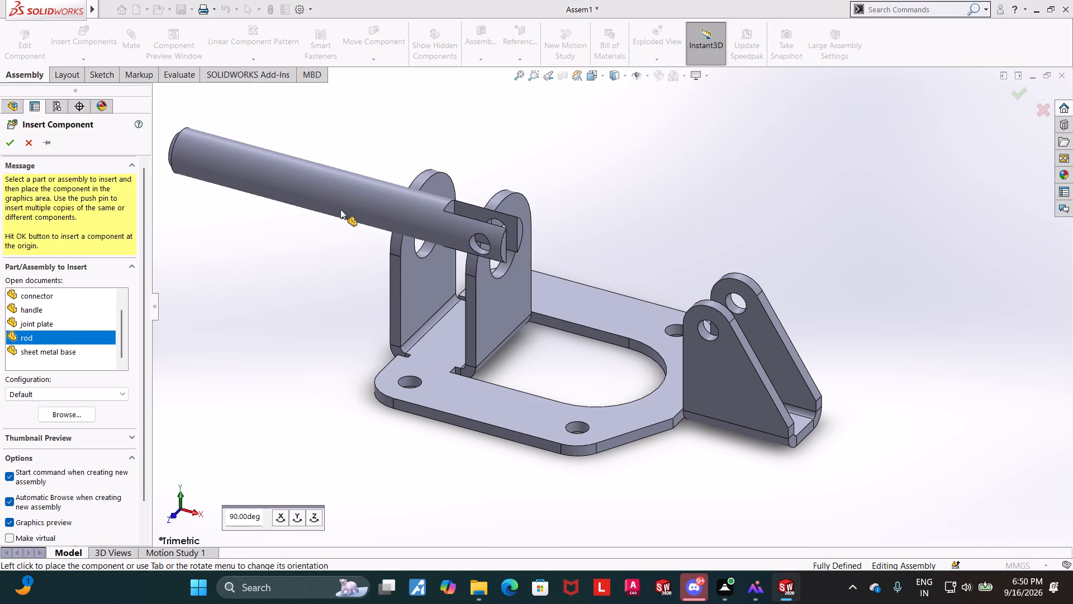
Mate the rod's cylindrical face concentric with the tall flange's large hole and slide the rod further through both flanges.
{"action": "left_click", "coordinate": [351, 183]}
{"action": "left_click", "coordinate": [505, 265], "text": "ctrl"}
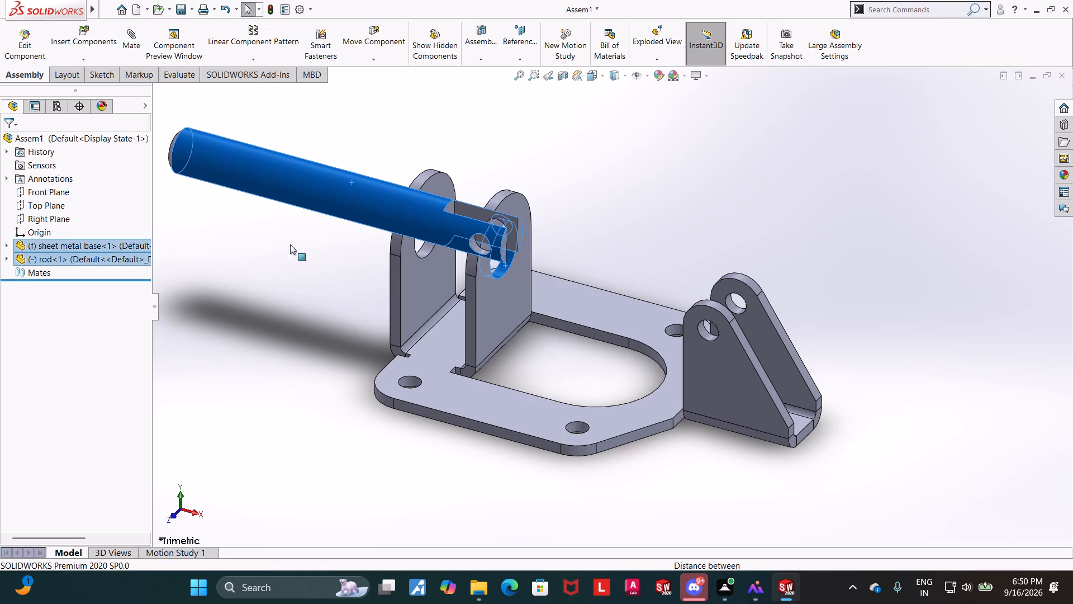
{"action": "left_click", "coordinate": [139, 39]}
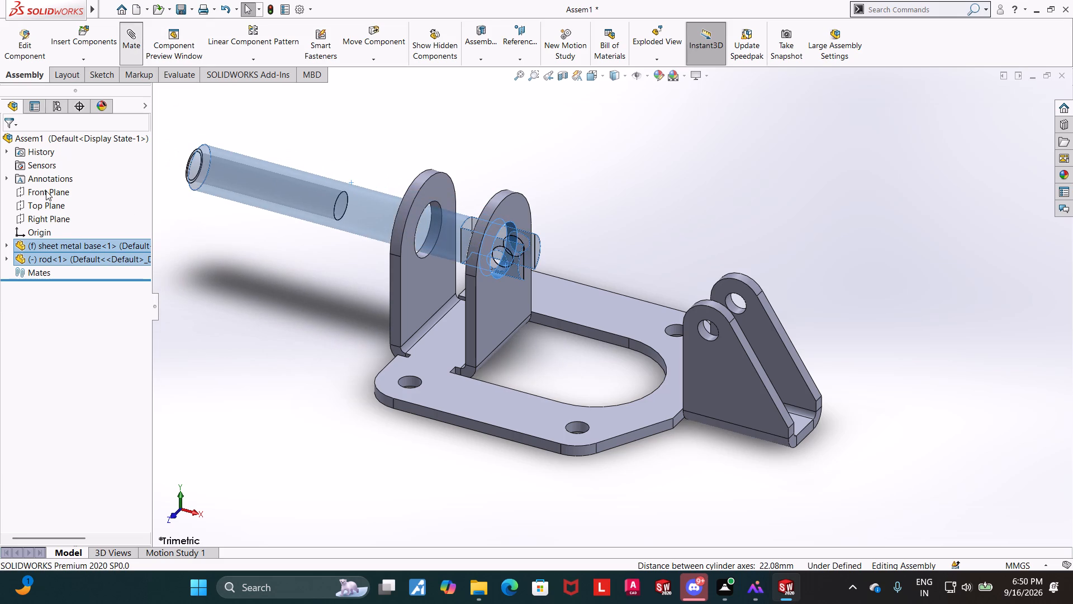
{"action": "left_click", "coordinate": [13, 145]}
{"action": "left_click_drag", "start_coordinate": [294, 194], "coordinate": [409, 228]}
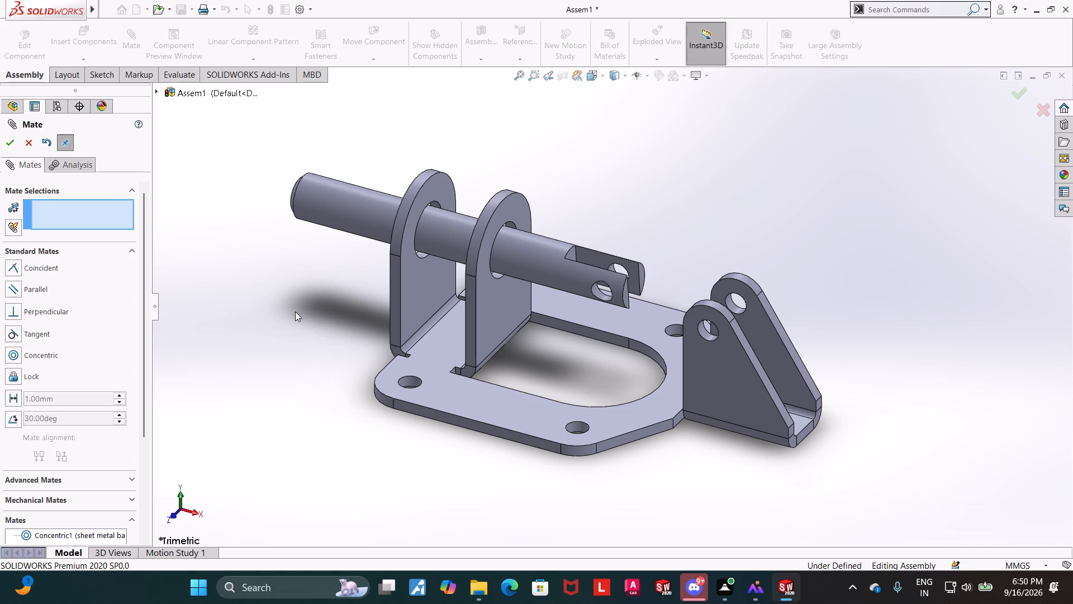
{"action": "middle_click_drag", "start_coordinate": [295, 312], "coordinate": [332, 309]}
{"action": "left_click", "coordinate": [21, 147]}
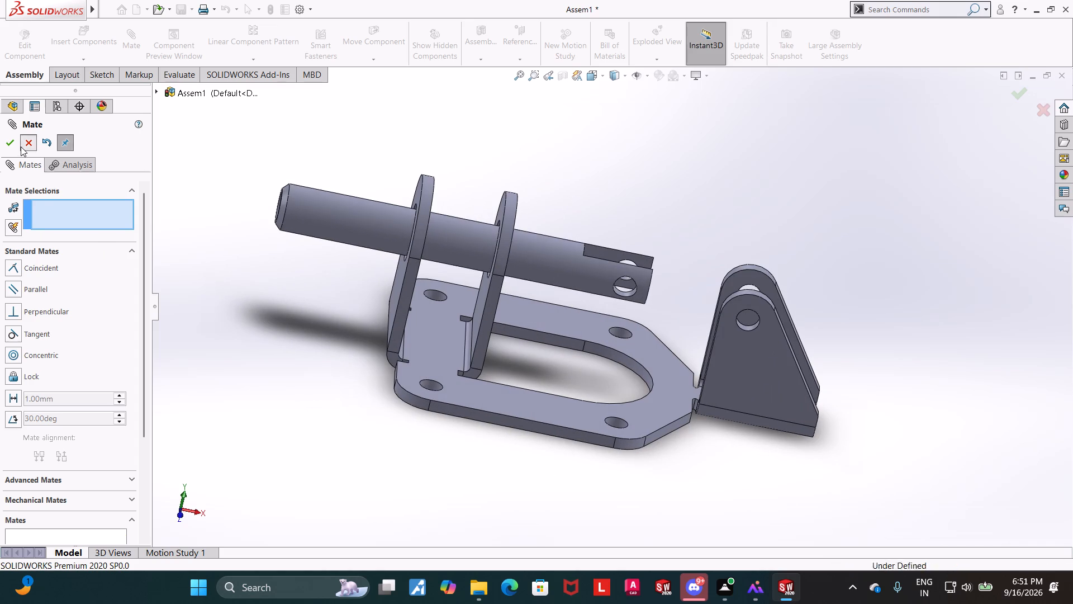
Switch to the sheet metal base part and display the sketch of Cut-Extrude1 to check the large flange hole's diameter.
{"action": "middle_click_drag", "start_coordinate": [267, 277], "coordinate": [242, 280]}
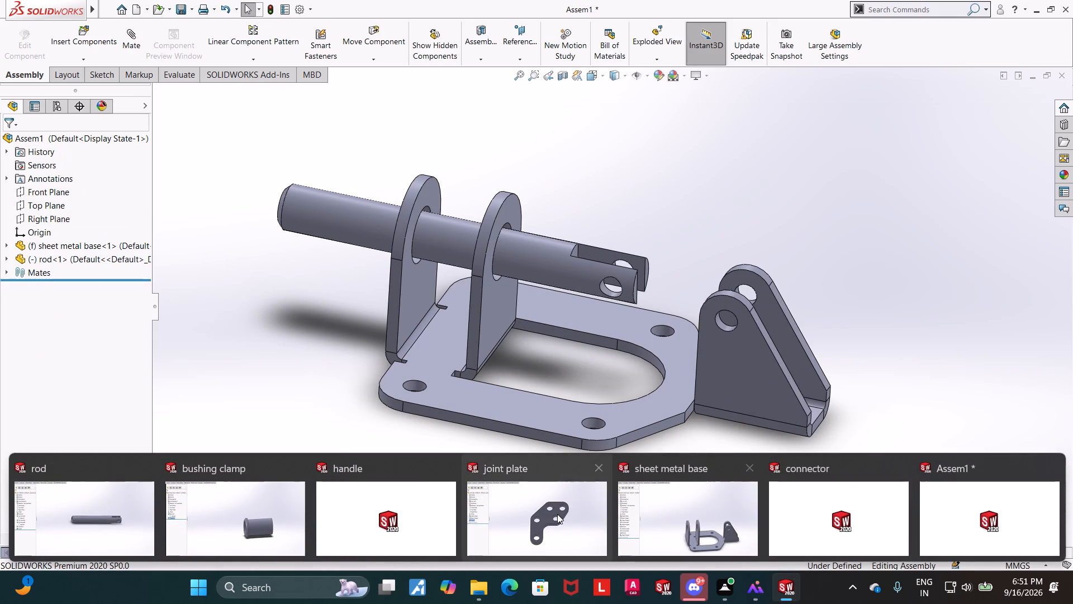
{"action": "left_click", "coordinate": [703, 527]}
{"action": "middle_click_drag", "start_coordinate": [860, 447], "coordinate": [848, 445]}
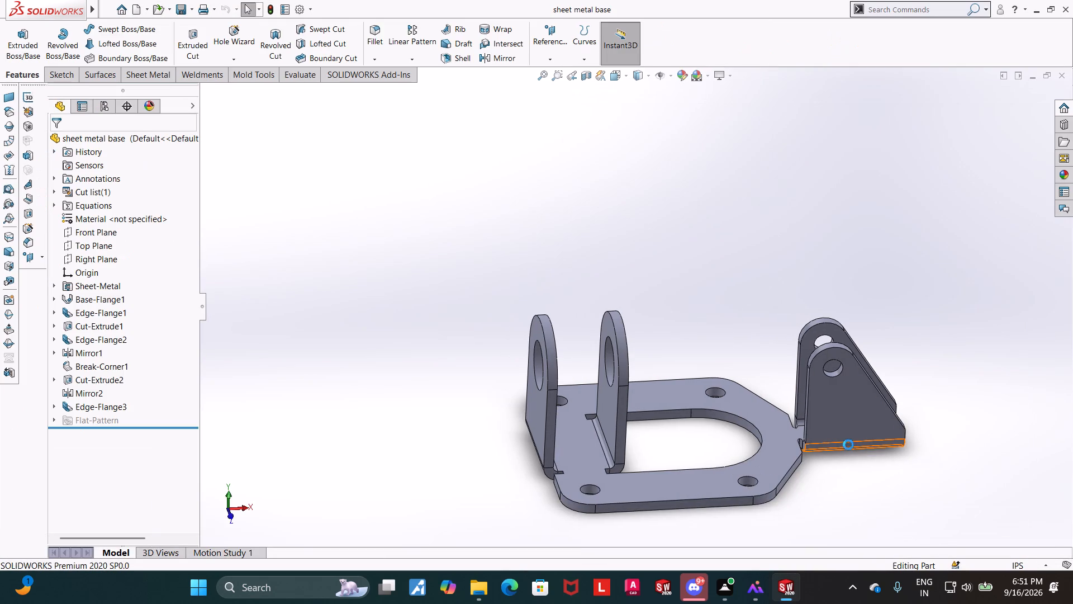
{"action": "middle_click_drag", "start_coordinate": [848, 445], "coordinate": [817, 426]}
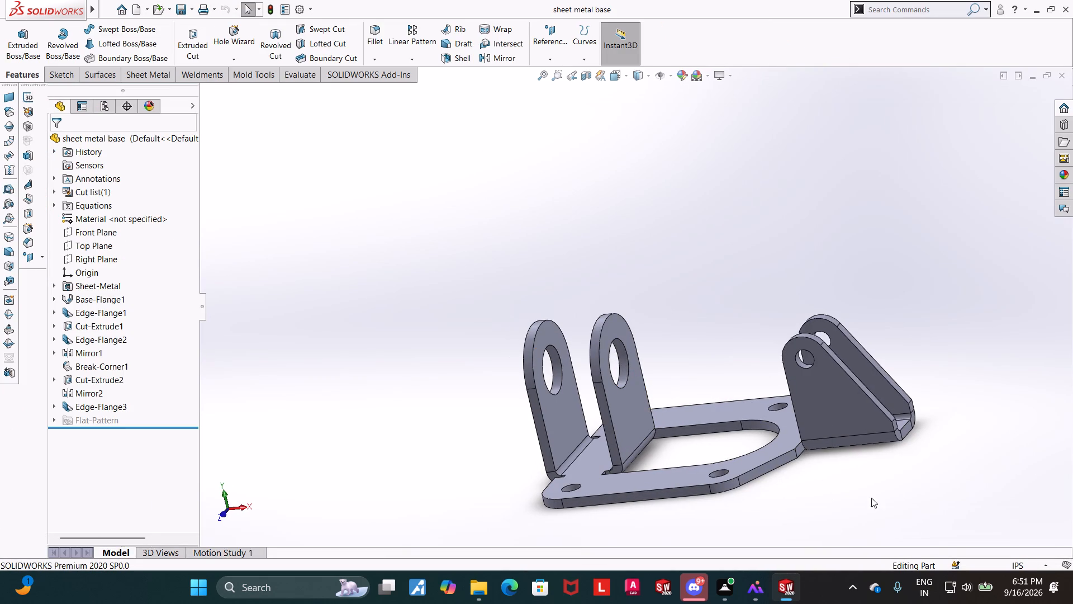
{"action": "scroll", "coordinate": [784, 433], "scroll_direction": "down", "scroll_amount": 3}
{"action": "middle_click_drag", "start_coordinate": [596, 312], "coordinate": [585, 318]}
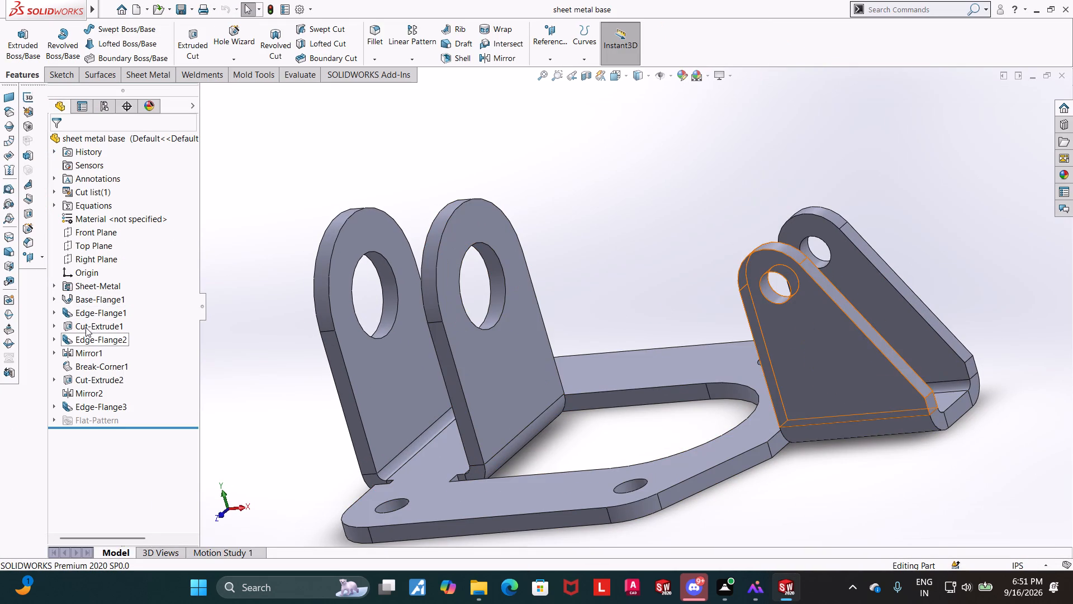
{"action": "double_click", "coordinate": [51, 326]}
{"action": "left_click", "coordinate": [89, 343]}
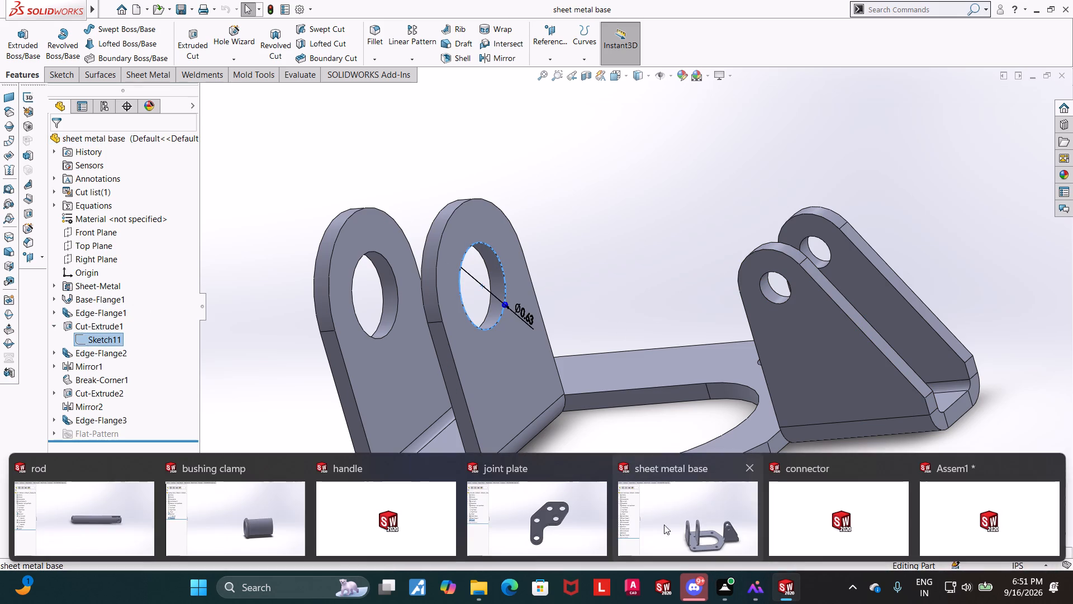
Switch to the rod part and display the sketch of Cut-Extrude1 to check its hole diameter.
{"action": "left_click", "coordinate": [129, 523]}
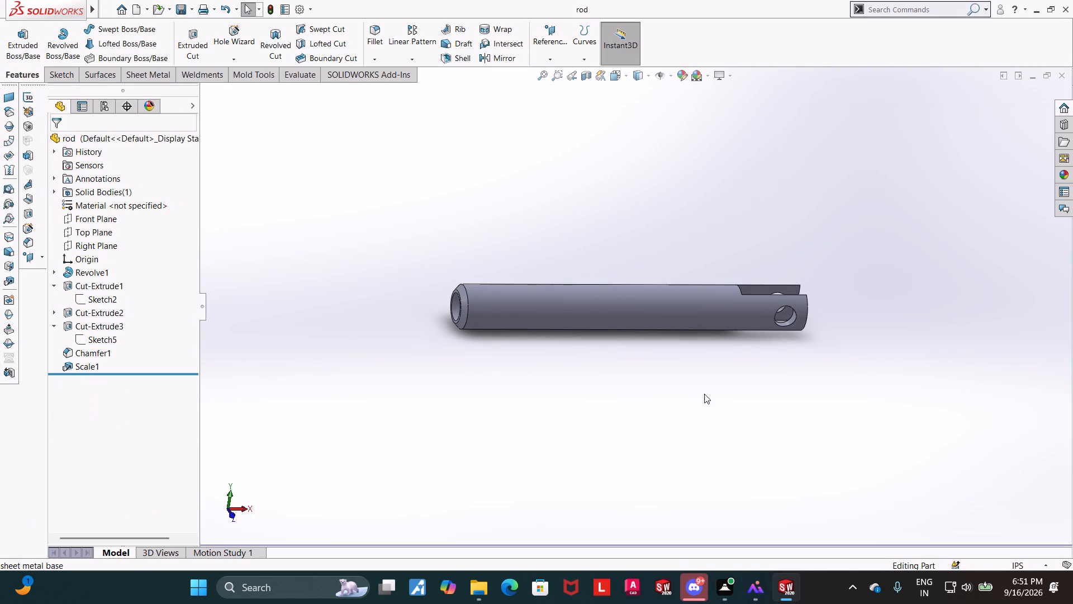
{"action": "middle_click_drag", "start_coordinate": [699, 393], "coordinate": [666, 391]}
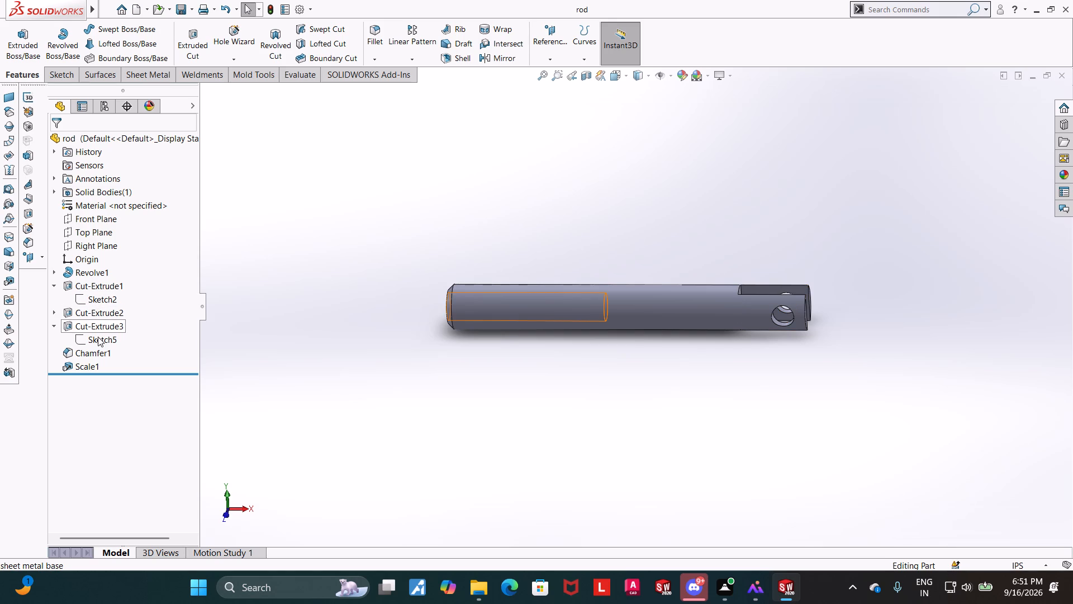
{"action": "left_click", "coordinate": [111, 295]}
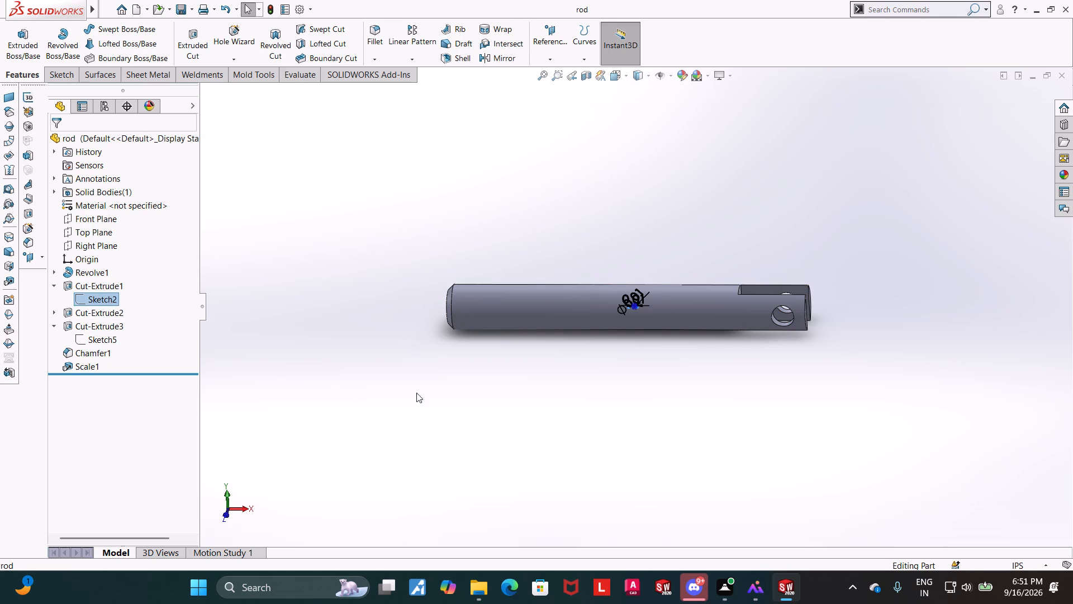
{"action": "middle_click_drag", "start_coordinate": [593, 334], "coordinate": [622, 422]}
{"action": "middle_click_drag", "start_coordinate": [610, 414], "coordinate": [571, 341]}
{"action": "left_click", "coordinate": [389, 412]}
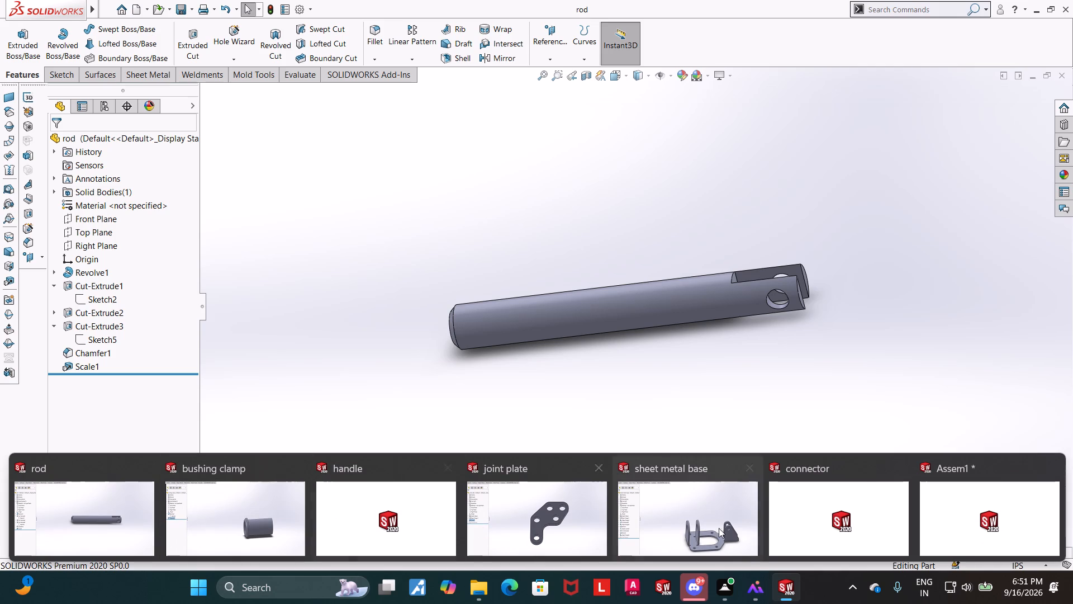
Return to the assembly and insert the bushing clamp beside the outer tall flange, below the rod's free end.
{"action": "left_click", "coordinate": [968, 523]}
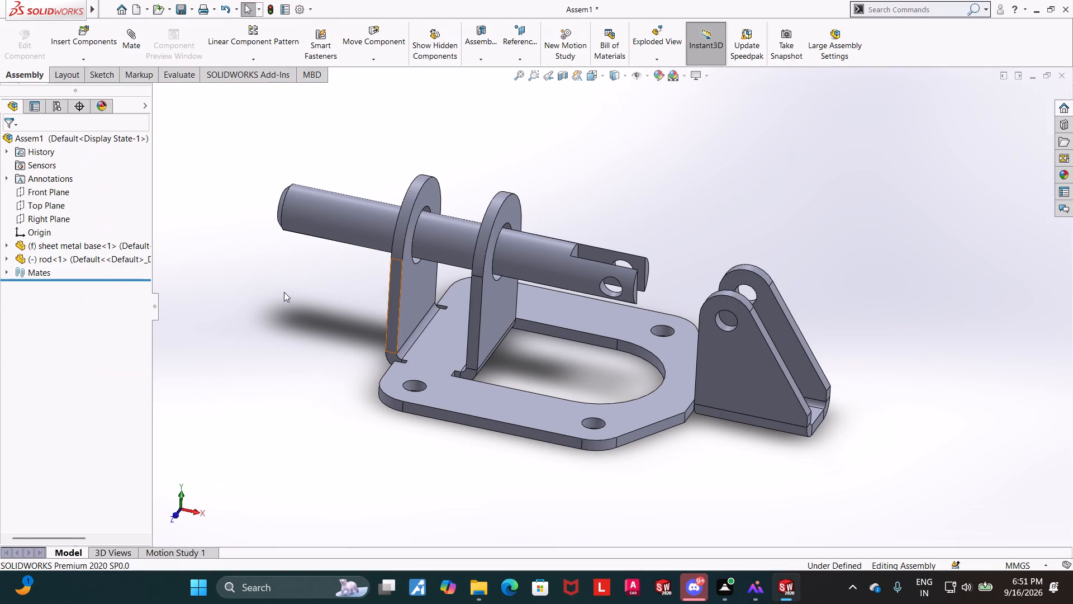
{"action": "left_click", "coordinate": [93, 32]}
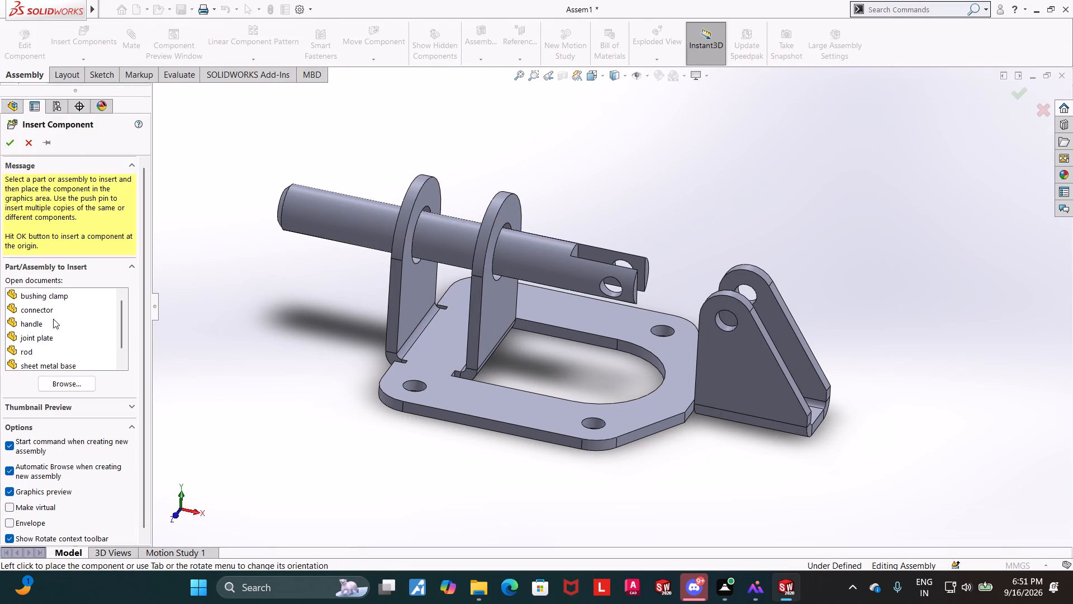
{"action": "left_click", "coordinate": [39, 300]}
{"action": "left_click", "coordinate": [281, 283]}
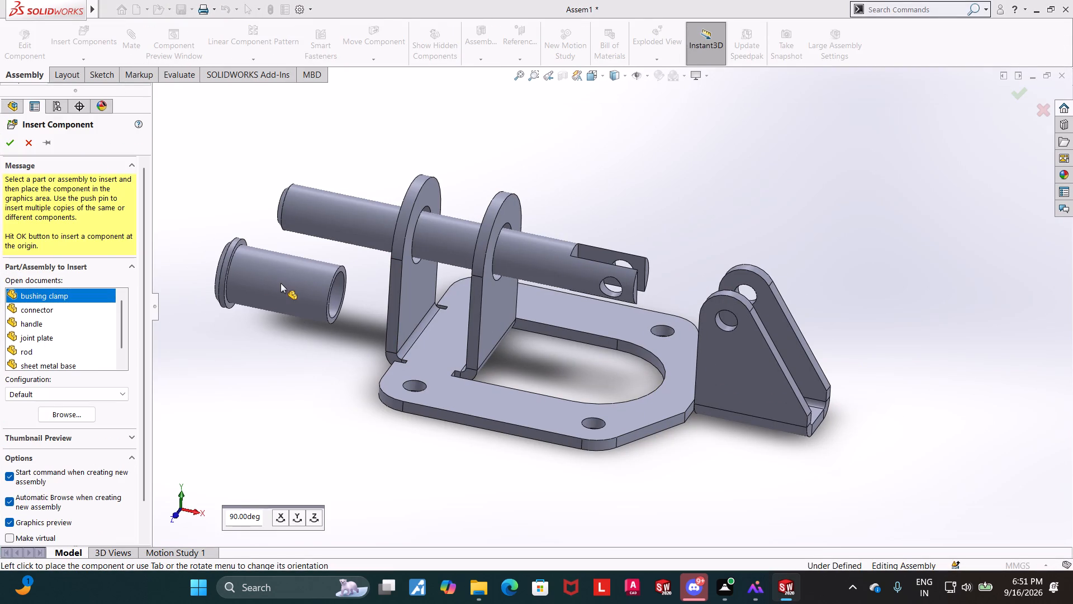
Rotate the bushing clamp with the triad until its collar end faces the tall flanges.
{"action": "right_click", "coordinate": [287, 286]}
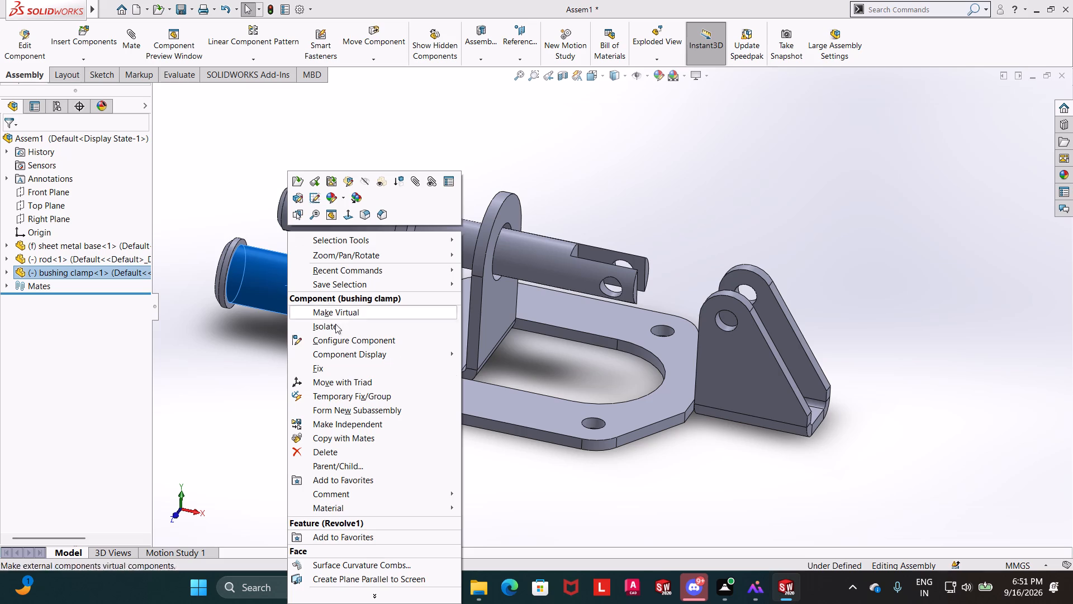
{"action": "left_click", "coordinate": [326, 385]}
{"action": "left_click_drag", "start_coordinate": [314, 243], "coordinate": [373, 354]}
{"action": "left_click_drag", "start_coordinate": [365, 363], "coordinate": [330, 373]}
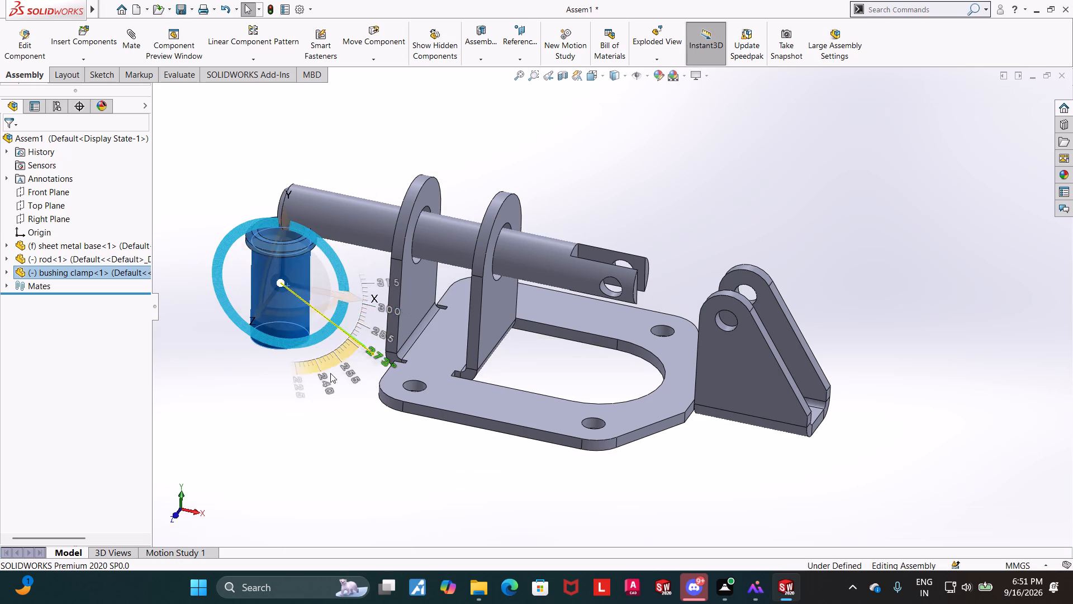
{"action": "left_click_drag", "start_coordinate": [330, 373], "coordinate": [229, 364]}
{"action": "right_click", "coordinate": [283, 289]}
{"action": "left_click", "coordinate": [323, 384]}
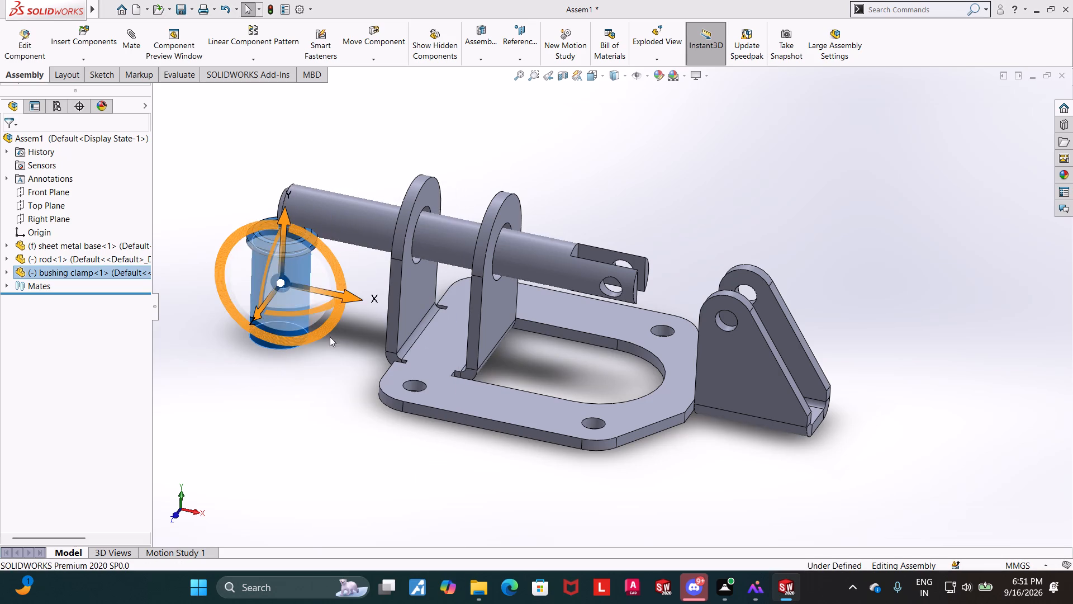
{"action": "left_click_drag", "start_coordinate": [227, 244], "coordinate": [301, 249]}
{"action": "left_click", "coordinate": [307, 403]}
Mate the bushing clamp's bore concentric with the rod and slide the clamp along it through the inner tall flange.
{"action": "left_click", "coordinate": [335, 289]}
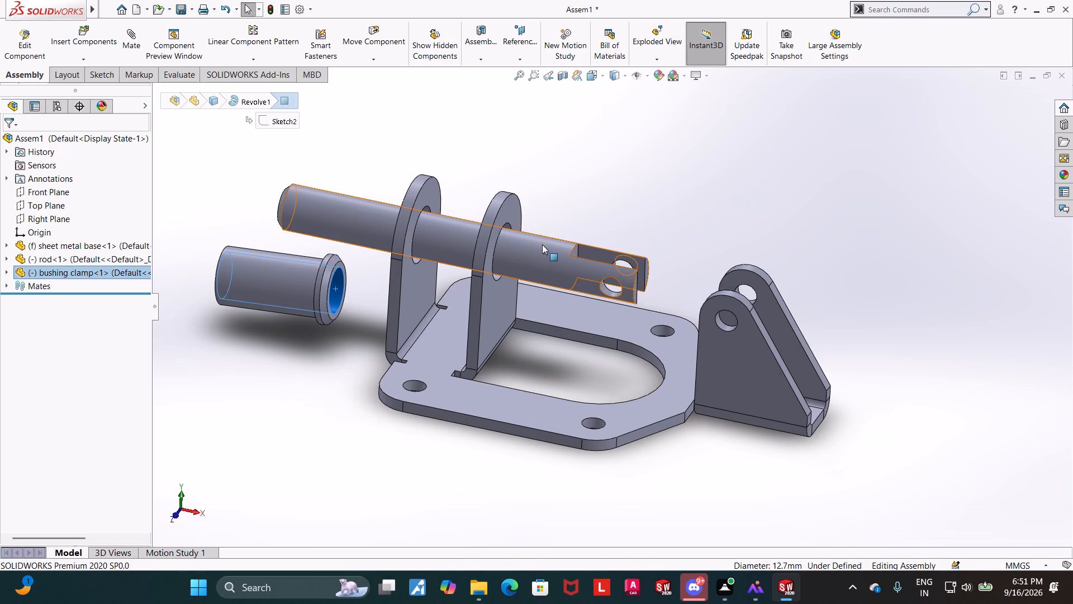
{"action": "left_click", "coordinate": [542, 244], "text": "ctrl"}
{"action": "left_click", "coordinate": [128, 48]}
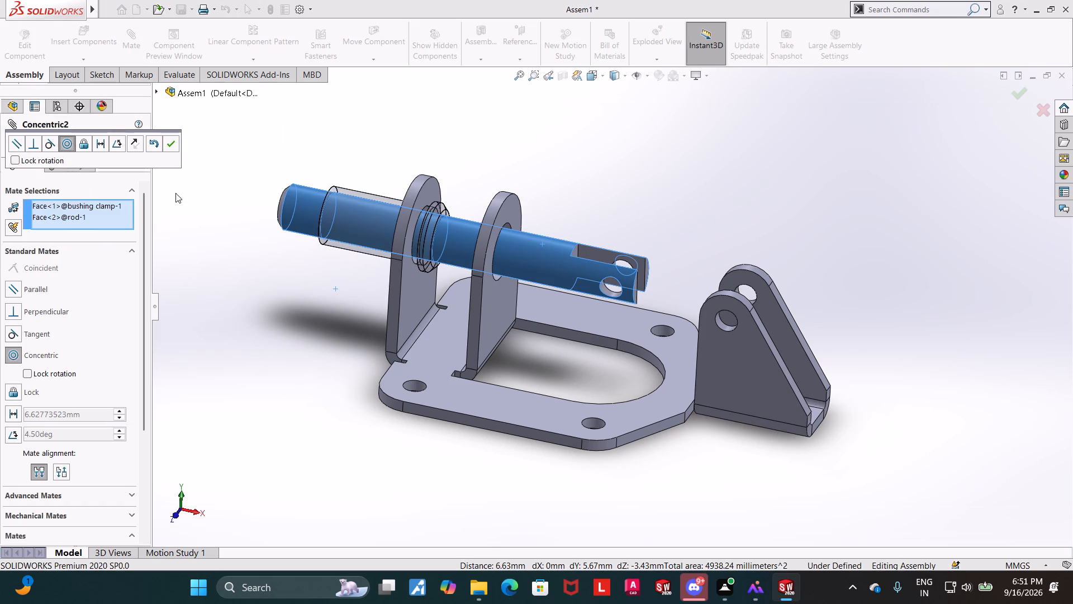
{"action": "left_click", "coordinate": [177, 190]}
{"action": "left_click", "coordinate": [168, 144]}
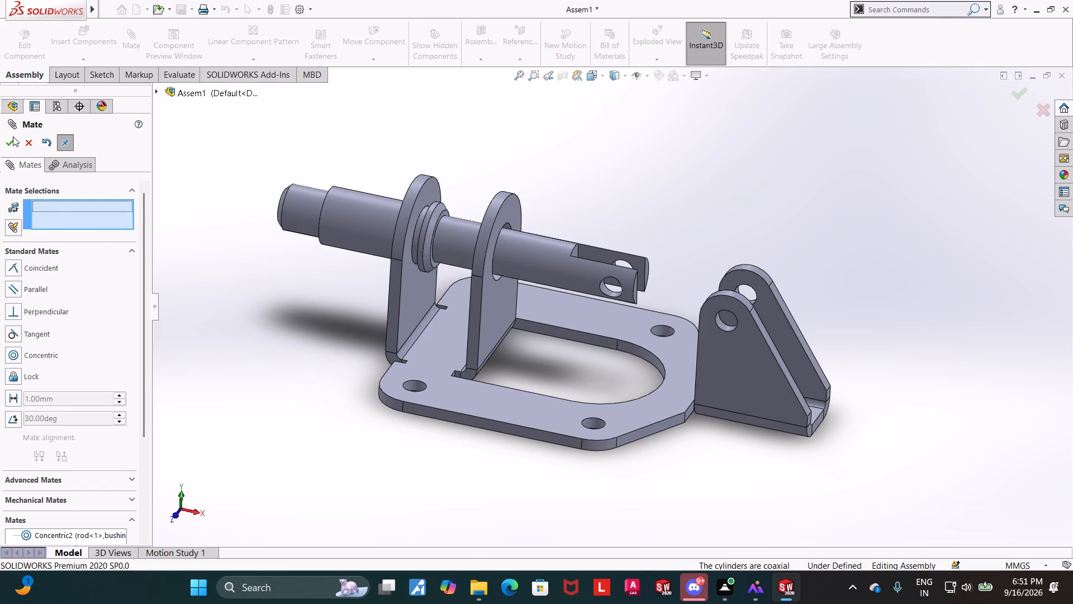
{"action": "left_click_drag", "start_coordinate": [361, 210], "coordinate": [493, 239]}
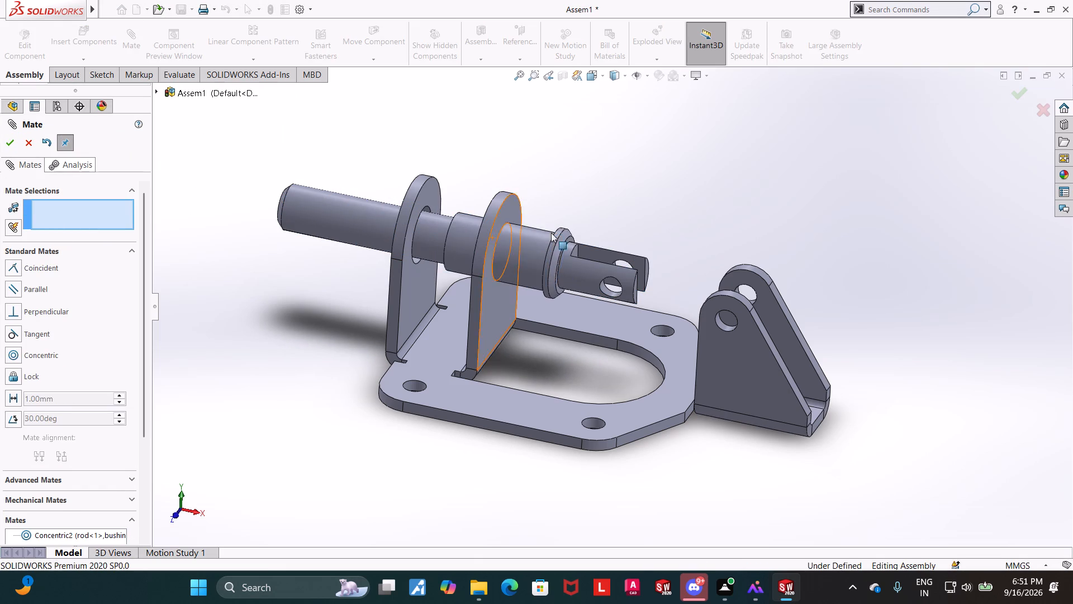
Mate the bushing clamp's collar face coincident with the inner tall flange's face on the cutout side.
{"action": "middle_click_drag", "start_coordinate": [631, 203], "coordinate": [676, 257]}
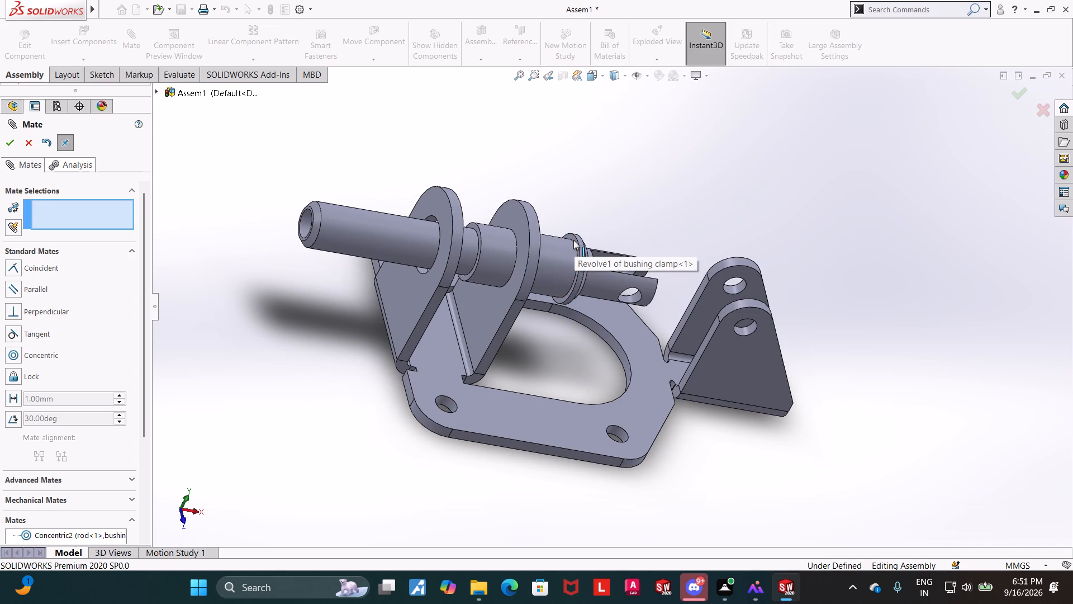
{"action": "left_click", "coordinate": [573, 237]}
{"action": "middle_click_drag", "start_coordinate": [640, 200], "coordinate": [601, 195]}
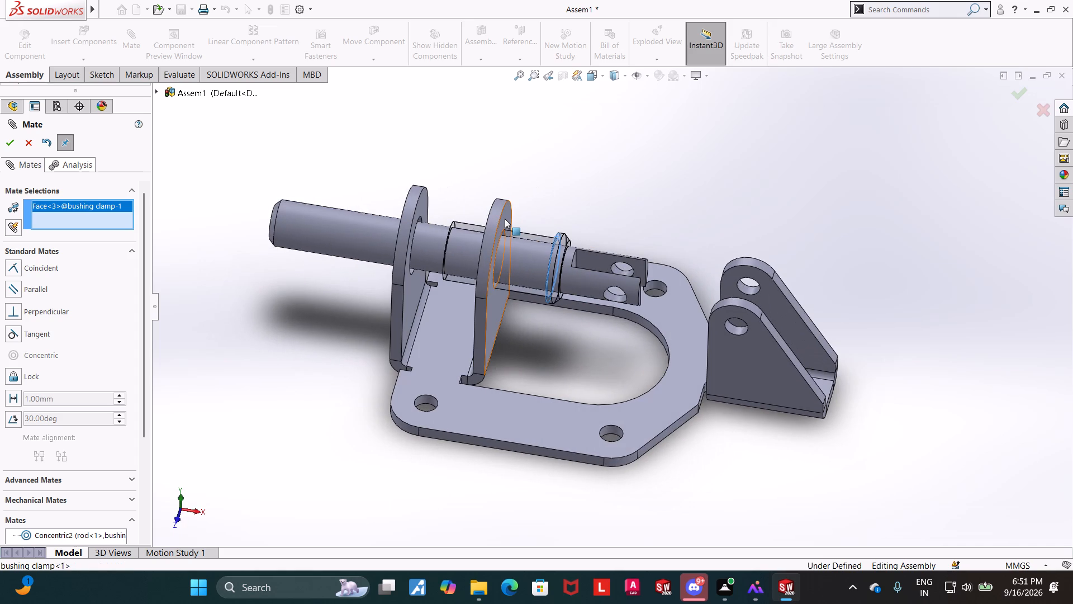
{"action": "left_click", "coordinate": [505, 219]}
{"action": "left_click", "coordinate": [12, 136]}
{"action": "left_click", "coordinate": [665, 185]}
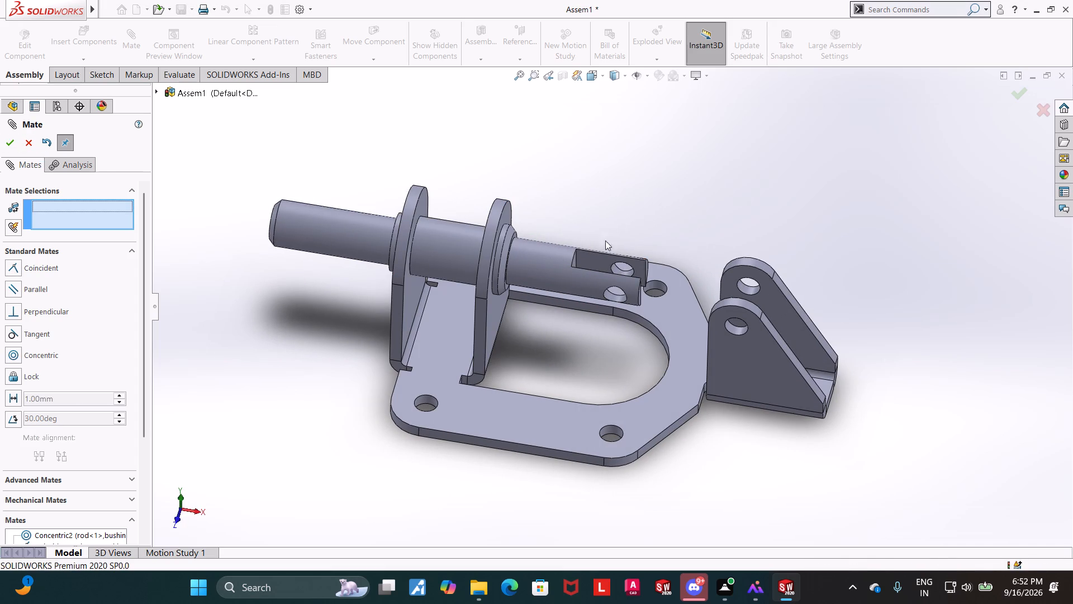
Slide the rod through the bushing clamp so its slotted end sits closer to the short flanges.
{"action": "left_click_drag", "start_coordinate": [538, 264], "coordinate": [592, 274]}
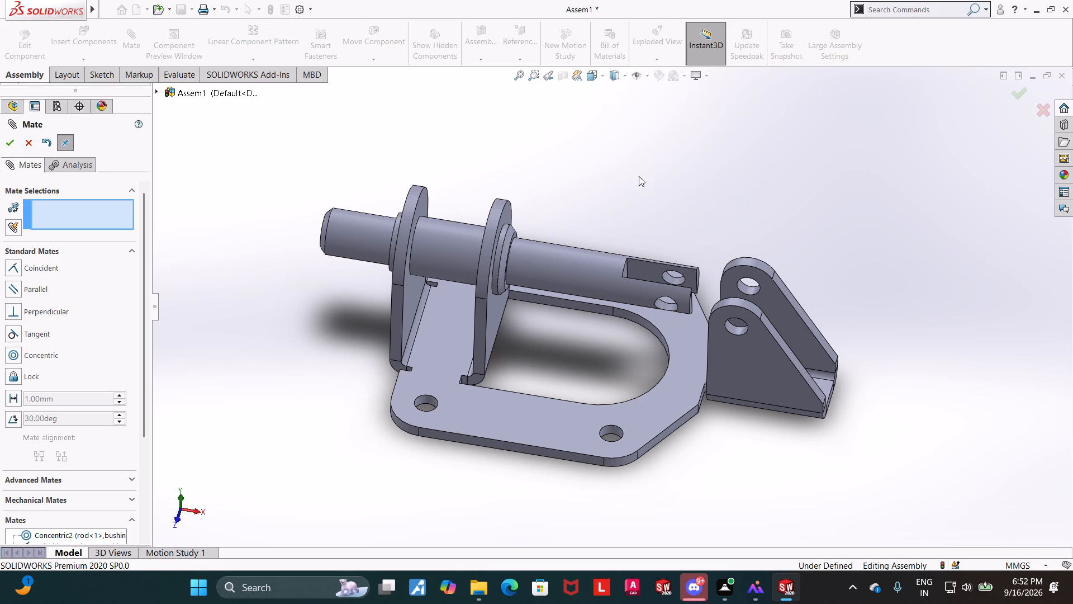
{"action": "middle_click_drag", "start_coordinate": [628, 158], "coordinate": [627, 144]}
{"action": "middle_click_drag", "start_coordinate": [626, 169], "coordinate": [614, 153]}
{"action": "left_click_drag", "start_coordinate": [556, 268], "coordinate": [535, 263]}
{"action": "left_click", "coordinate": [2, 143]}
Insert the joint plate into the assembly above the sheet metal base's short flanges.
{"action": "scroll", "coordinate": [440, 352], "scroll_direction": "down", "scroll_amount": 2}
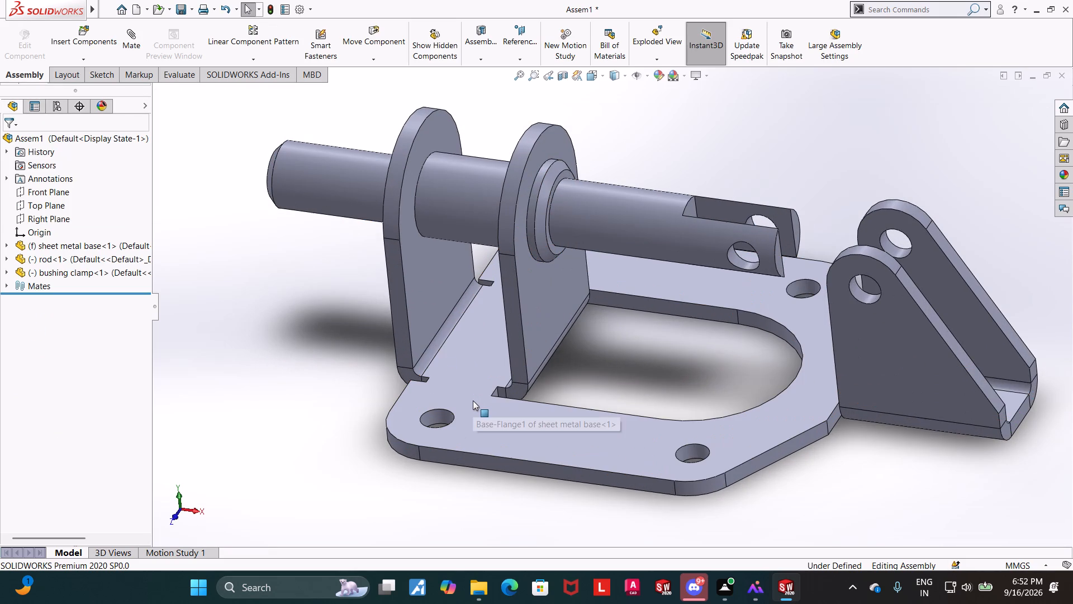
{"action": "scroll", "coordinate": [481, 397], "scroll_direction": "up", "scroll_amount": 4}
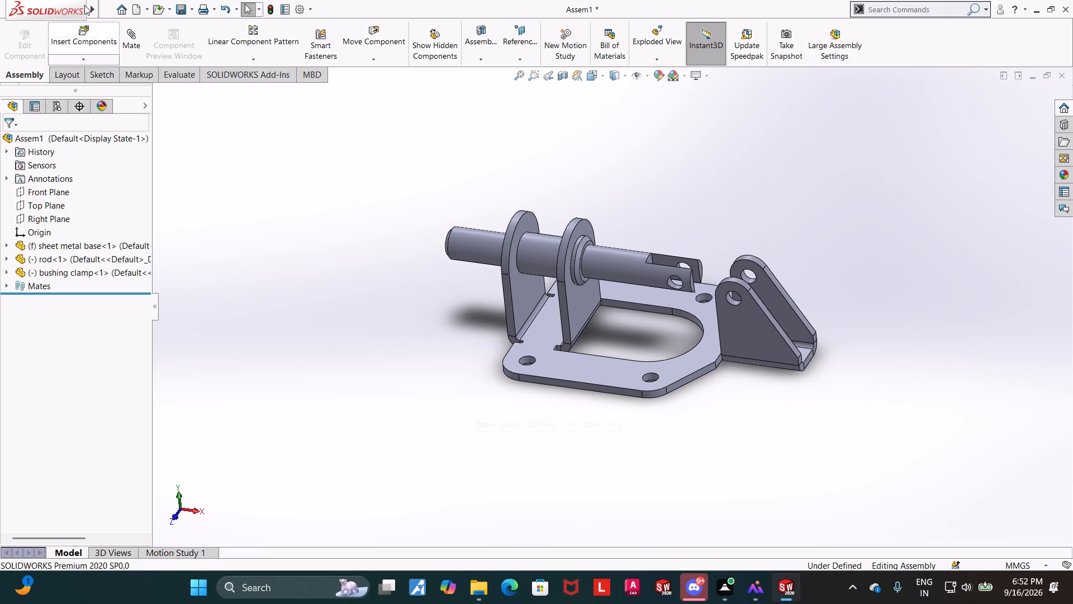
{"action": "left_click", "coordinate": [378, 196]}
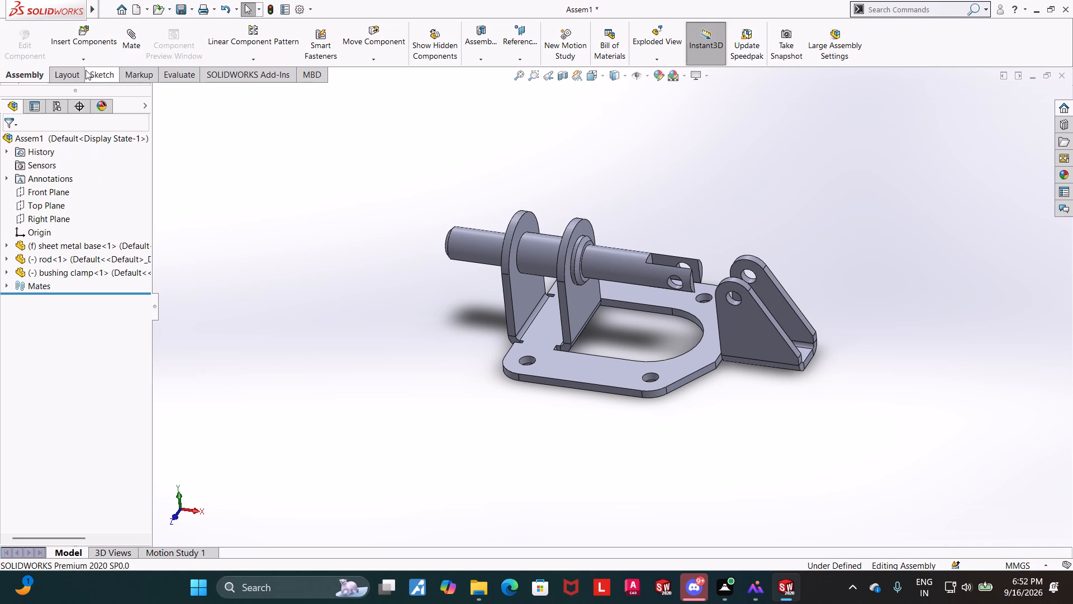
{"action": "left_click", "coordinate": [86, 45]}
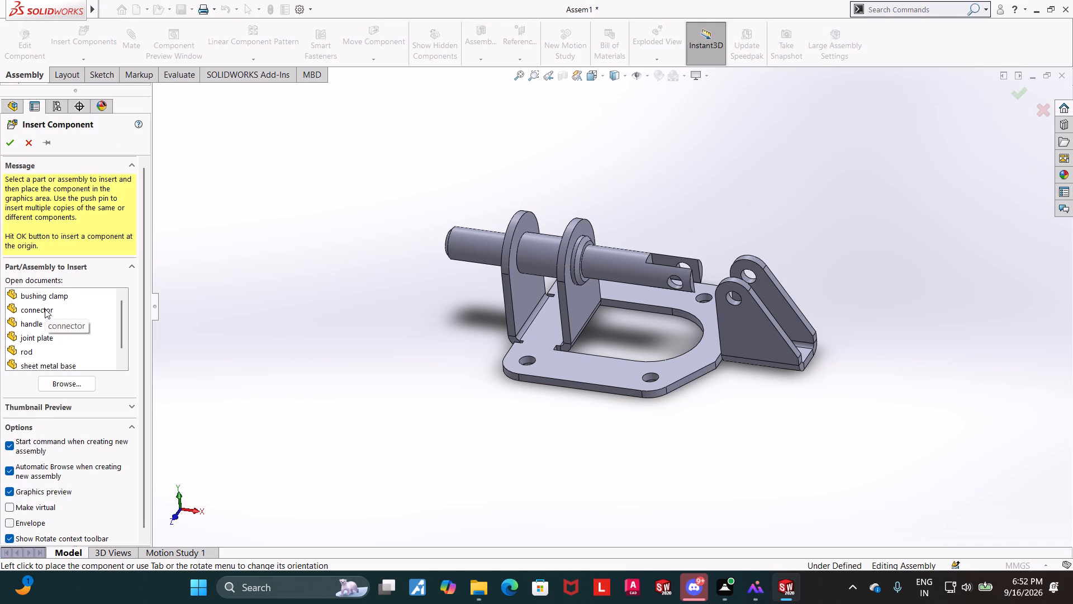
{"action": "scroll", "coordinate": [39, 348], "scroll_direction": "down", "scroll_amount": 2}
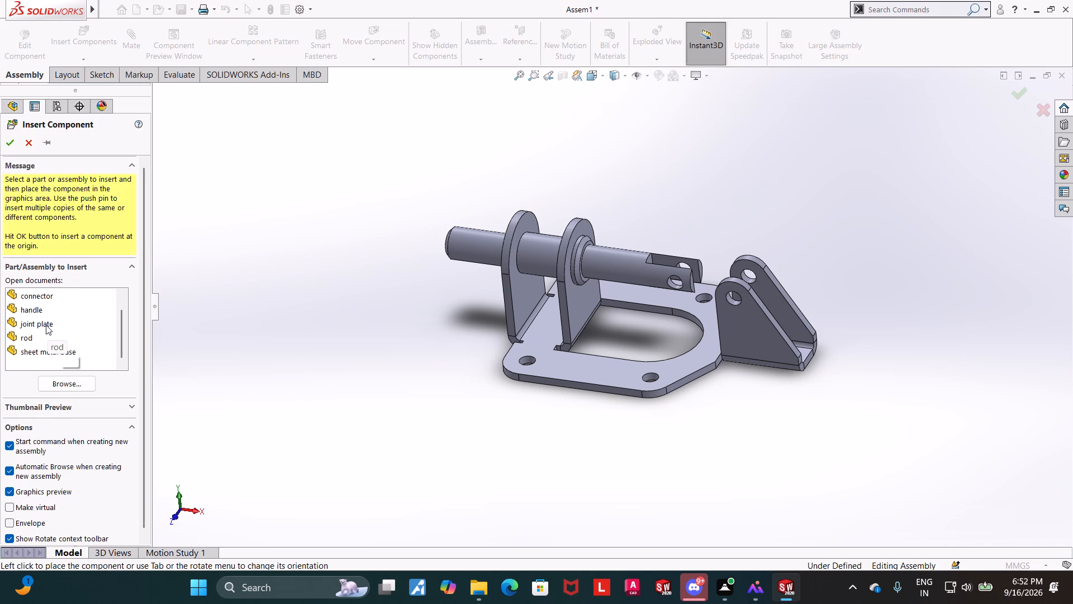
{"action": "left_click", "coordinate": [46, 325]}
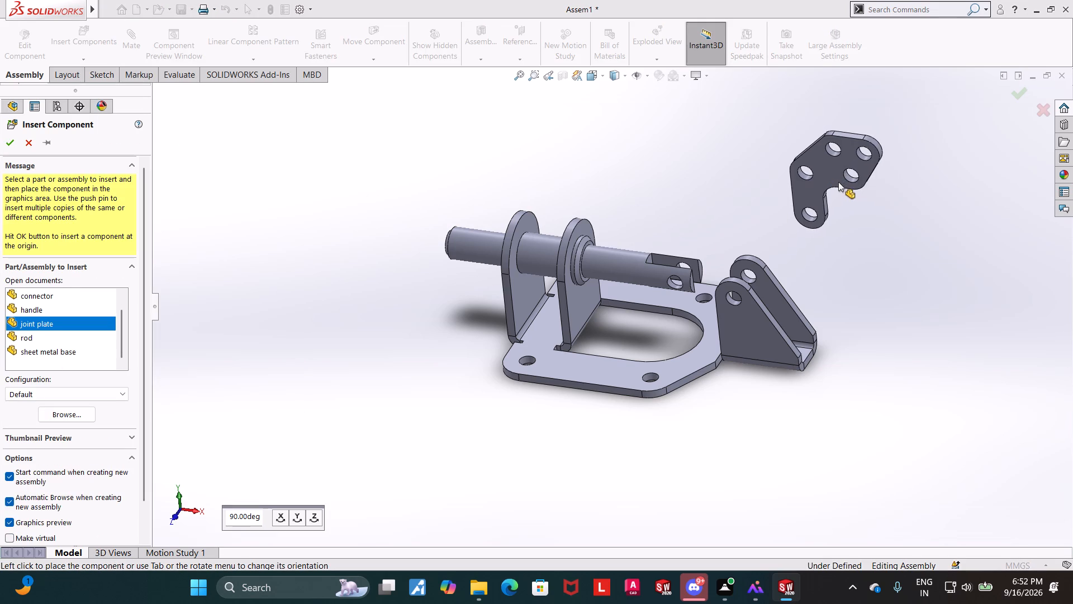
{"action": "left_click", "coordinate": [838, 182]}
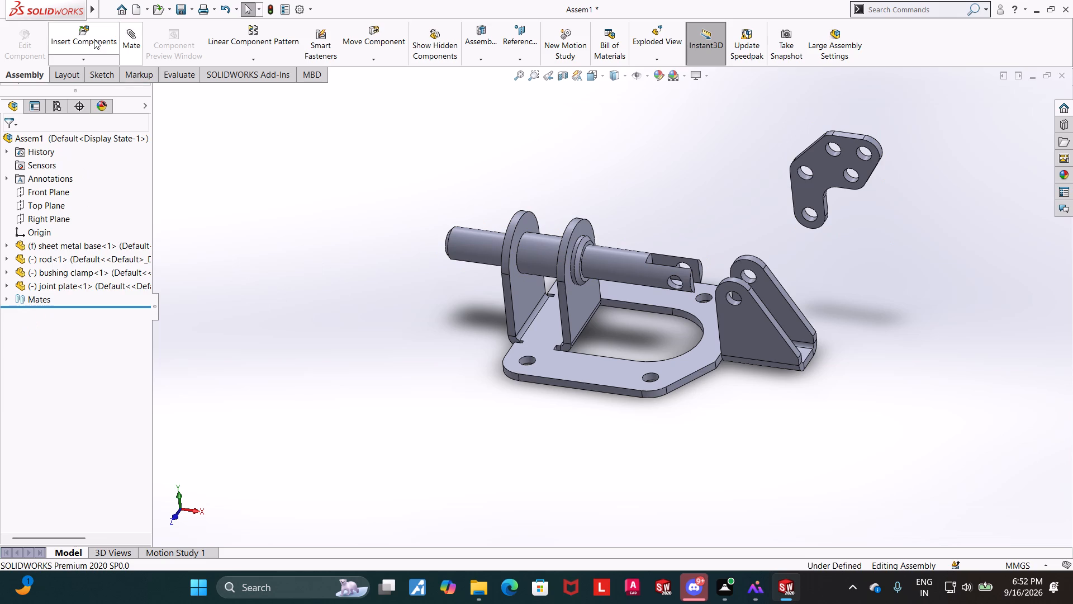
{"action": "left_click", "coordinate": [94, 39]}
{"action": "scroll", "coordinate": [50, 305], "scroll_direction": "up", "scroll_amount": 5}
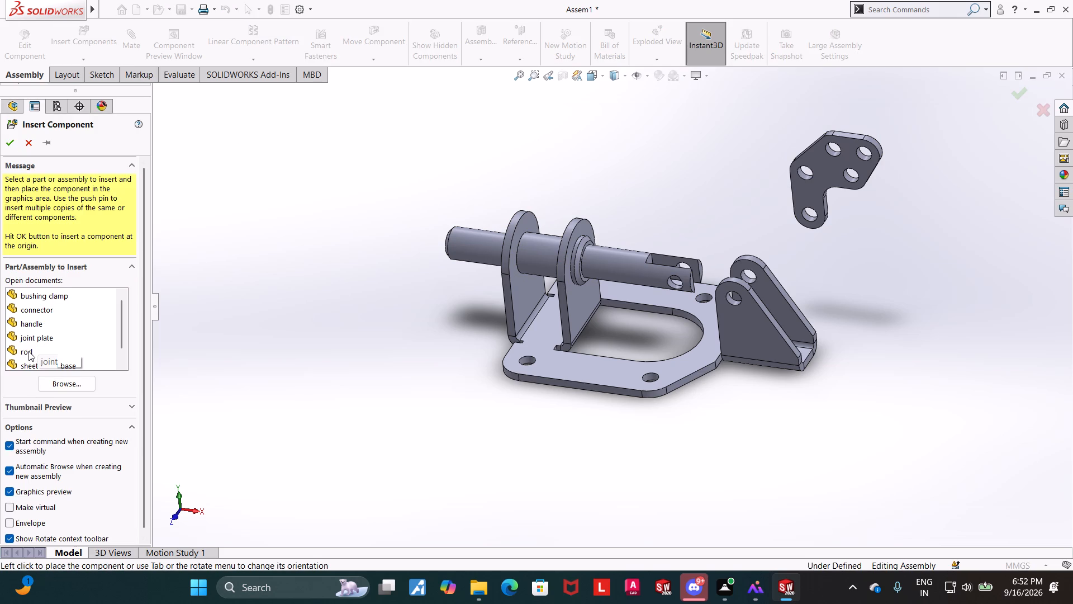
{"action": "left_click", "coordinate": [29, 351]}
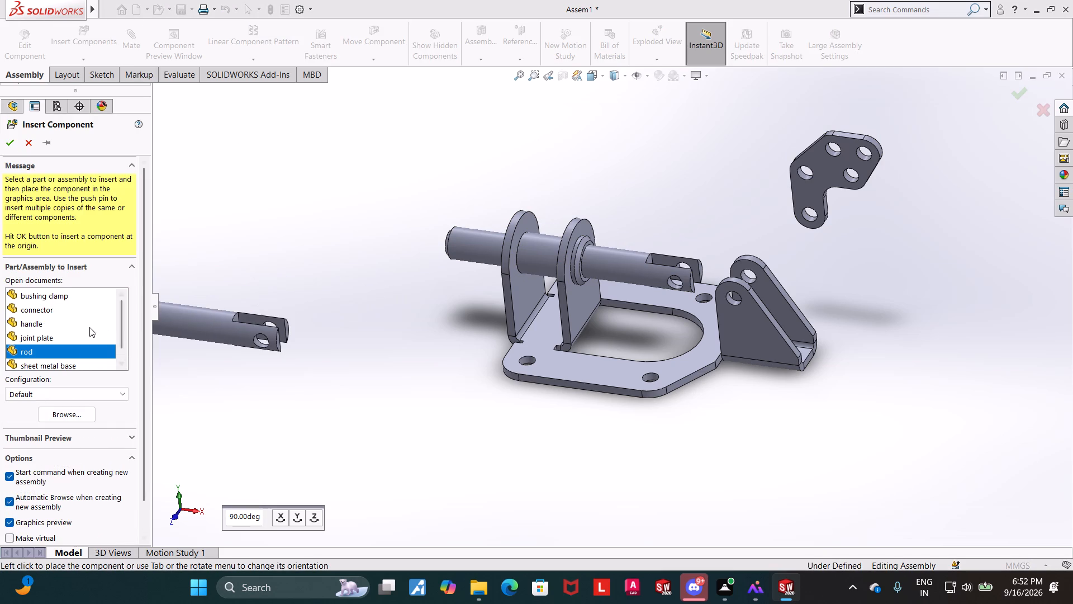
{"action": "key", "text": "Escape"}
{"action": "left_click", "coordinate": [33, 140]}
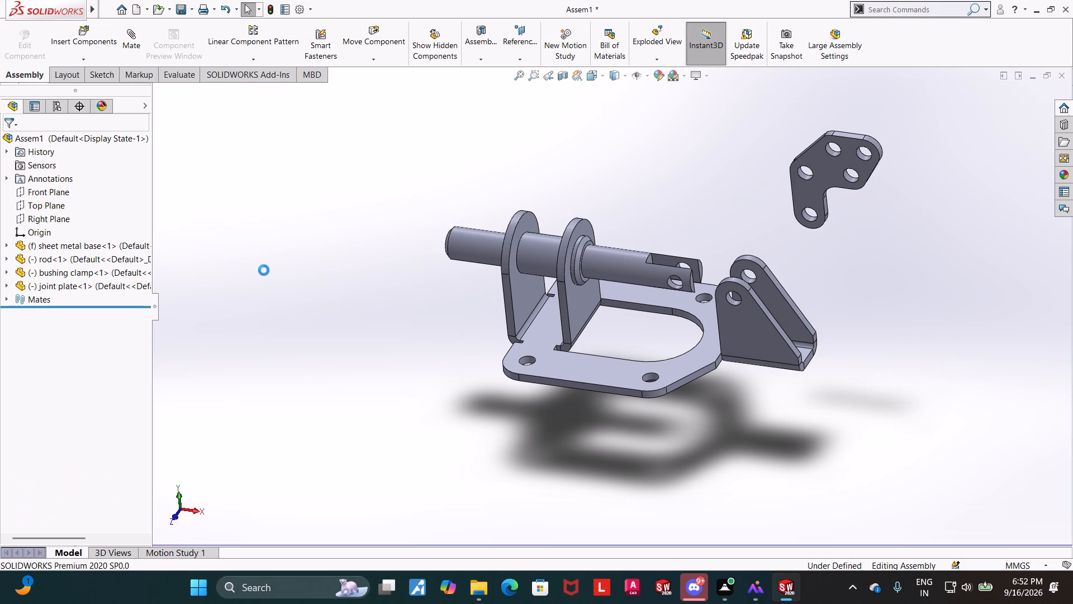
Insert the connector into the assembly beside the rod's hollow end, outside the tall flanges.
{"action": "left_click", "coordinate": [83, 34]}
{"action": "scroll", "coordinate": [69, 376], "scroll_direction": "down", "scroll_amount": 2}
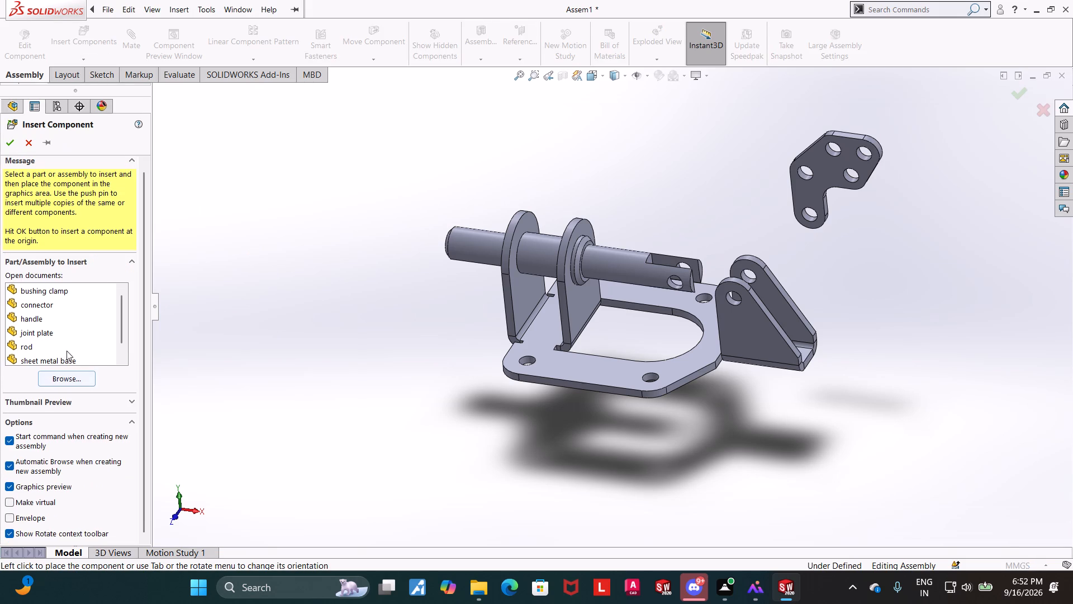
{"action": "scroll", "coordinate": [77, 349], "scroll_direction": "down", "scroll_amount": 1}
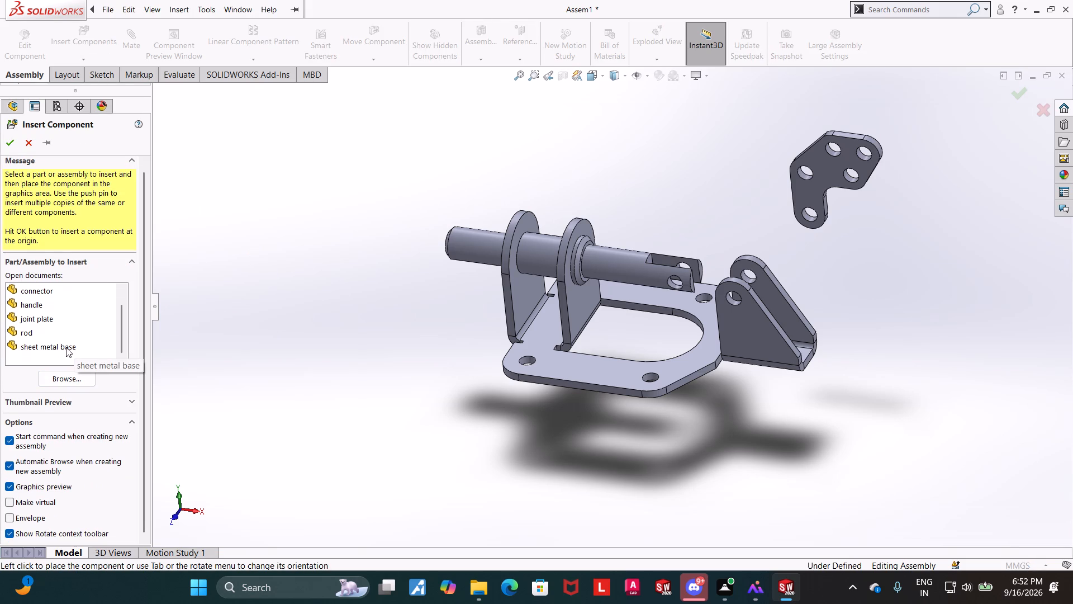
{"action": "scroll", "coordinate": [41, 334], "scroll_direction": "up", "scroll_amount": 4}
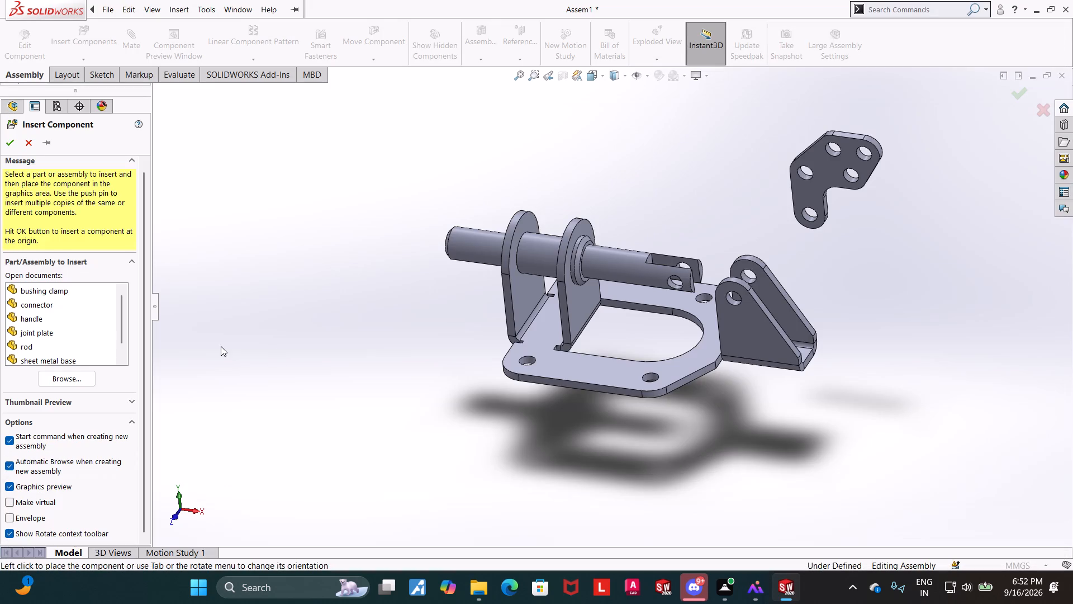
{"action": "left_click", "coordinate": [48, 301]}
{"action": "left_click", "coordinate": [327, 243]}
Mate the connector's cylindrical shank concentric with the hole in the rod's hollow end.
{"action": "middle_click_drag", "start_coordinate": [383, 336], "coordinate": [471, 394]}
{"action": "left_click", "coordinate": [458, 289]}
{"action": "left_click", "coordinate": [471, 256], "text": "ctrl"}
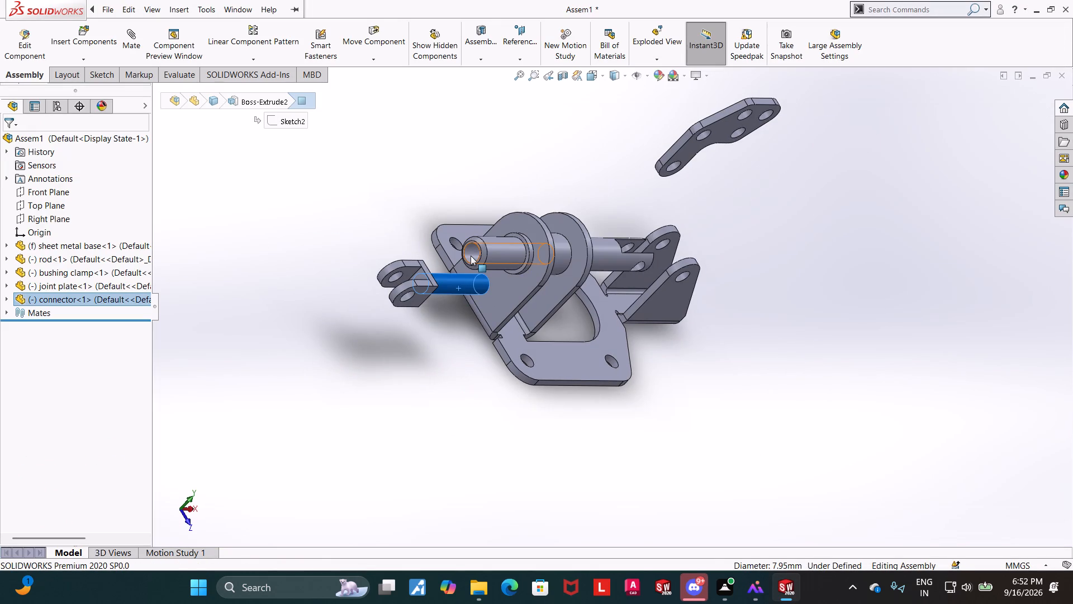
{"action": "left_click", "coordinate": [126, 36]}
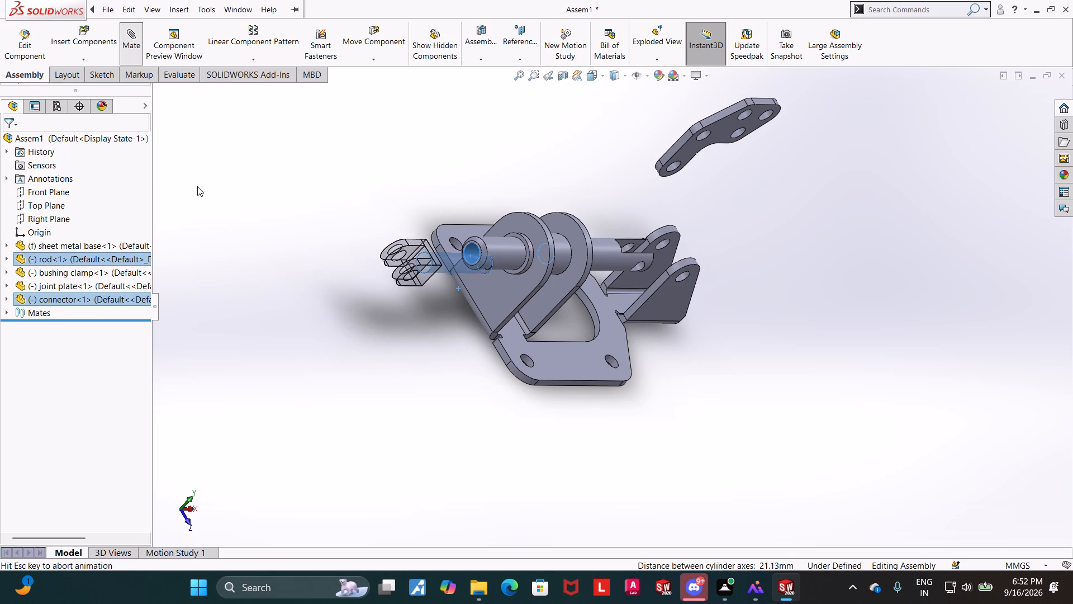
{"action": "left_click", "coordinate": [15, 141]}
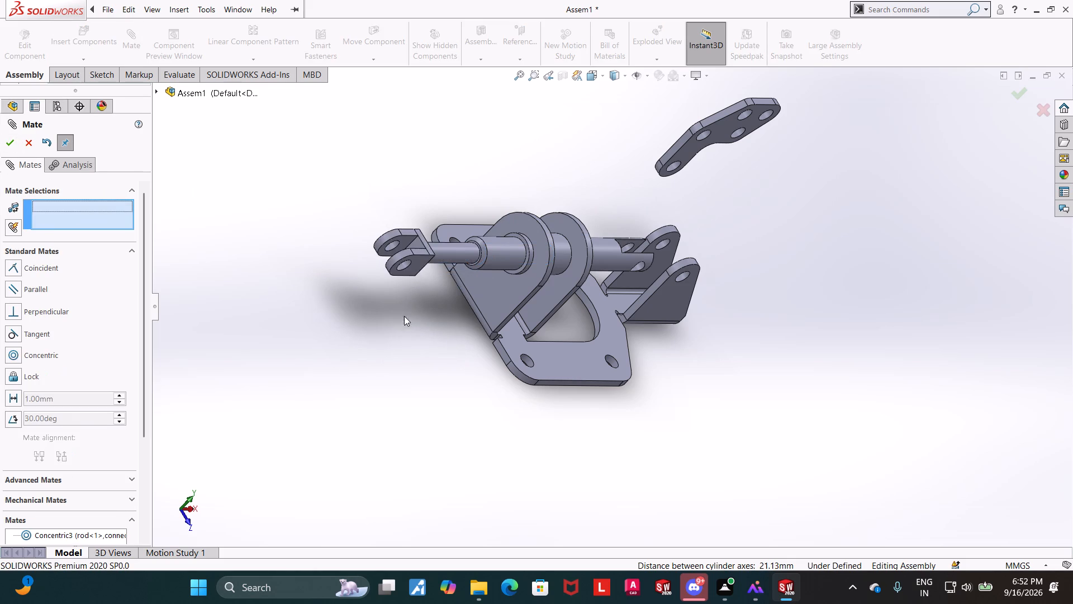
{"action": "scroll", "coordinate": [438, 329], "scroll_direction": "down", "scroll_amount": 2}
{"action": "middle_click_drag", "start_coordinate": [400, 296], "coordinate": [372, 296]}
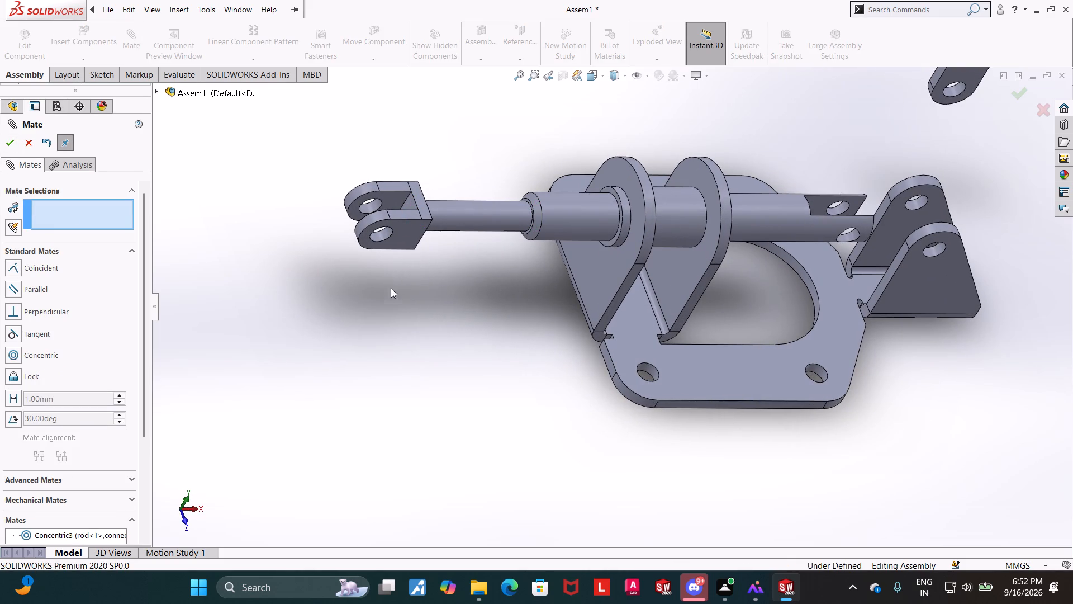
Slide the connector's shank further into the rod's hollow end and leave the Mate command.
{"action": "left_click_drag", "start_coordinate": [446, 218], "coordinate": [502, 218]}
{"action": "middle_click_drag", "start_coordinate": [490, 303], "coordinate": [456, 295]}
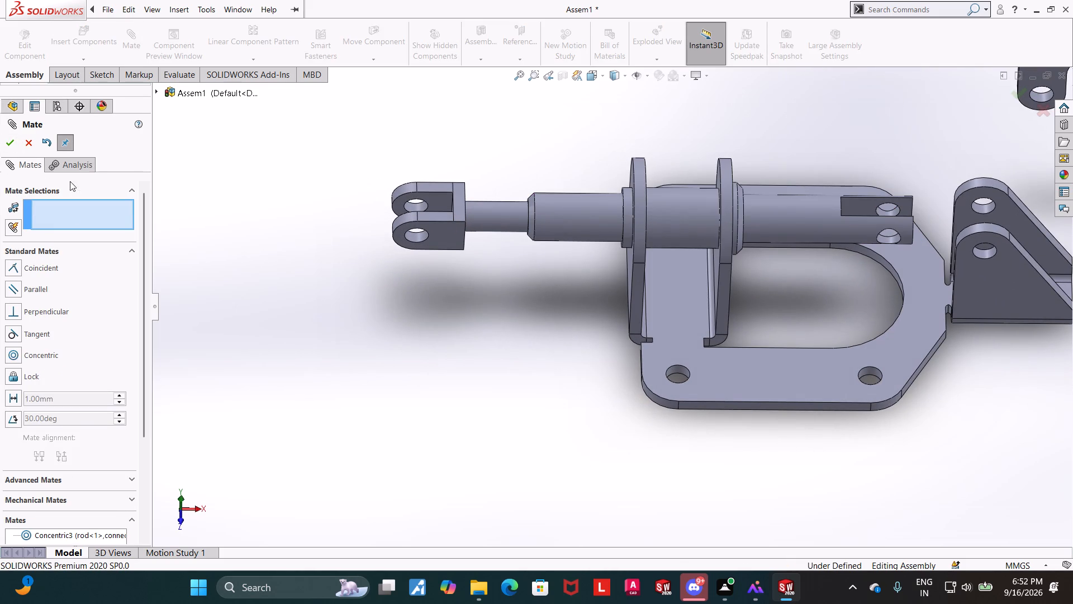
{"action": "left_click", "coordinate": [30, 141]}
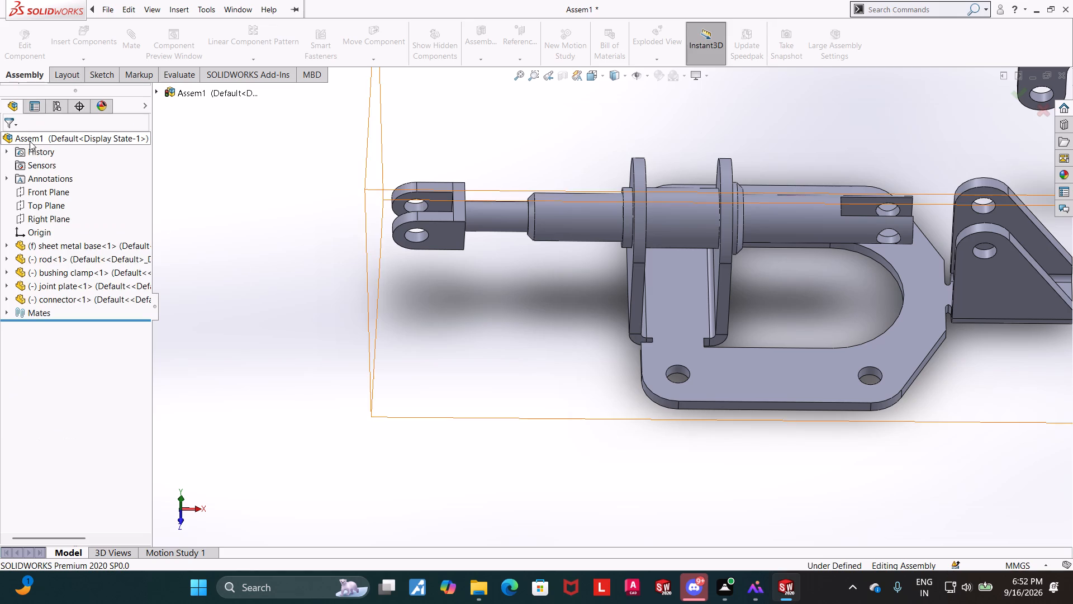
Insert the handle into the assembly beyond the sheet metal base's short flanges, just below the joint plate.
{"action": "left_click", "coordinate": [77, 41]}
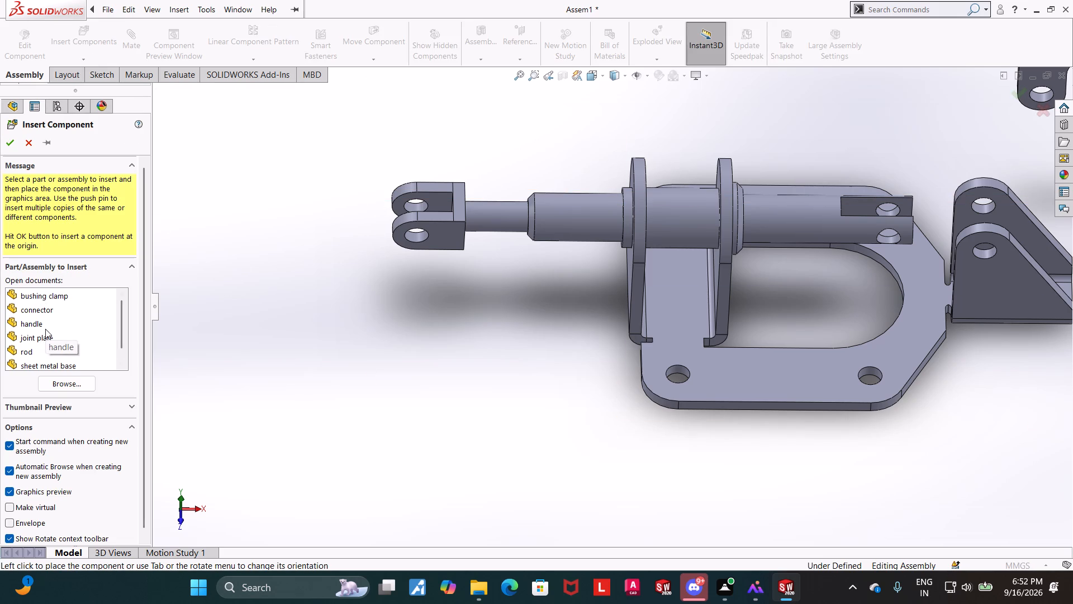
{"action": "scroll", "coordinate": [31, 358], "scroll_direction": "down", "scroll_amount": 3}
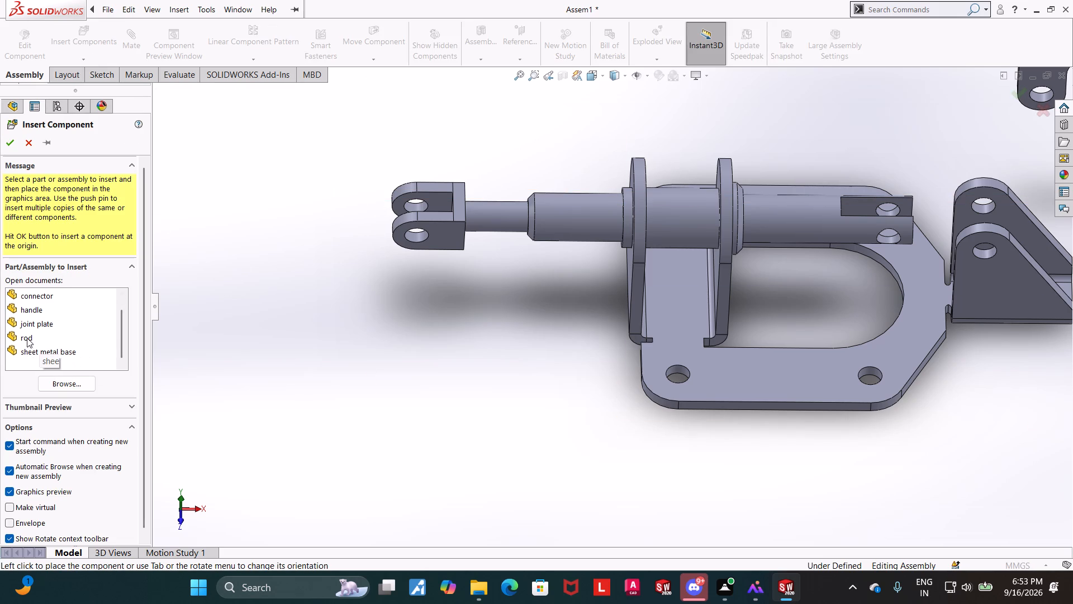
{"action": "scroll", "coordinate": [29, 327], "scroll_direction": "up", "scroll_amount": 3}
{"action": "left_click", "coordinate": [33, 324]}
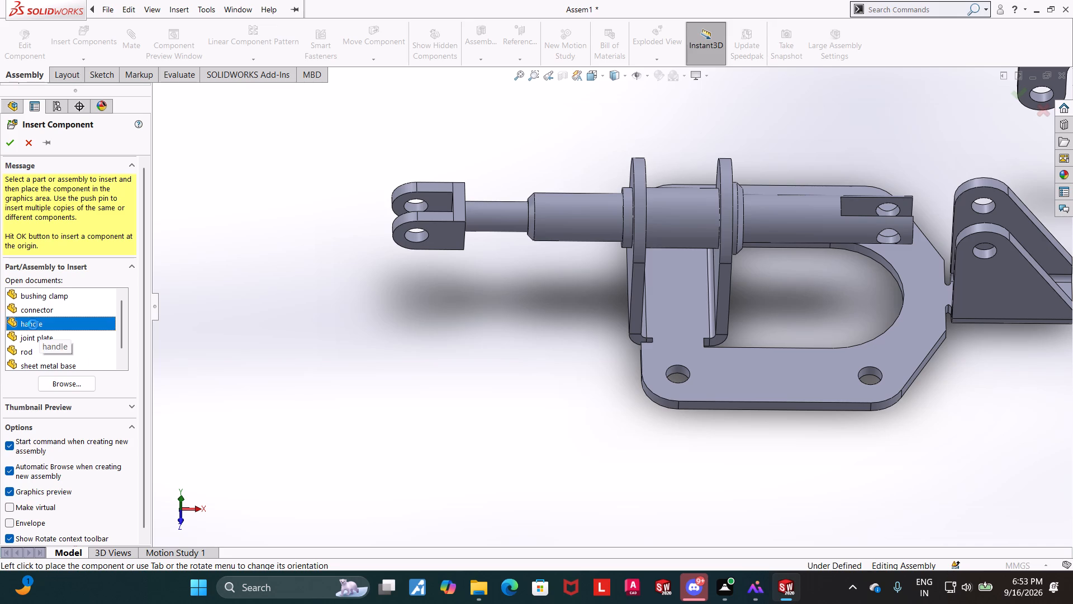
{"action": "scroll", "coordinate": [611, 323], "scroll_direction": "up", "scroll_amount": 6}
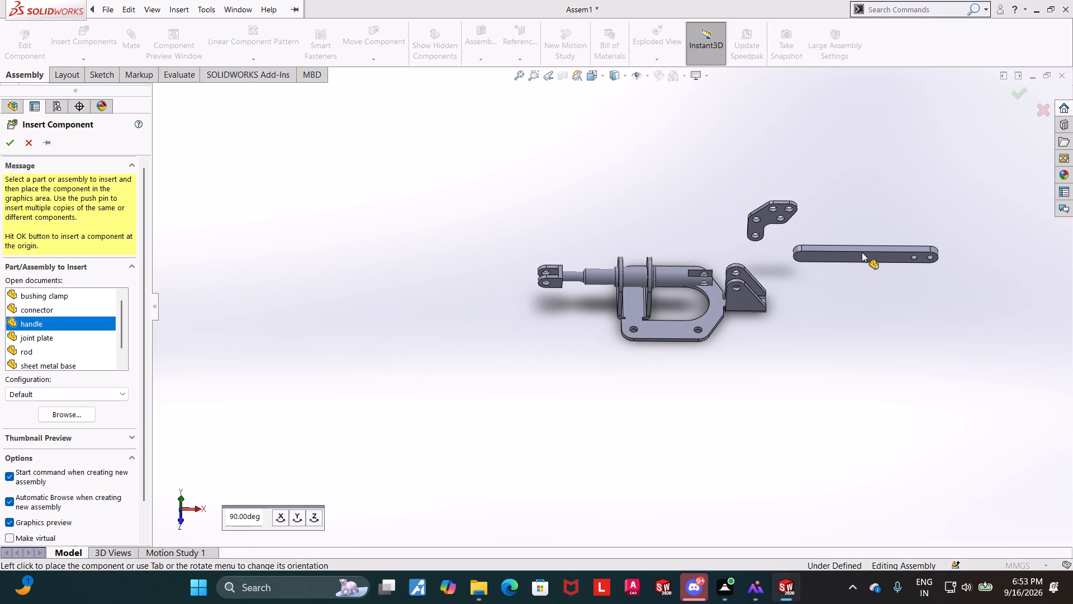
{"action": "left_click", "coordinate": [862, 252]}
Insert the v link part from the Downloads folder into the assembly, in the empty space beyond the connector's fork.
{"action": "left_click", "coordinate": [92, 36]}
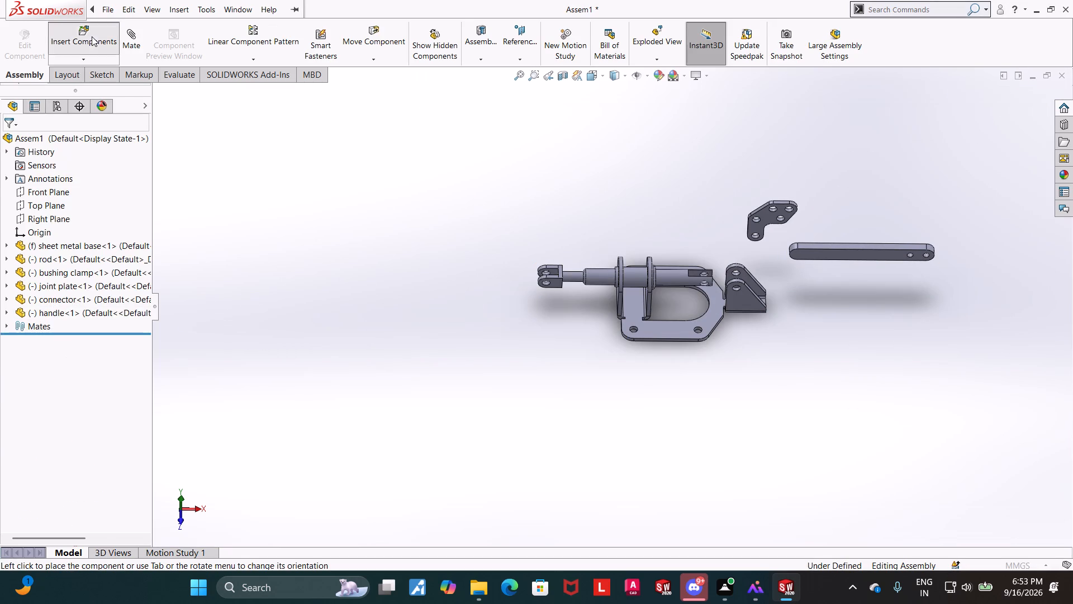
{"action": "scroll", "coordinate": [58, 324], "scroll_direction": "up", "scroll_amount": 3}
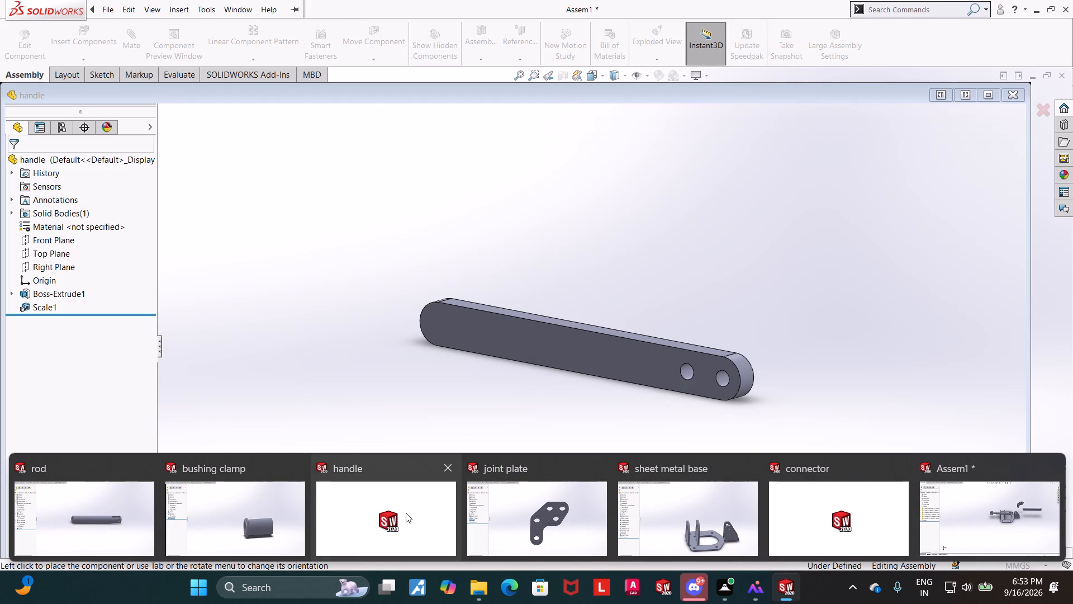
{"action": "double_click", "coordinate": [406, 513]}
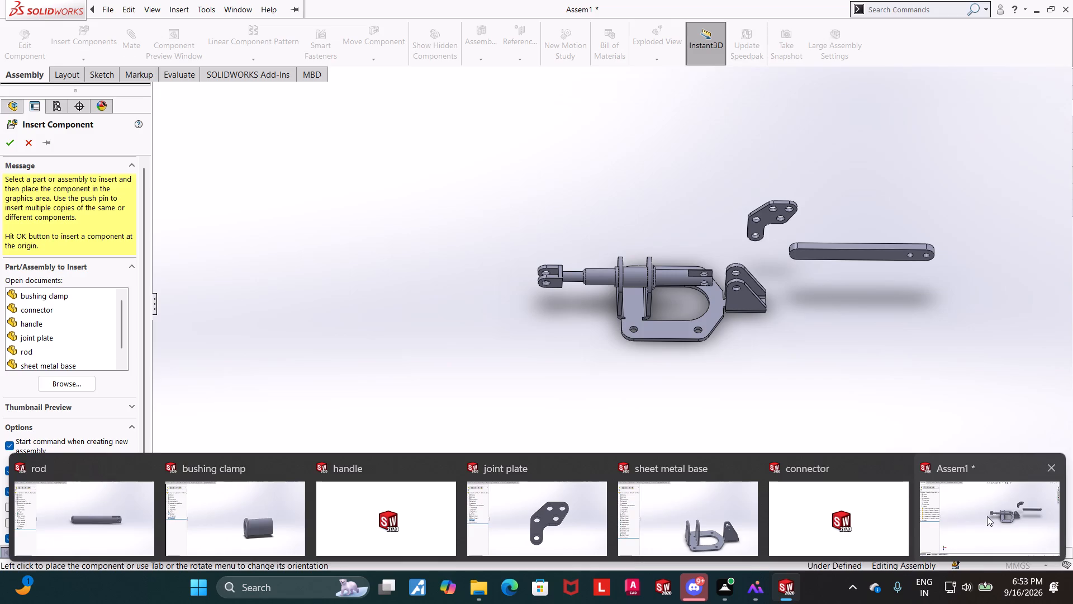
{"action": "left_click", "coordinate": [987, 516]}
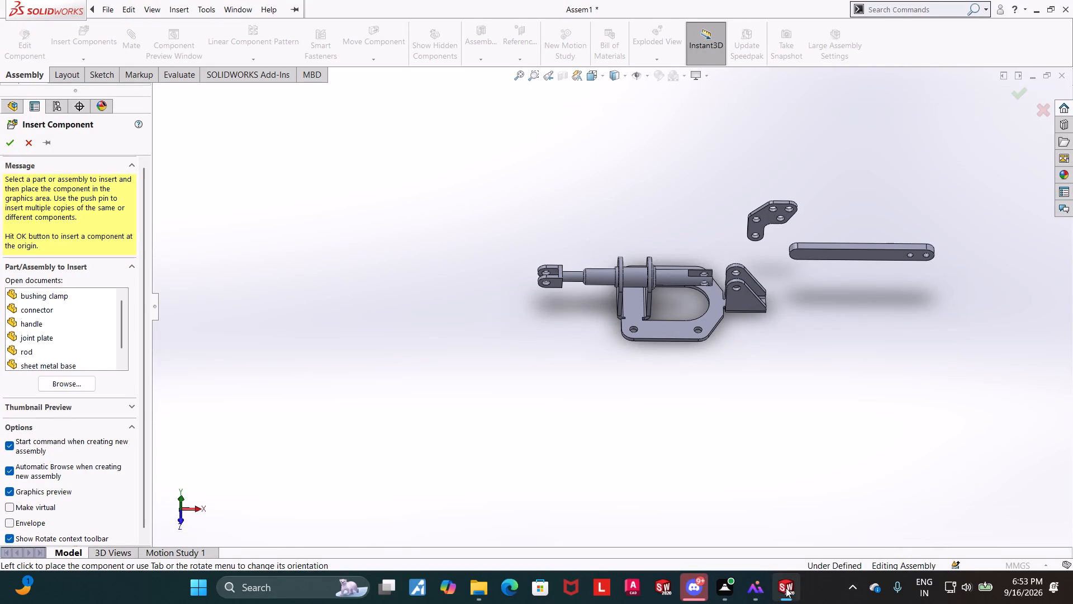
{"action": "left_click", "coordinate": [101, 6]}
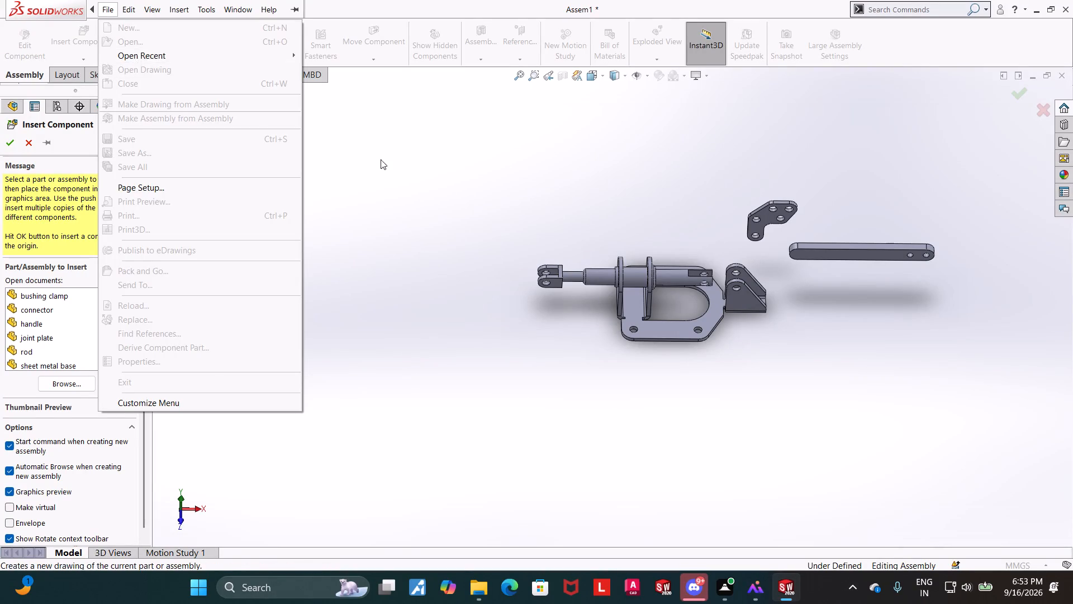
{"action": "left_click", "coordinate": [406, 167]}
{"action": "scroll", "coordinate": [67, 336], "scroll_direction": "down", "scroll_amount": 4}
{"action": "left_click", "coordinate": [77, 379]}
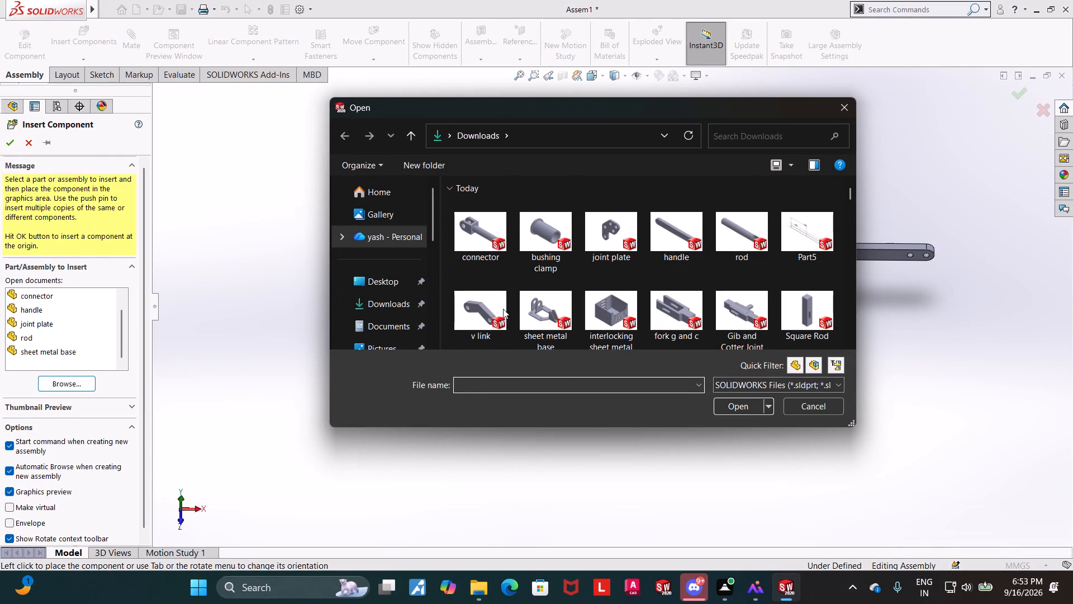
{"action": "double_click", "coordinate": [476, 313]}
{"action": "double_click", "coordinate": [479, 252]}
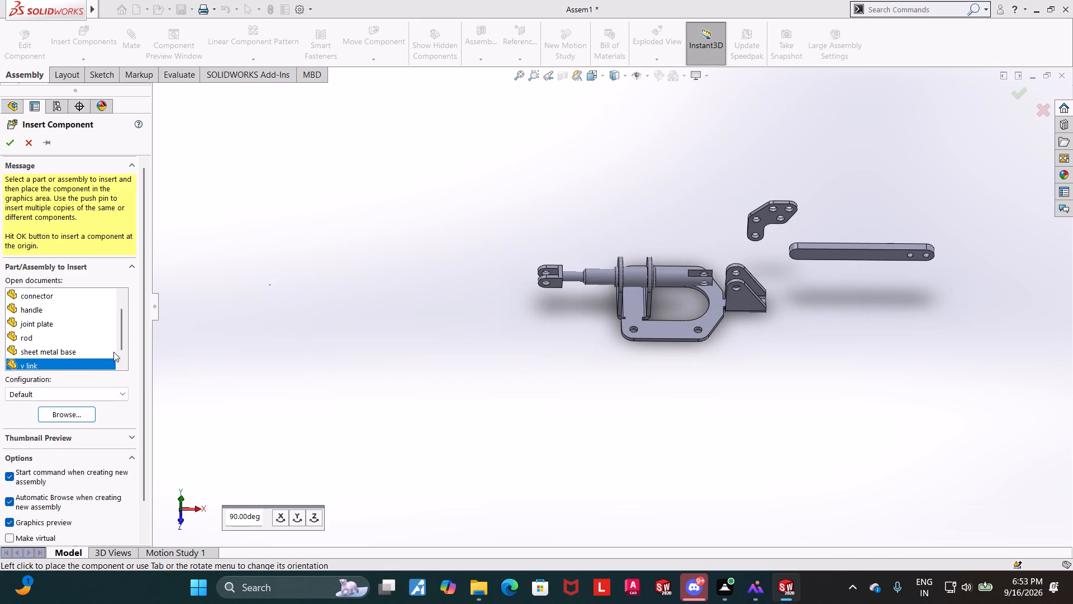
{"action": "left_click_drag", "start_coordinate": [58, 364], "coordinate": [440, 256]}
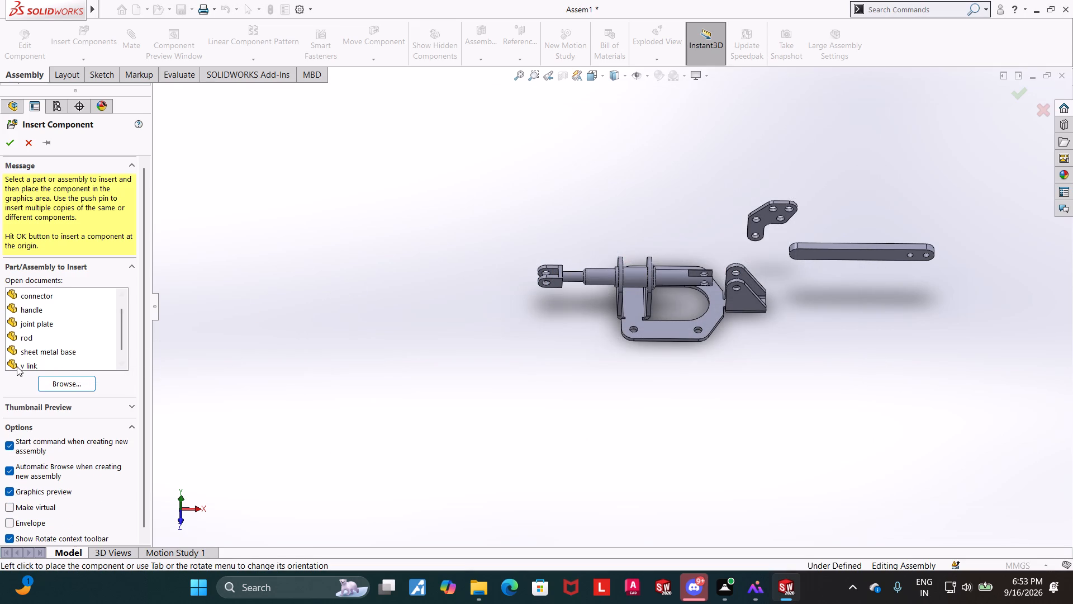
{"action": "left_click_drag", "start_coordinate": [18, 366], "coordinate": [25, 362]}
{"action": "left_click", "coordinate": [396, 332]}
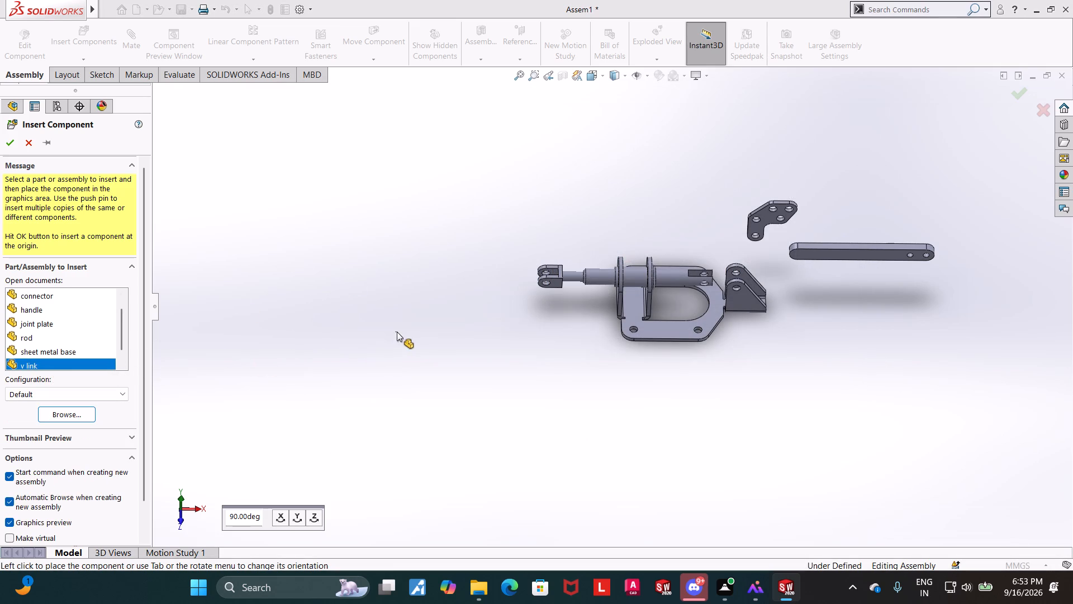
{"action": "scroll", "coordinate": [397, 325], "scroll_direction": "down", "scroll_amount": 6}
{"action": "scroll", "coordinate": [471, 318], "scroll_direction": "down", "scroll_amount": 5}
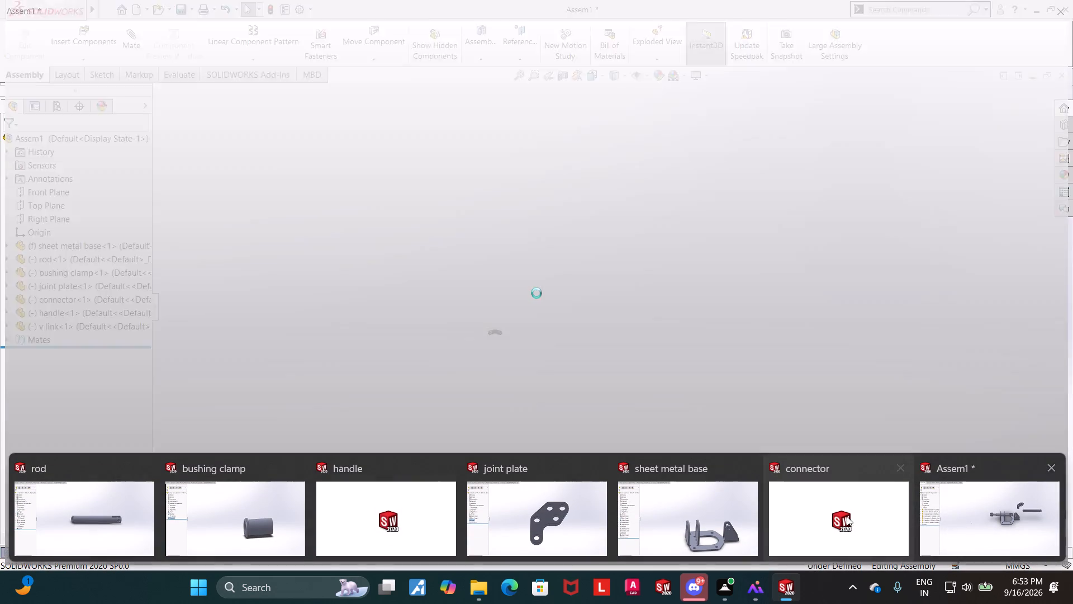
Open the v link part from the Downloads folder in its own window.
{"action": "left_click", "coordinate": [860, 517]}
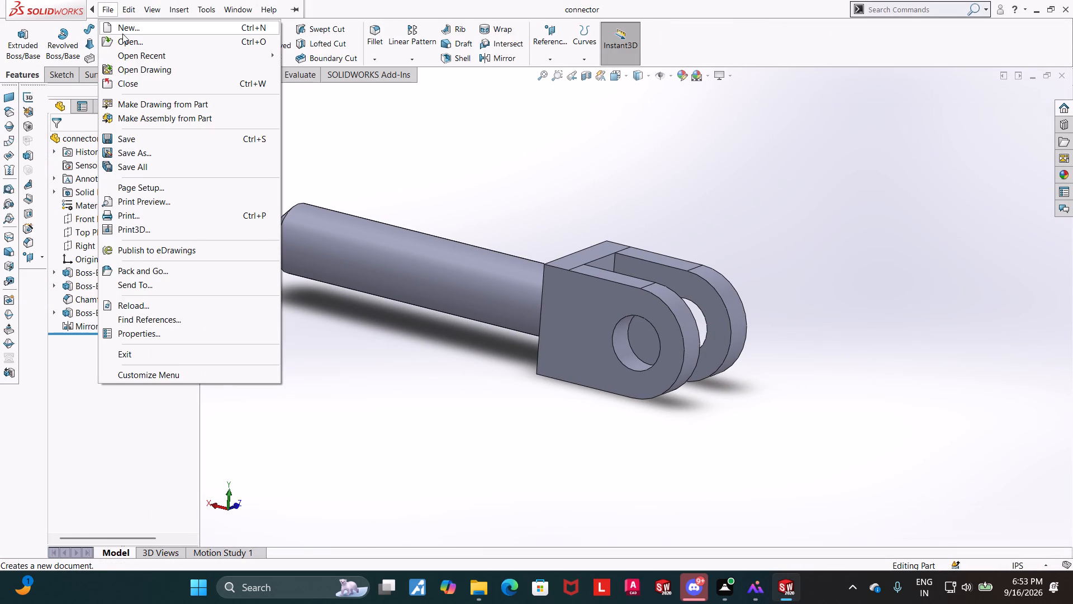
{"action": "left_click", "coordinate": [123, 41]}
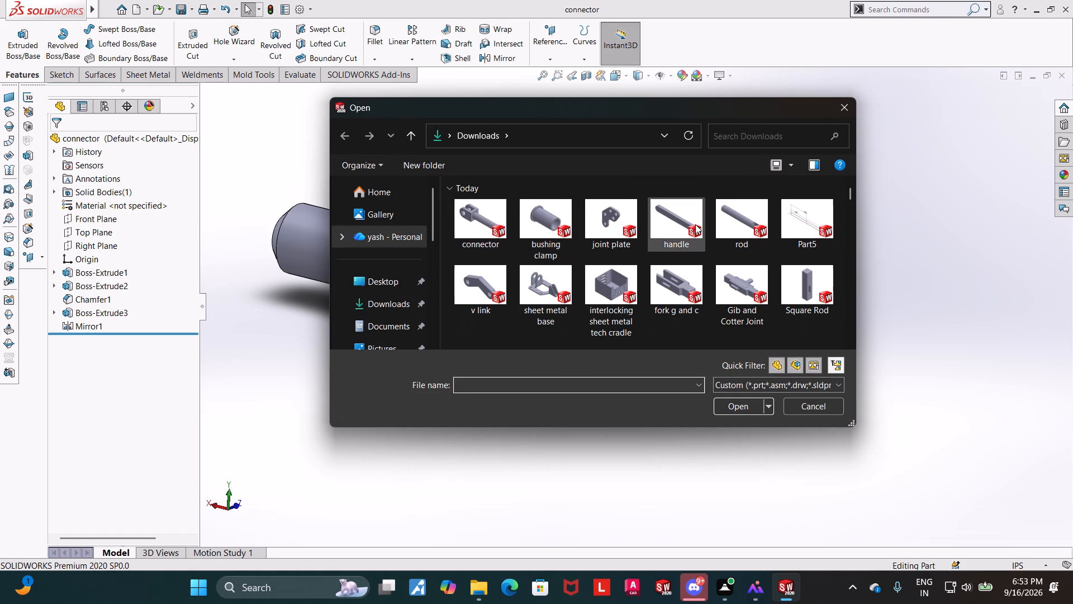
{"action": "double_click", "coordinate": [489, 282]}
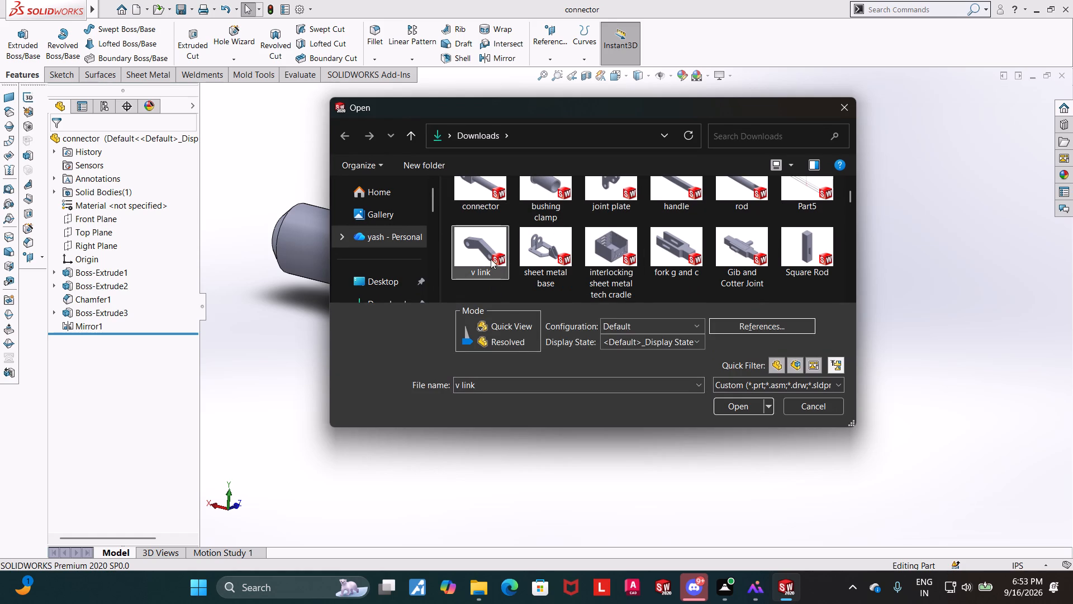
{"action": "double_click", "coordinate": [487, 249]}
Set the v link part's document units to IPS (inch, pound, second).
{"action": "left_click", "coordinate": [1019, 565]}
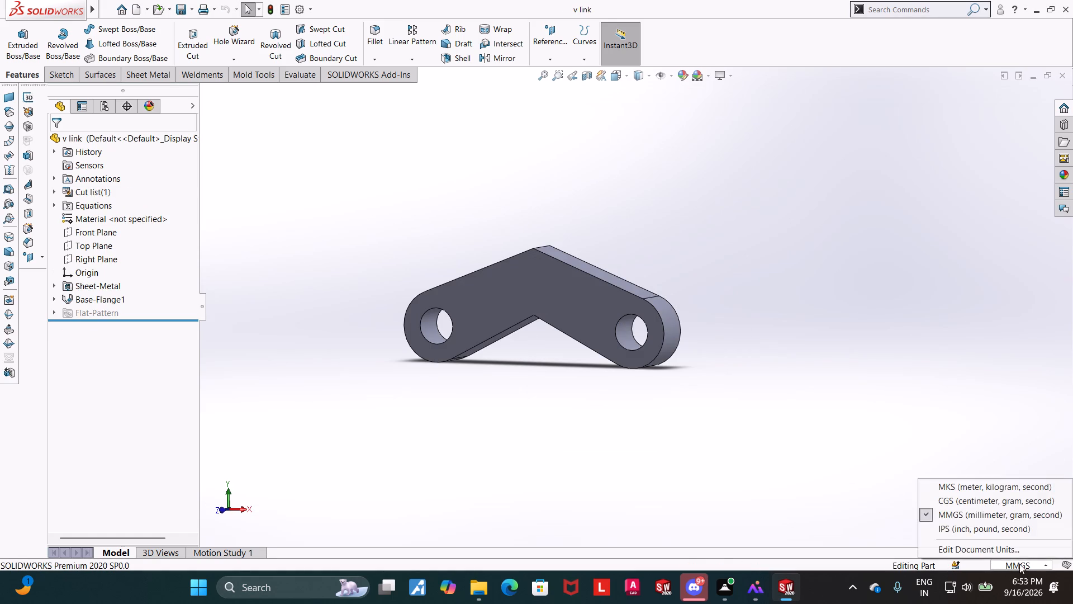
{"action": "left_click", "coordinate": [985, 534]}
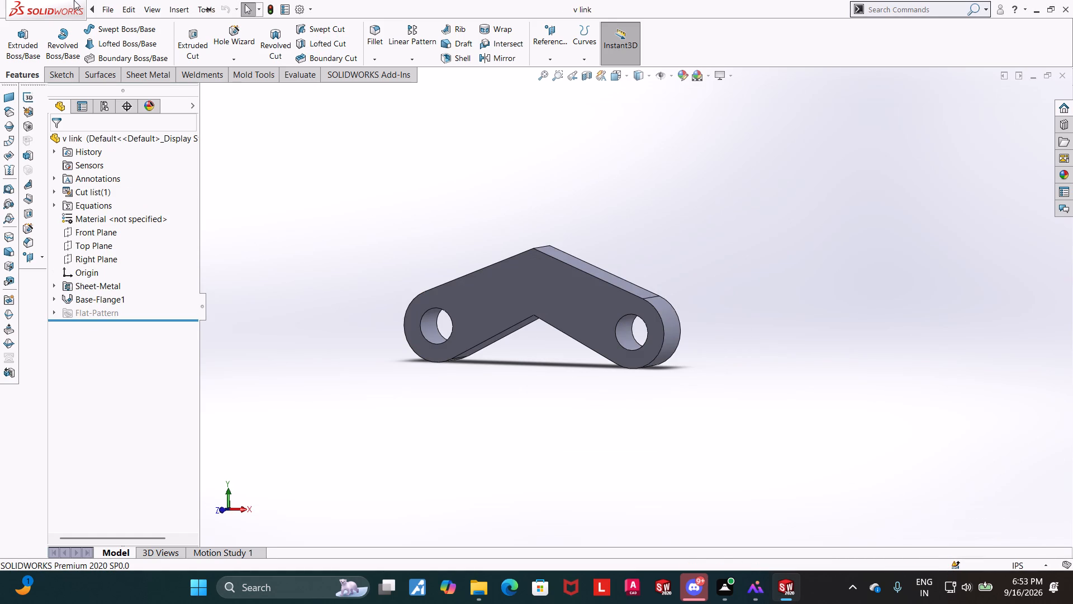
Enlarge the v link body with the Scale feature and save the part.
{"action": "left_click", "coordinate": [177, 8]}
{"action": "left_click", "coordinate": [213, 55]}
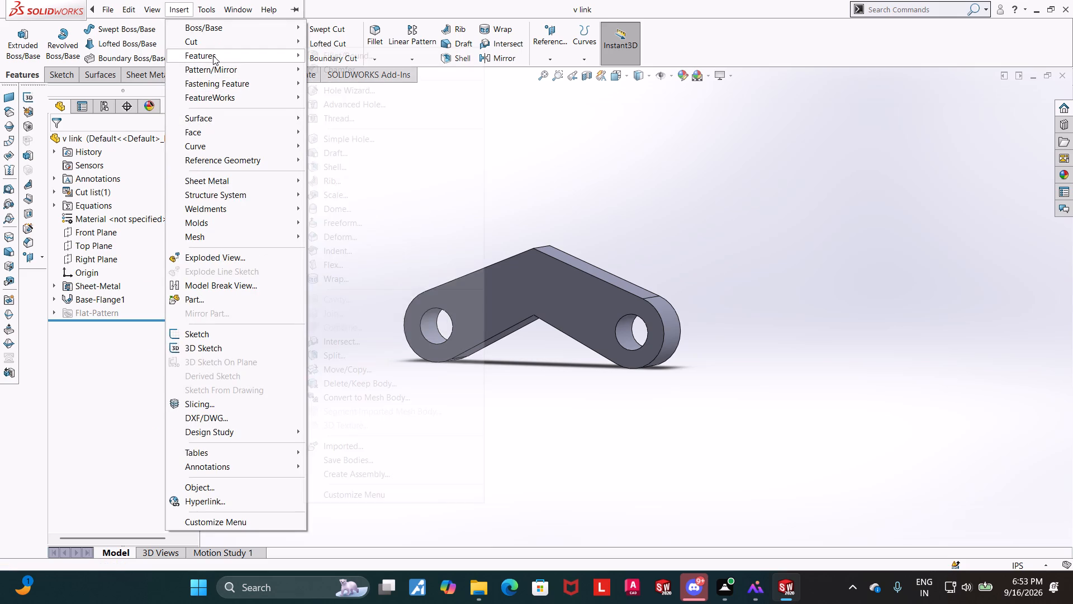
{"action": "left_click", "coordinate": [335, 195]}
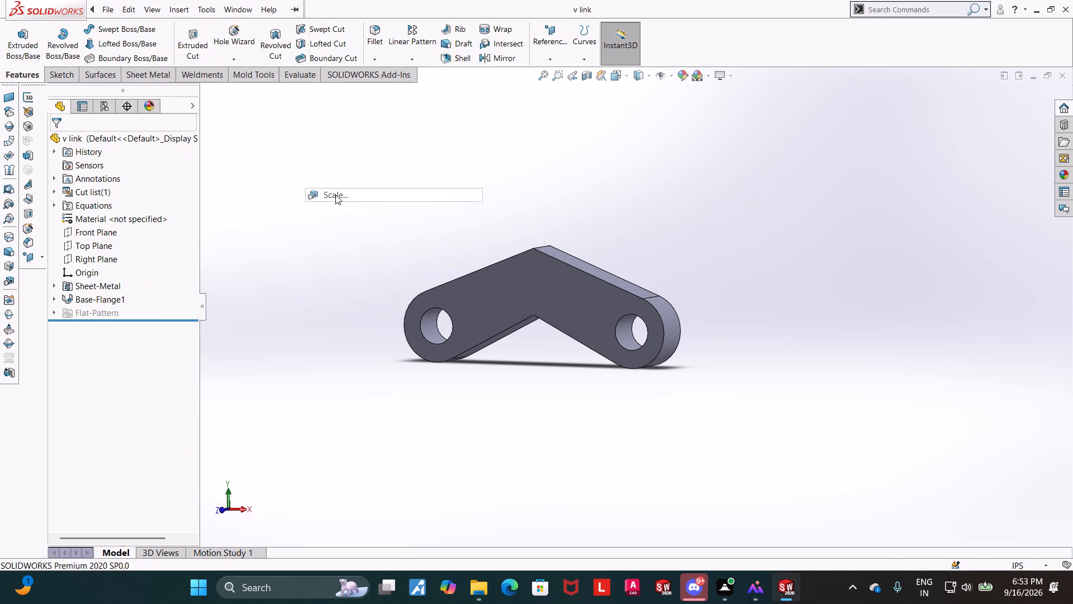
{"action": "left_click", "coordinate": [58, 141]}
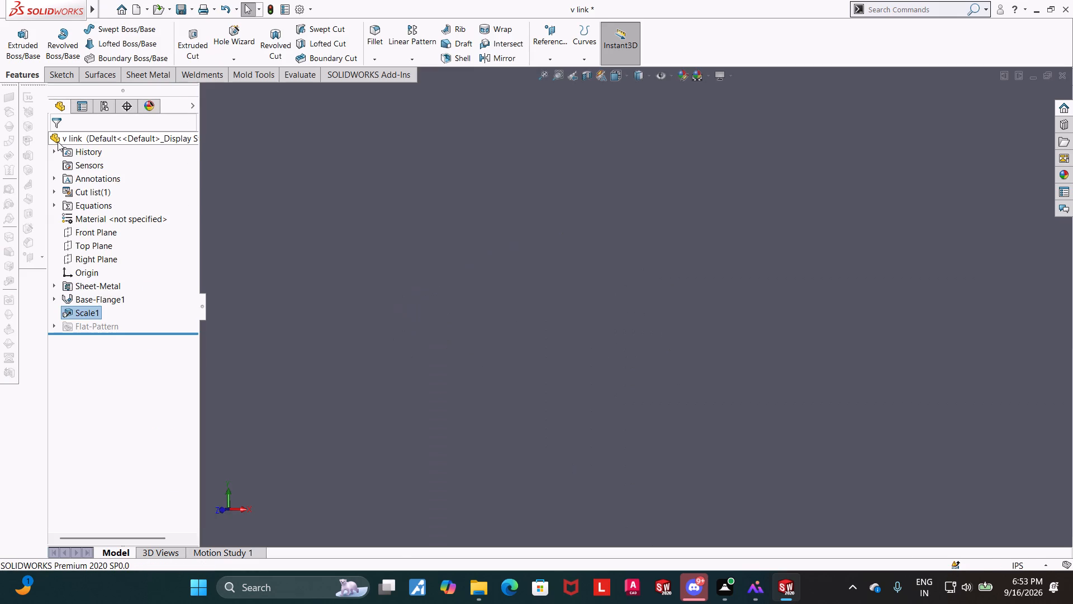
{"action": "scroll", "coordinate": [477, 275], "scroll_direction": "up", "scroll_amount": 14}
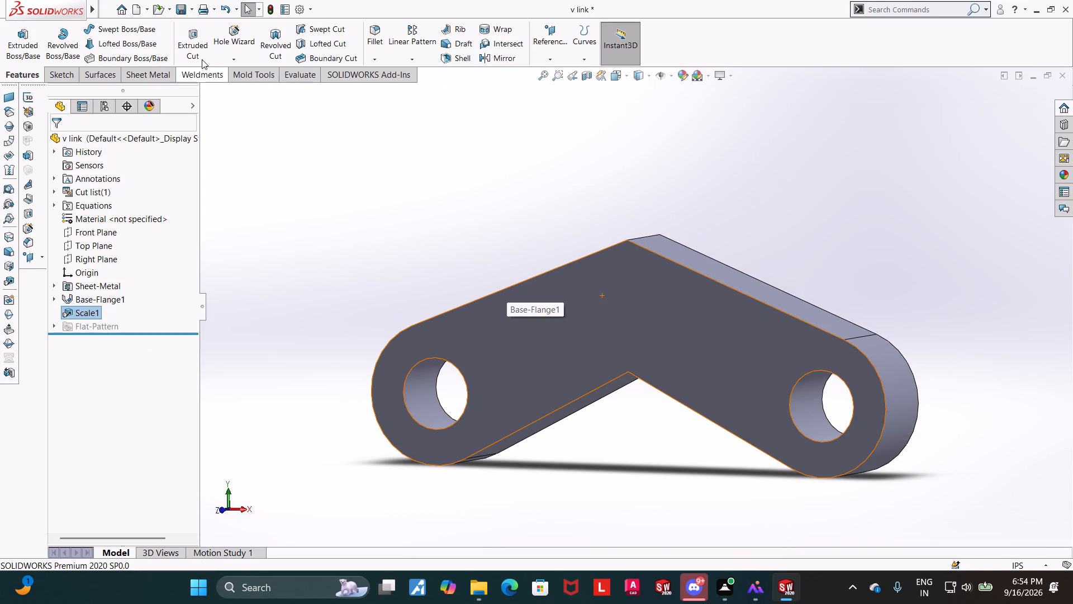
{"action": "left_click", "coordinate": [179, 5]}
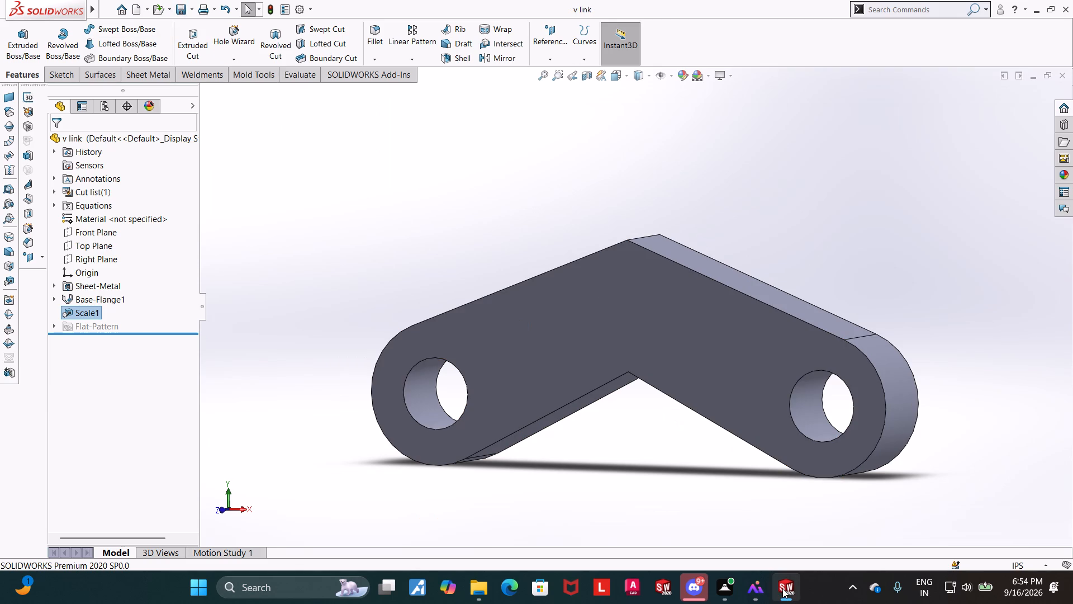
Return to Assem1 and rebuild it with the changed v link part.
{"action": "left_click", "coordinate": [998, 518]}
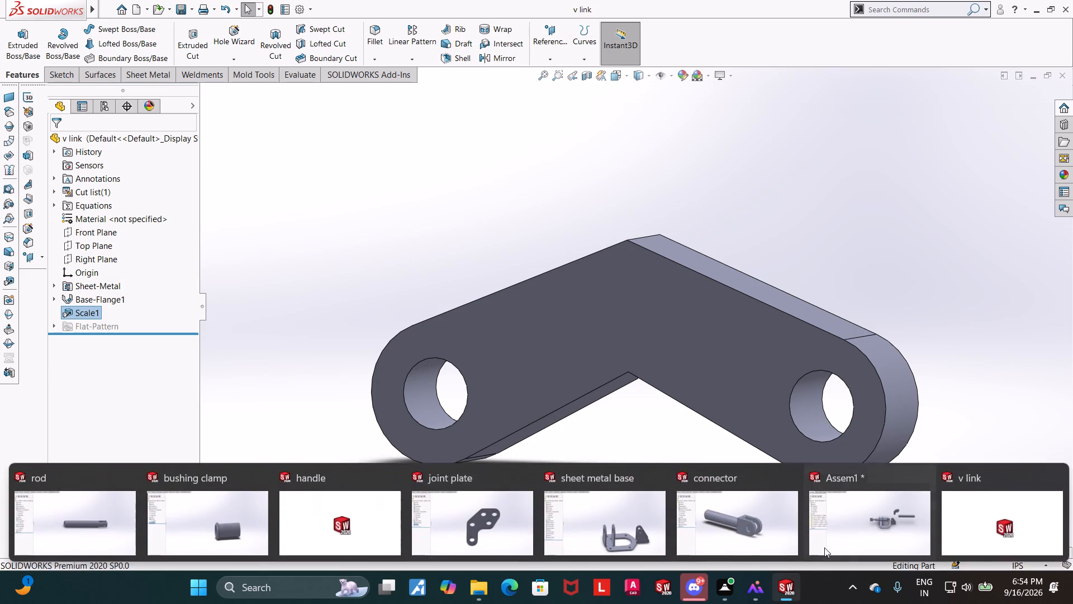
{"action": "left_click", "coordinate": [847, 523]}
{"action": "left_click", "coordinate": [106, 79]}
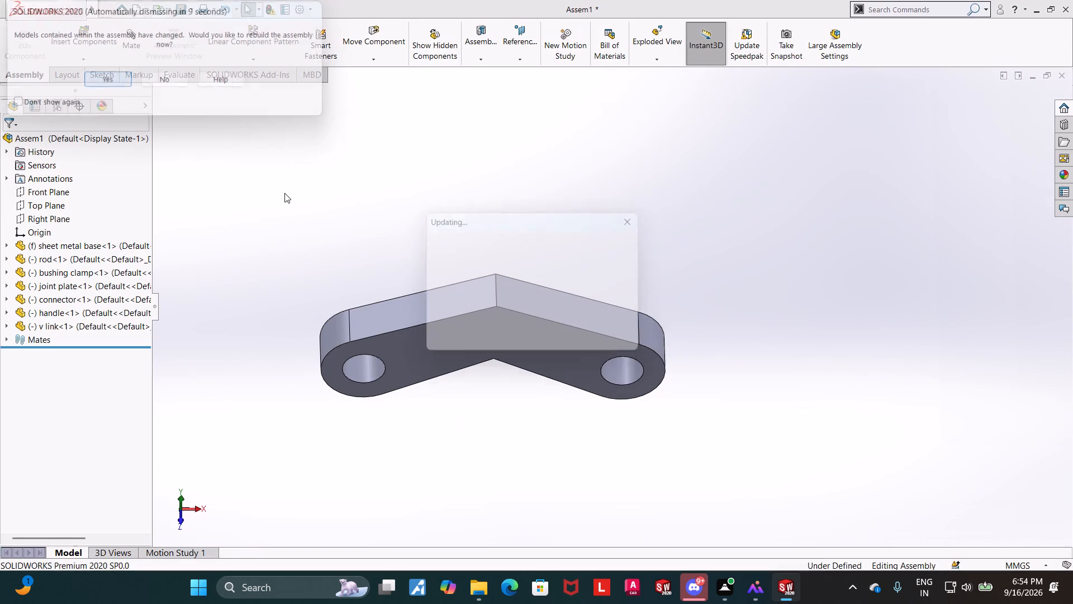
Move the v link across the assembly to just below the handle, beyond the base's short flanges.
{"action": "scroll", "coordinate": [649, 300], "scroll_direction": "up", "scroll_amount": 17}
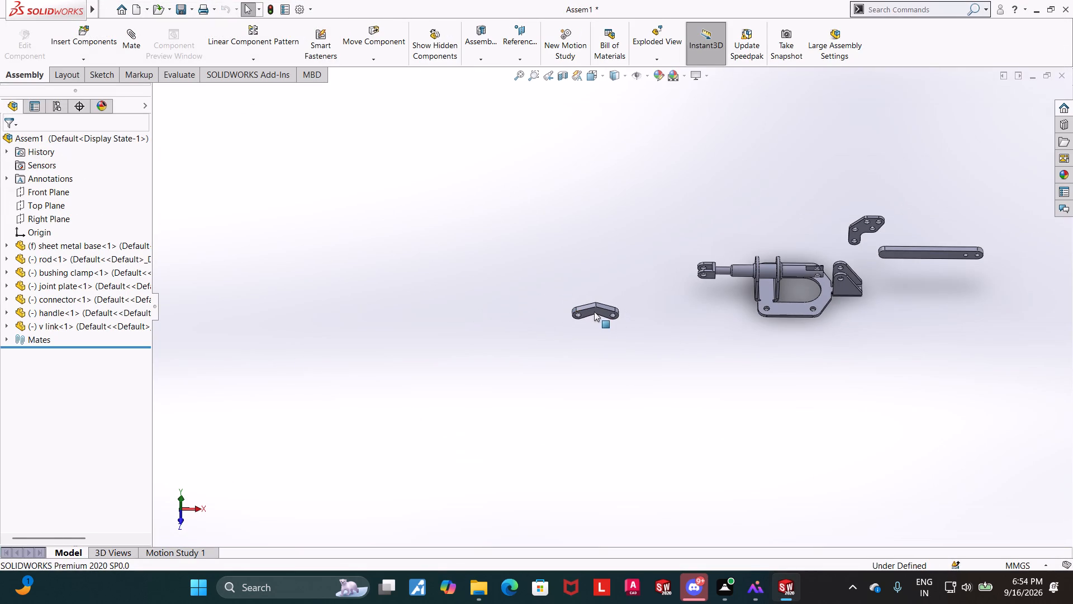
{"action": "left_click_drag", "start_coordinate": [594, 312], "coordinate": [910, 264]}
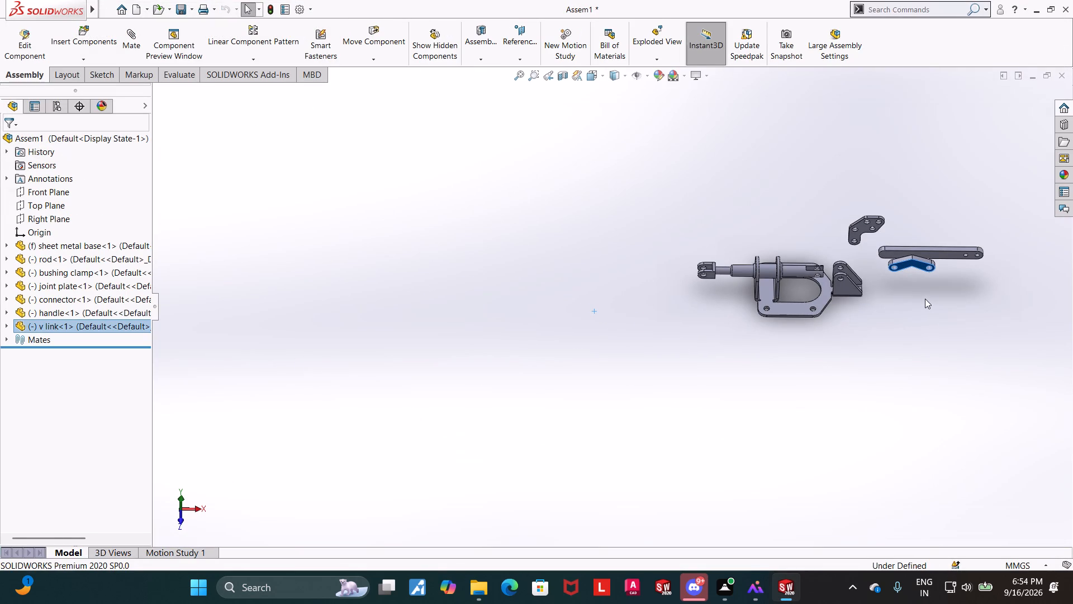
Mate the hole at one end of the v link concentric with the cross hole in the rod's slotted end.
{"action": "scroll", "coordinate": [914, 294], "scroll_direction": "down", "scroll_amount": 5}
{"action": "scroll", "coordinate": [777, 252], "scroll_direction": "down", "scroll_amount": 5}
{"action": "scroll", "coordinate": [724, 331], "scroll_direction": "up", "scroll_amount": 4}
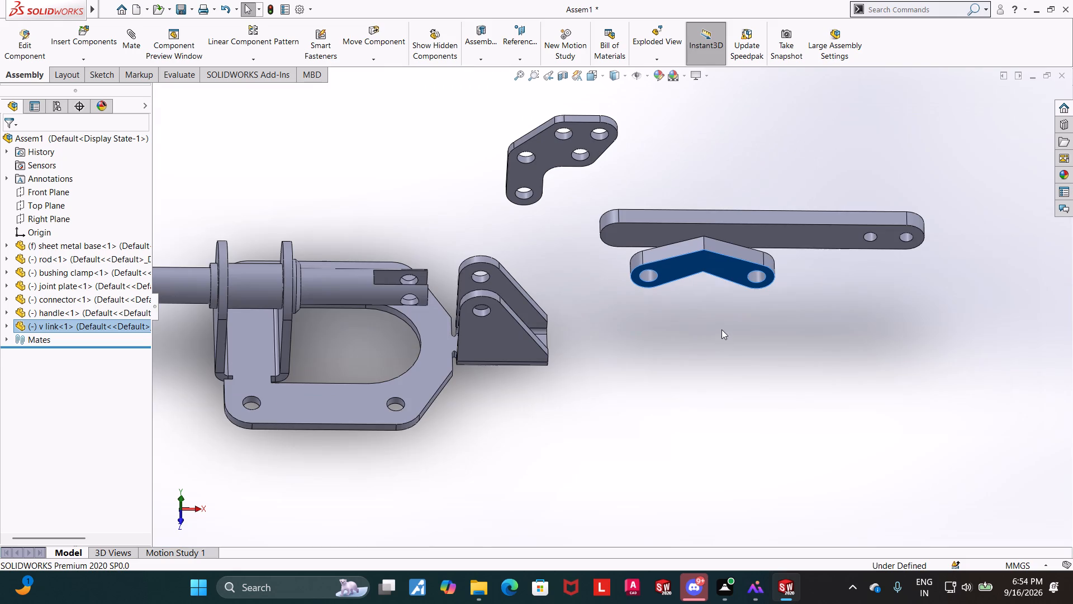
{"action": "left_click", "coordinate": [650, 276]}
{"action": "scroll", "coordinate": [373, 296], "scroll_direction": "down", "scroll_amount": 4}
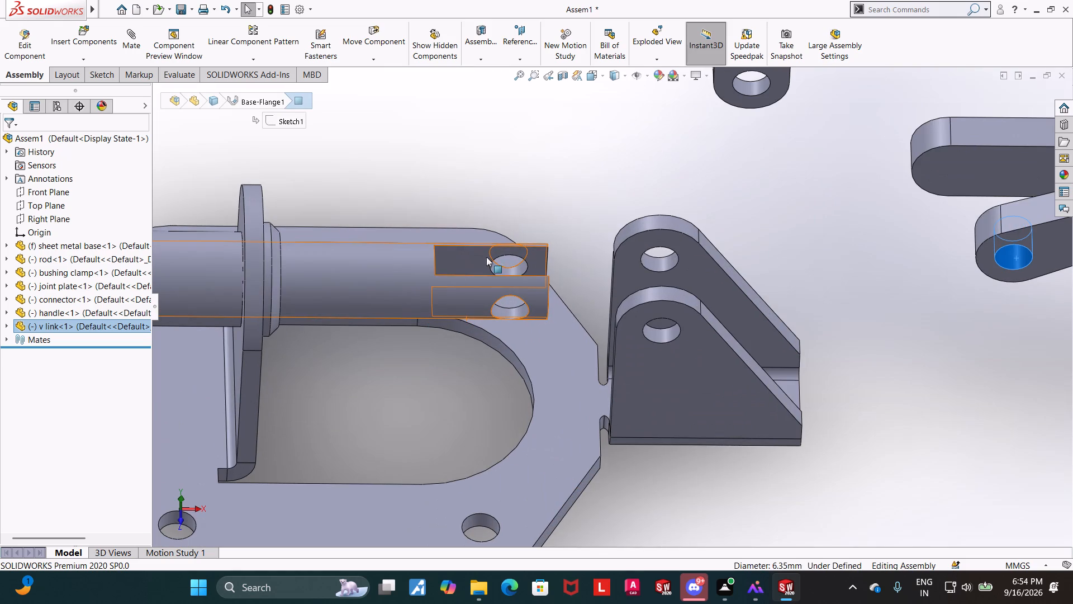
{"action": "left_click", "coordinate": [509, 272], "text": "ctrl"}
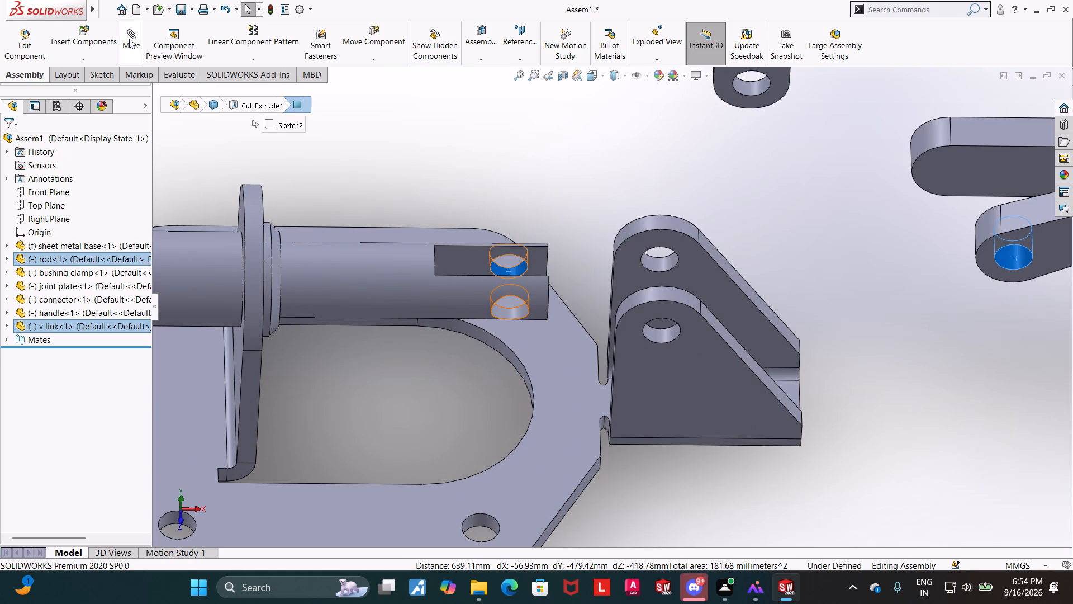
{"action": "left_click", "coordinate": [128, 37]}
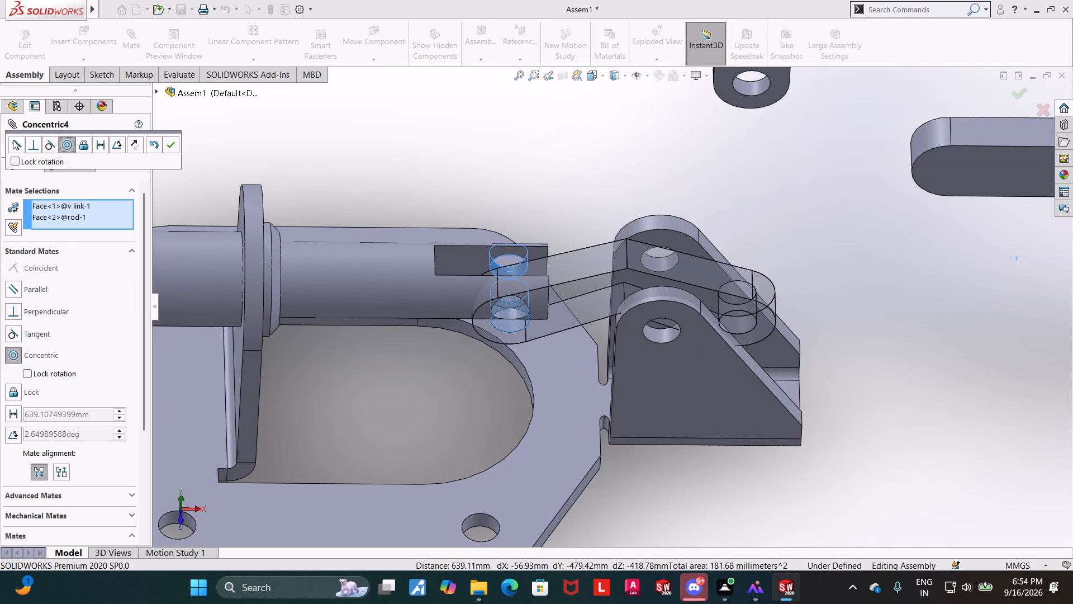
{"action": "left_click", "coordinate": [345, 148]}
{"action": "left_click", "coordinate": [177, 146]}
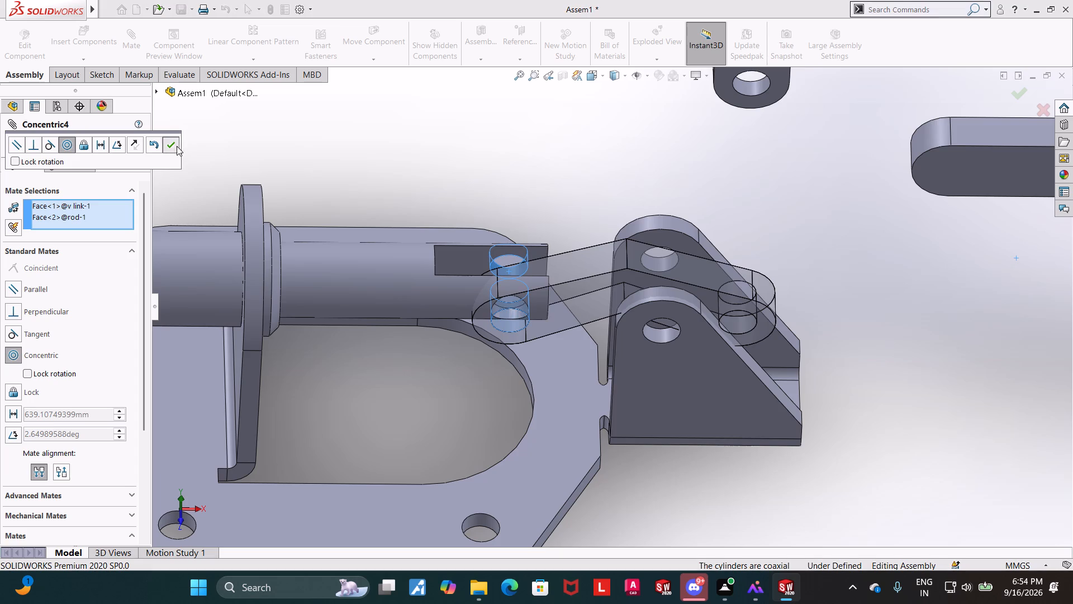
Slide the v link and rod along the clamp axis and inspect how the link sits in the rod's slot.
{"action": "scroll", "coordinate": [587, 191], "scroll_direction": "up", "scroll_amount": 6}
{"action": "scroll", "coordinate": [592, 310], "scroll_direction": "down", "scroll_amount": 4}
{"action": "left_click_drag", "start_coordinate": [596, 295], "coordinate": [594, 276]}
{"action": "left_click_drag", "start_coordinate": [656, 261], "coordinate": [599, 259]}
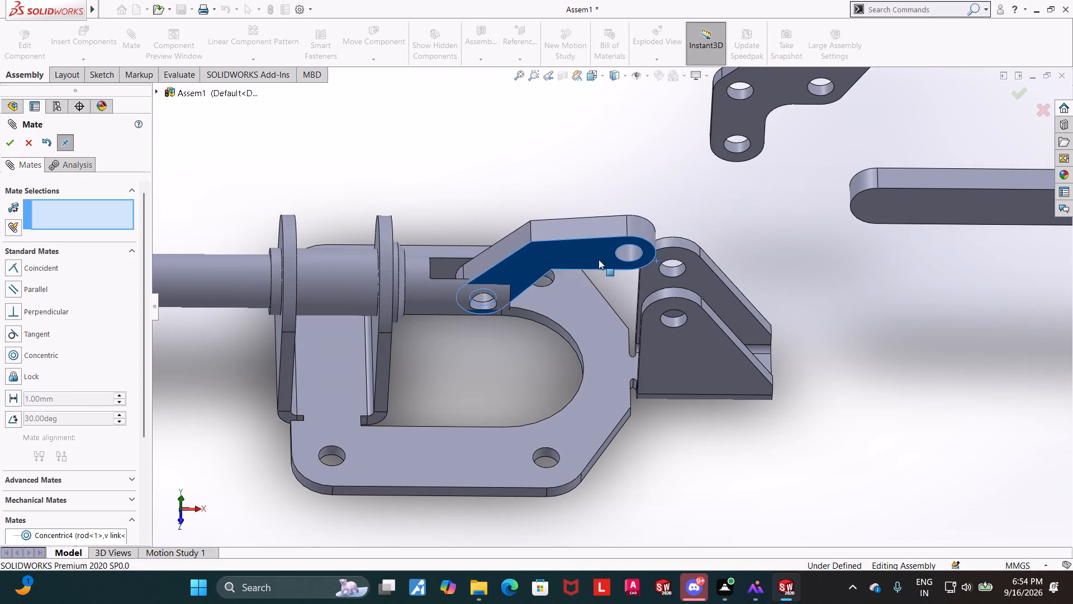
{"action": "left_click_drag", "start_coordinate": [599, 259], "coordinate": [633, 249]}
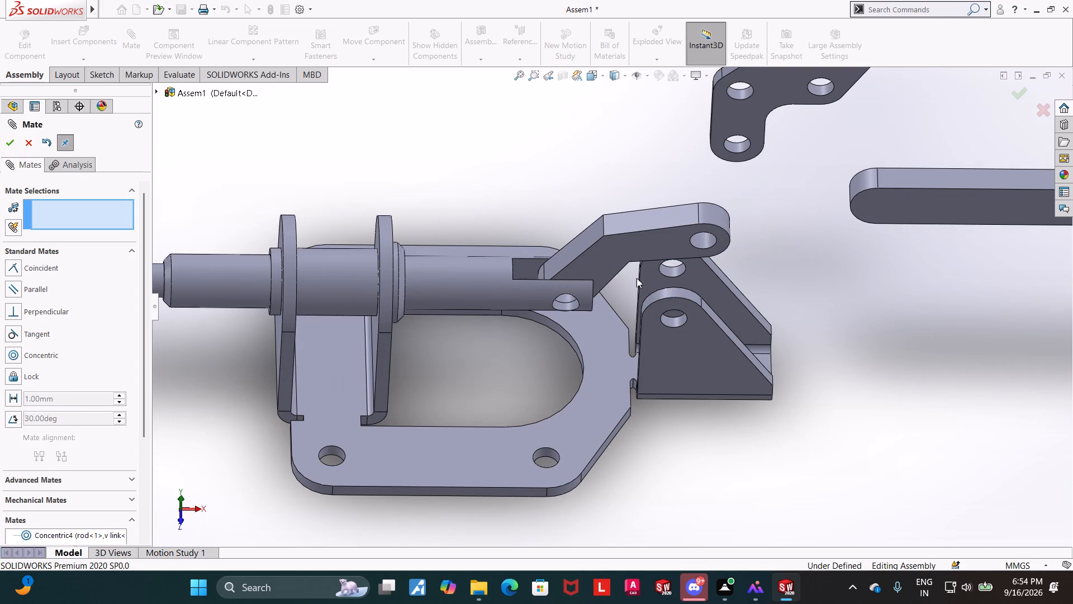
{"action": "scroll", "coordinate": [574, 254], "scroll_direction": "down", "scroll_amount": 5}
{"action": "middle_click_drag", "start_coordinate": [535, 180], "coordinate": [537, 299]}
{"action": "scroll", "coordinate": [537, 285], "scroll_direction": "up", "scroll_amount": 4}
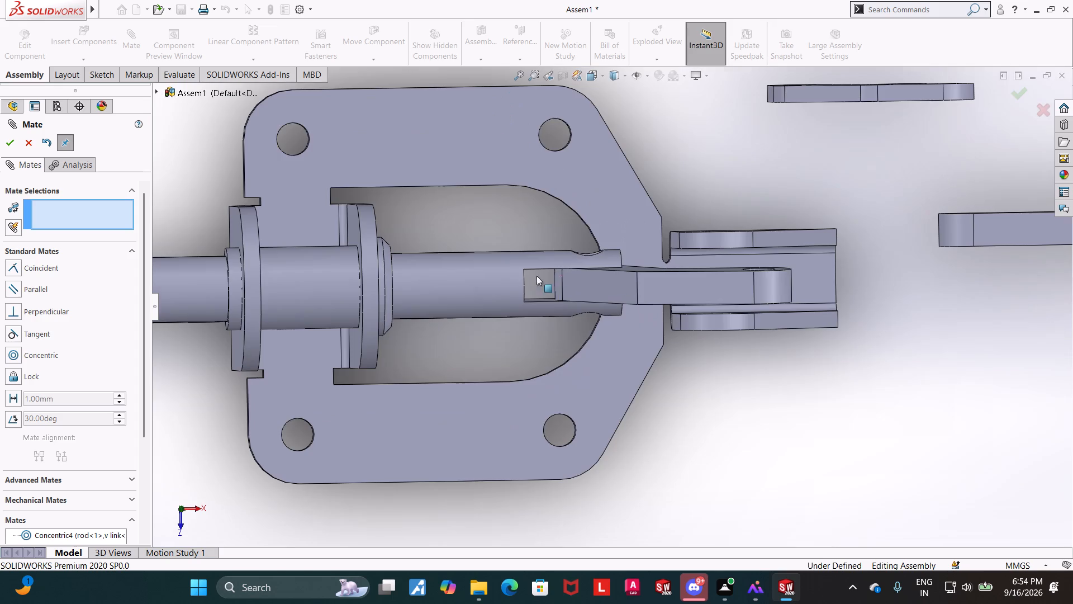
{"action": "left_click", "coordinate": [31, 141]}
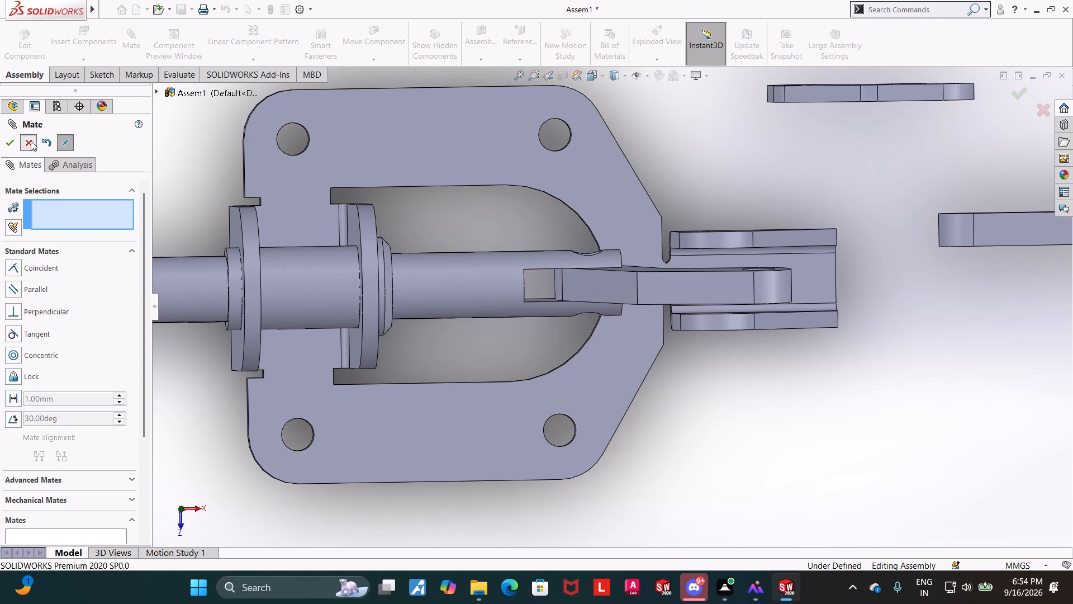
{"action": "left_click", "coordinate": [6, 339]}
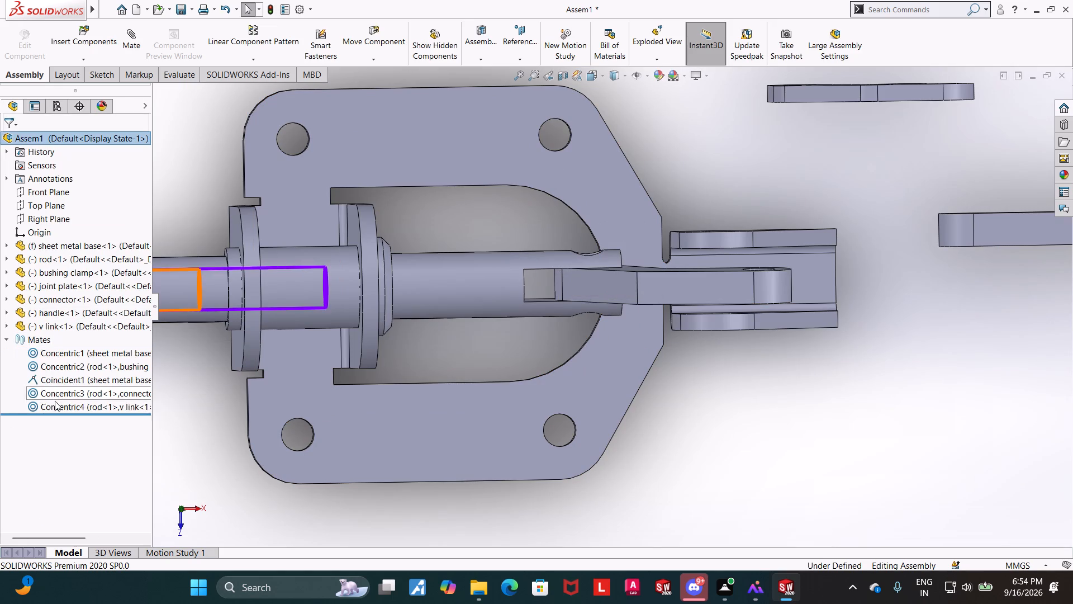
Mate the v link's flat side face coincident with the inner side face of the rod's slot.
{"action": "middle_click_drag", "start_coordinate": [733, 452], "coordinate": [718, 316]}
{"action": "scroll", "coordinate": [590, 188], "scroll_direction": "down", "scroll_amount": 3}
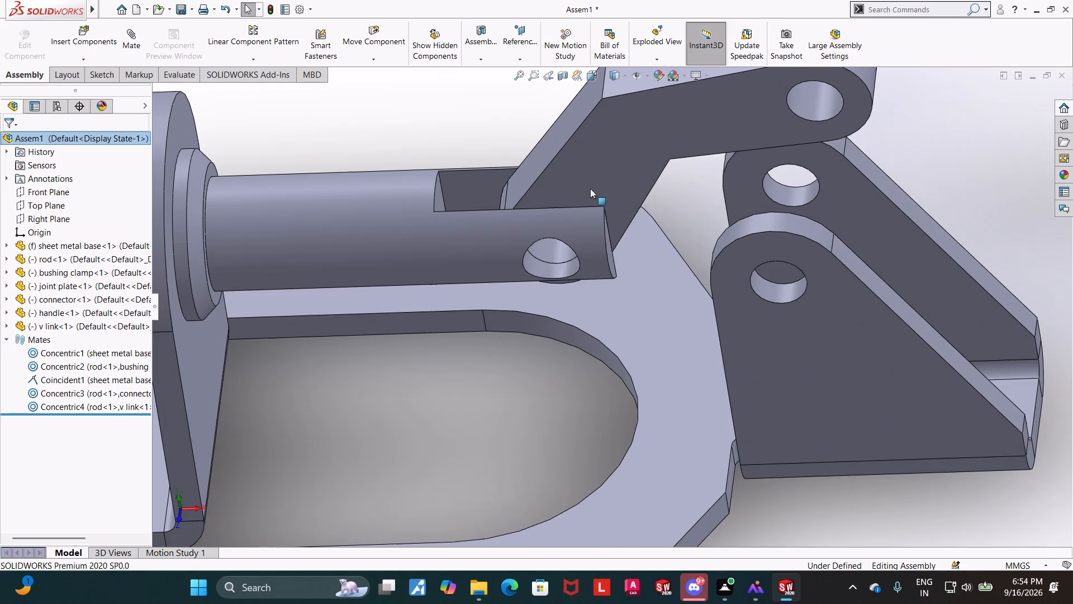
{"action": "left_click", "coordinate": [581, 186]}
{"action": "middle_click_drag", "start_coordinate": [534, 179], "coordinate": [550, 273]}
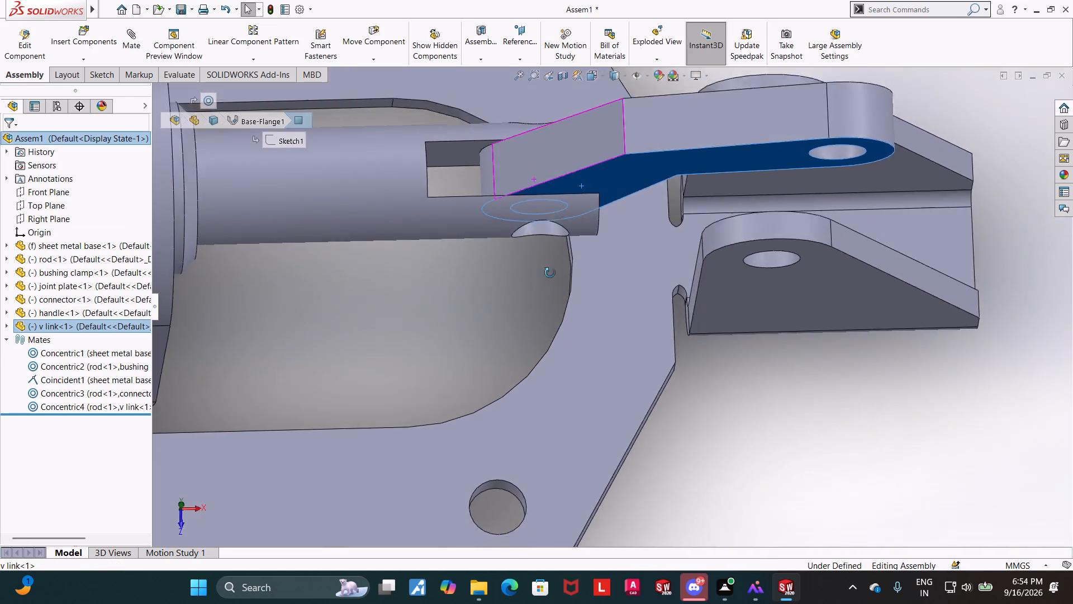
{"action": "middle_click_drag", "start_coordinate": [550, 273], "coordinate": [559, 364]}
{"action": "left_click", "coordinate": [467, 163], "text": "ctrl"}
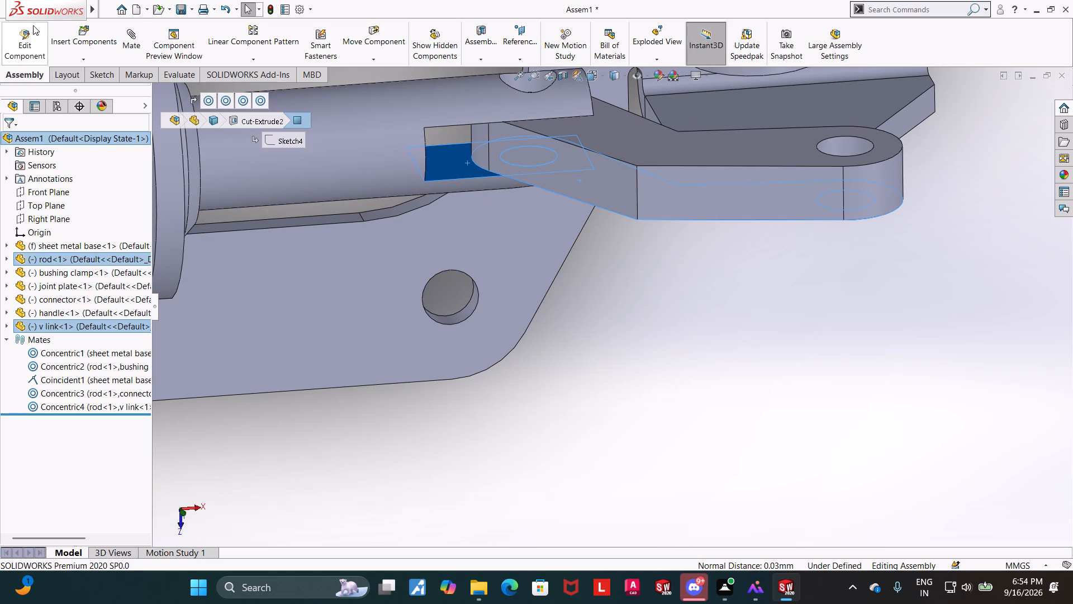
{"action": "left_click", "coordinate": [130, 31]}
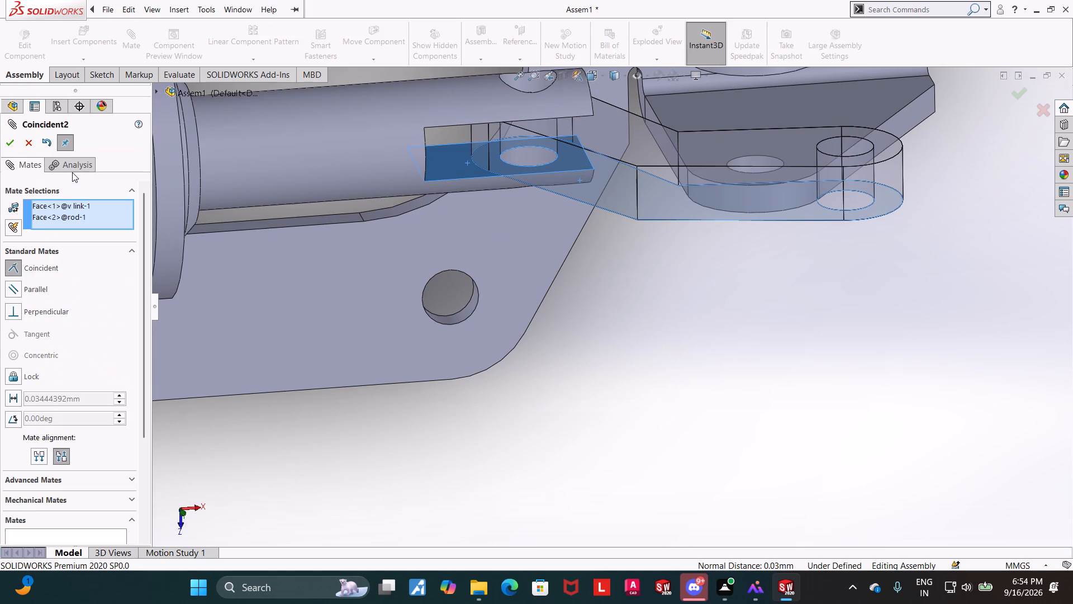
{"action": "left_click", "coordinate": [10, 148]}
Move the v link and rod back and forth to test their travel near the base's triangular flanges.
{"action": "scroll", "coordinate": [771, 374], "scroll_direction": "up", "scroll_amount": 6}
{"action": "middle_click_drag", "start_coordinate": [736, 380], "coordinate": [705, 168]}
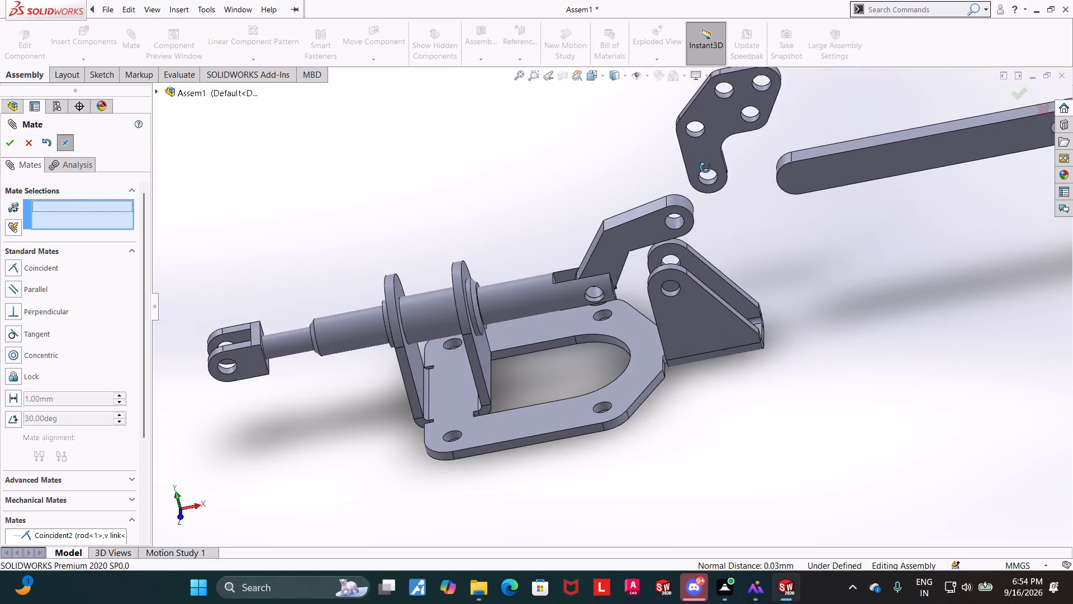
{"action": "middle_click_drag", "start_coordinate": [705, 168], "coordinate": [707, 155]}
{"action": "scroll", "coordinate": [724, 275], "scroll_direction": "down", "scroll_amount": 4}
{"action": "middle_click_drag", "start_coordinate": [806, 301], "coordinate": [800, 225]}
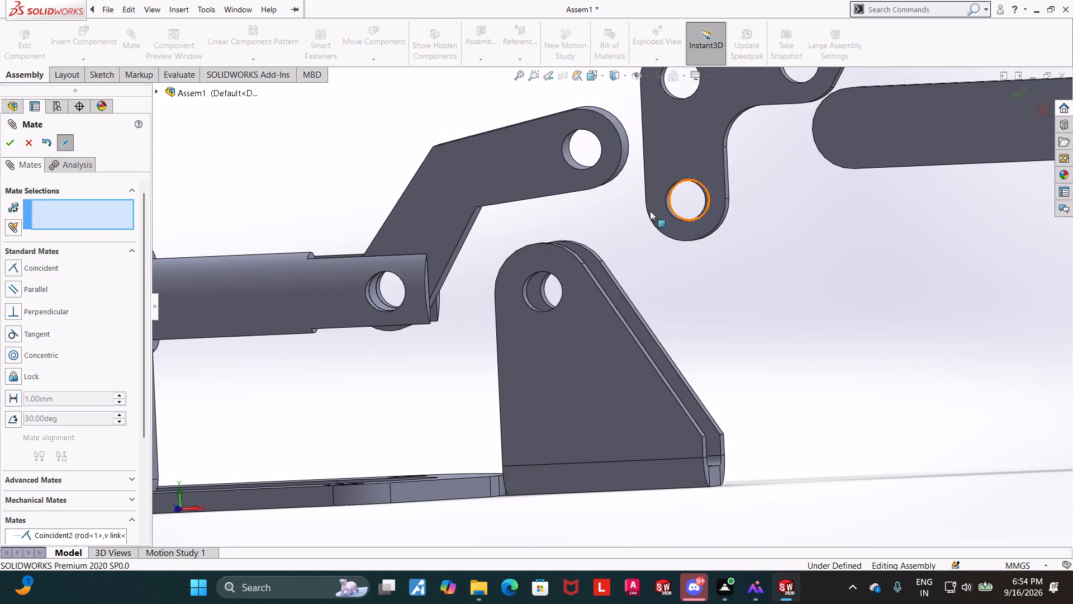
{"action": "scroll", "coordinate": [635, 211], "scroll_direction": "up", "scroll_amount": 1}
{"action": "left_click_drag", "start_coordinate": [526, 197], "coordinate": [610, 202]}
{"action": "middle_click_drag", "start_coordinate": [825, 355], "coordinate": [853, 376]}
{"action": "scroll", "coordinate": [853, 376], "scroll_direction": "up", "scroll_amount": 5}
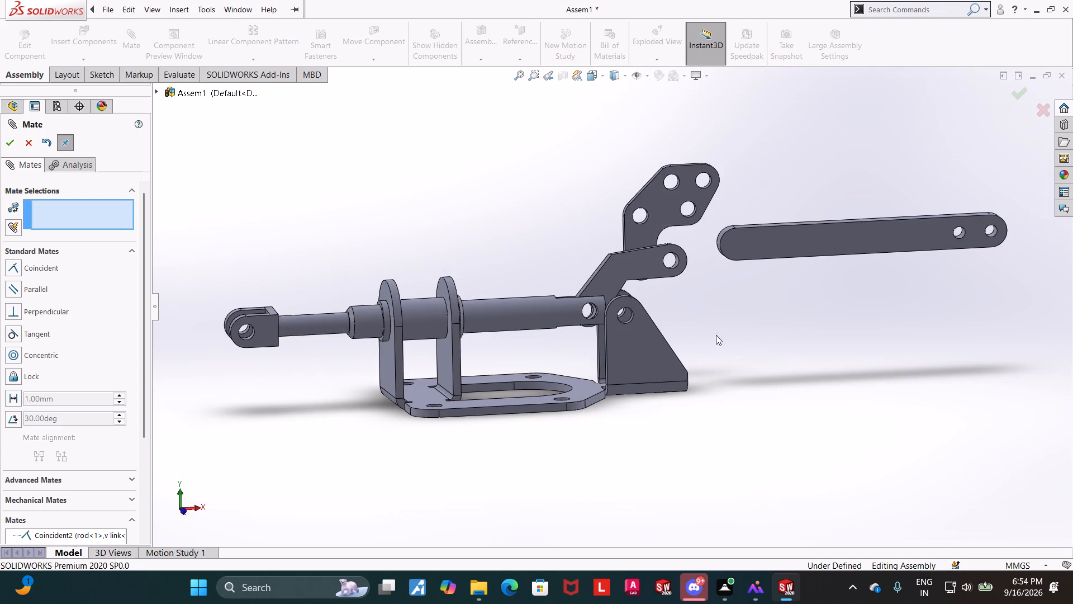
{"action": "scroll", "coordinate": [659, 310], "scroll_direction": "down", "scroll_amount": 3}
{"action": "left_click_drag", "start_coordinate": [569, 255], "coordinate": [553, 252]}
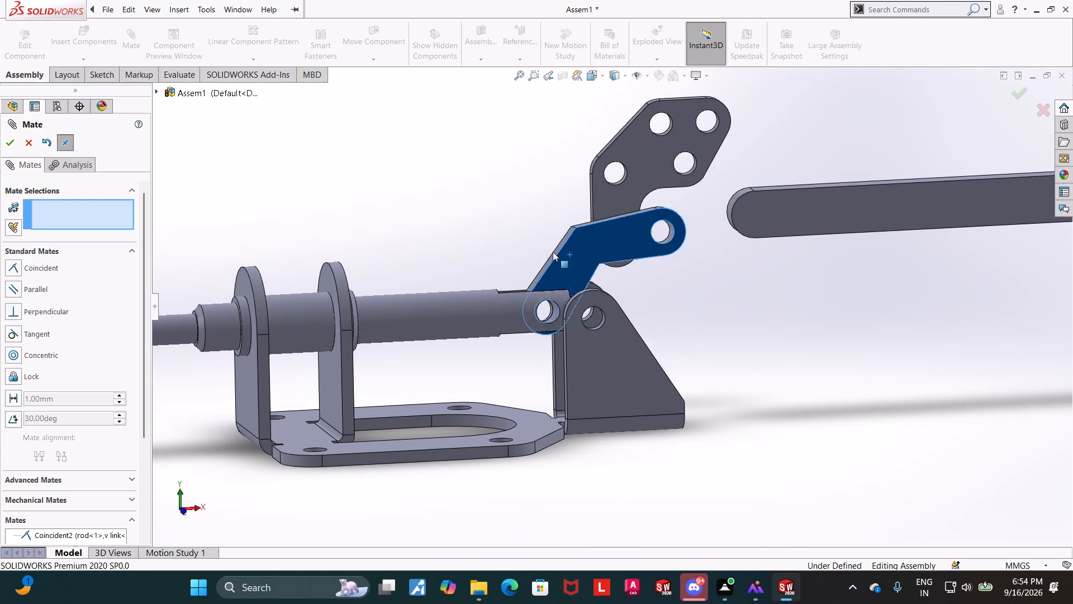
{"action": "left_click_drag", "start_coordinate": [553, 252], "coordinate": [605, 252]}
{"action": "middle_click_drag", "start_coordinate": [760, 352], "coordinate": [739, 365]}
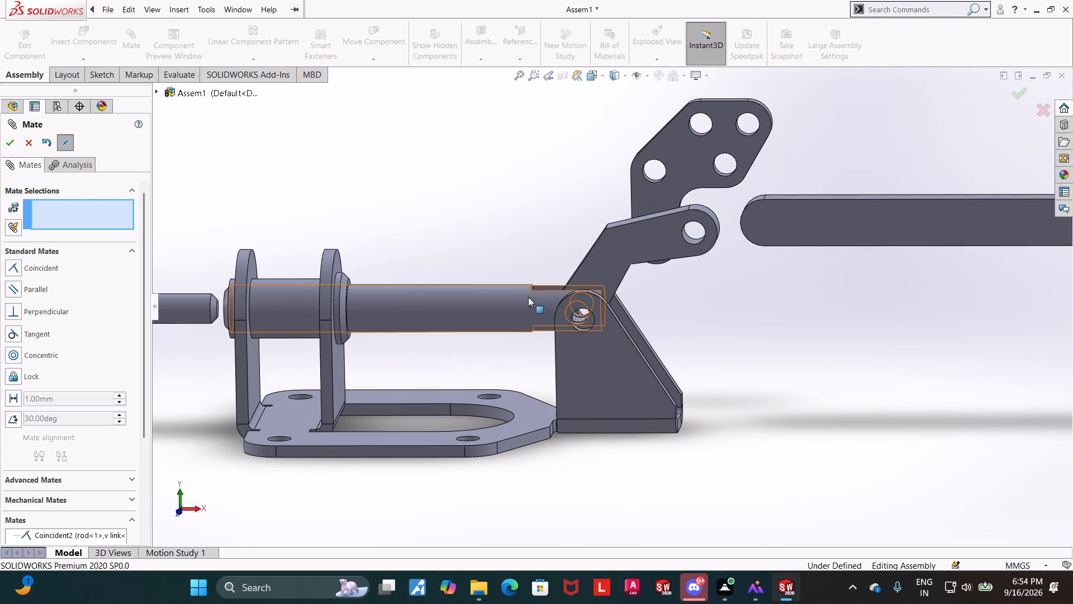
{"action": "left_click_drag", "start_coordinate": [495, 310], "coordinate": [437, 305]}
Slide the connector farther into the end of the rod opposite the v link.
{"action": "scroll", "coordinate": [250, 357], "scroll_direction": "up", "scroll_amount": 4}
{"action": "scroll", "coordinate": [356, 339], "scroll_direction": "down", "scroll_amount": 4}
{"action": "middle_click_drag", "start_coordinate": [473, 315], "coordinate": [491, 321]}
{"action": "left_click_drag", "start_coordinate": [479, 265], "coordinate": [512, 267]}
{"action": "left_click_drag", "start_coordinate": [460, 269], "coordinate": [490, 268]}
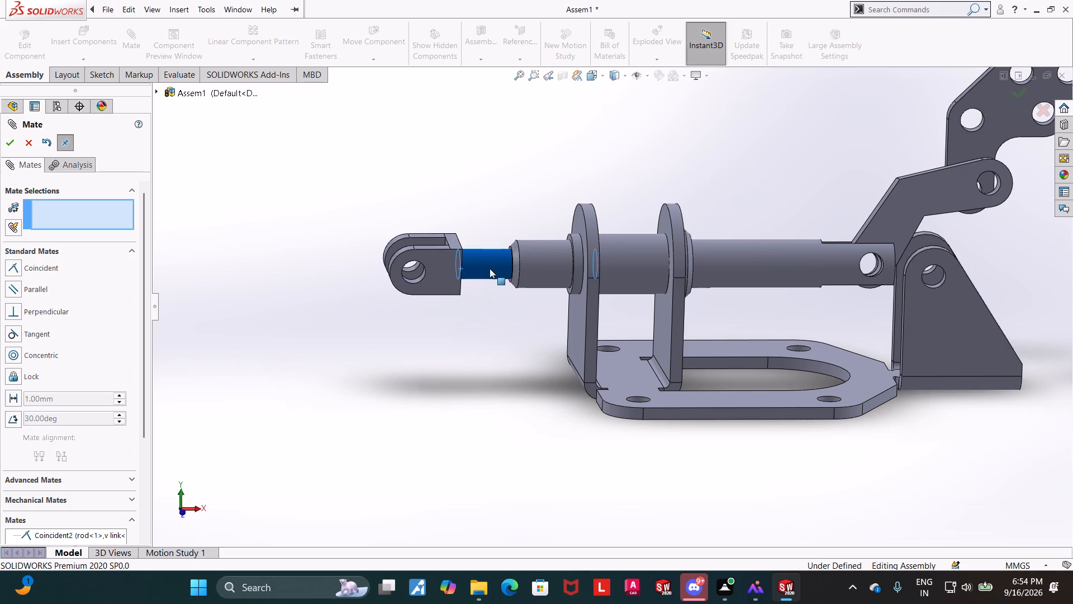
{"action": "scroll", "coordinate": [482, 361], "scroll_direction": "up", "scroll_amount": 6}
Position the v link's free end near the joint plate and mate its hole concentric with the joint plate's bend hole.
{"action": "scroll", "coordinate": [701, 286], "scroll_direction": "down", "scroll_amount": 3}
{"action": "scroll", "coordinate": [775, 262], "scroll_direction": "down", "scroll_amount": 2}
{"action": "middle_click_drag", "start_coordinate": [757, 303], "coordinate": [742, 313]}
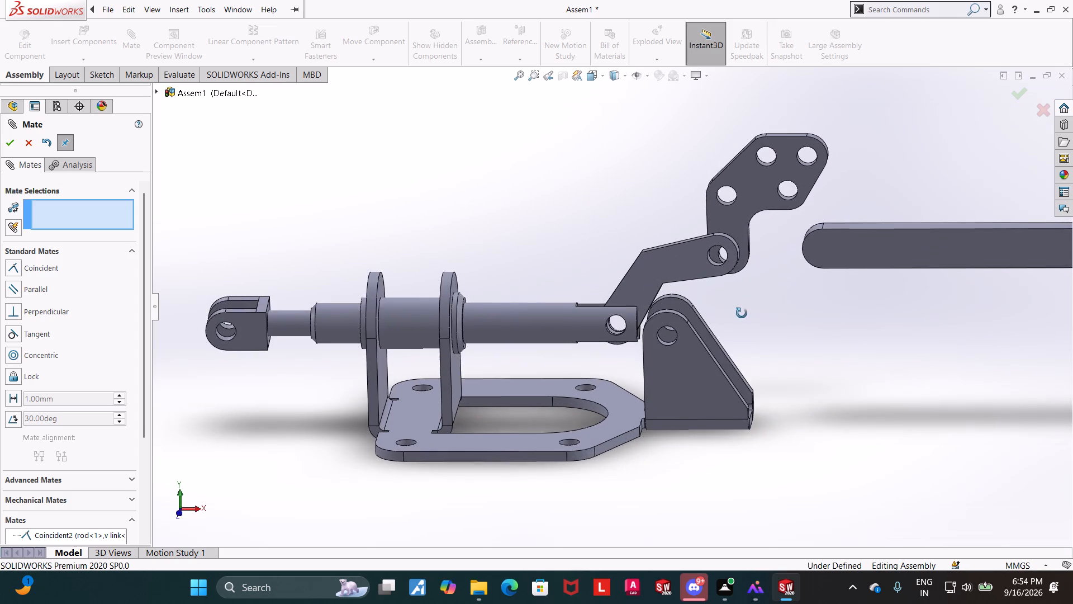
{"action": "middle_click_drag", "start_coordinate": [742, 313], "coordinate": [744, 314]}
{"action": "scroll", "coordinate": [734, 277], "scroll_direction": "down", "scroll_amount": 2}
{"action": "left_click_drag", "start_coordinate": [635, 268], "coordinate": [605, 271]}
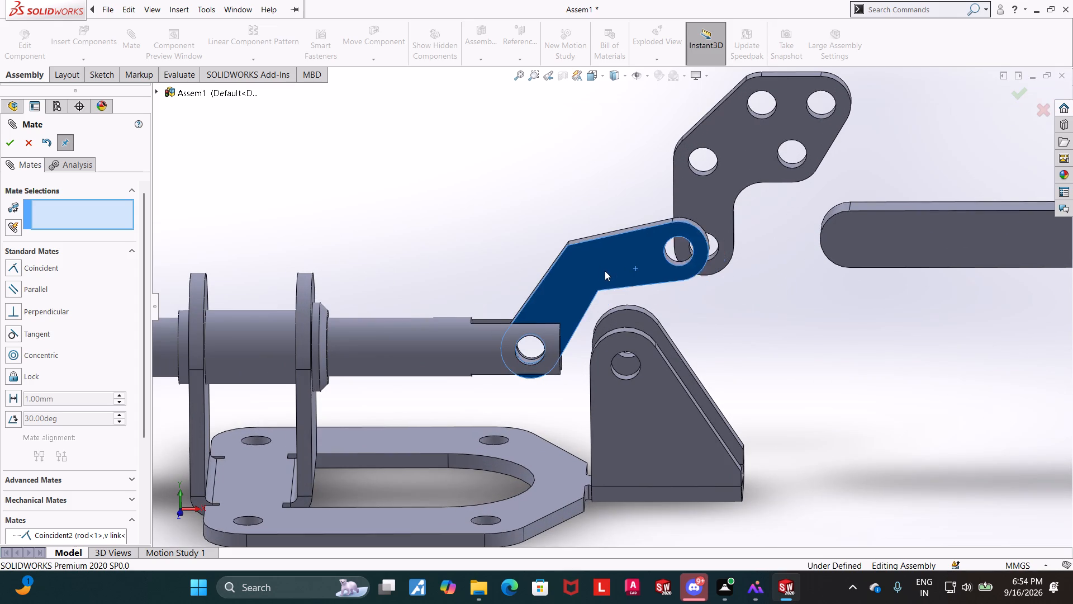
{"action": "left_click_drag", "start_coordinate": [605, 271], "coordinate": [581, 286]}
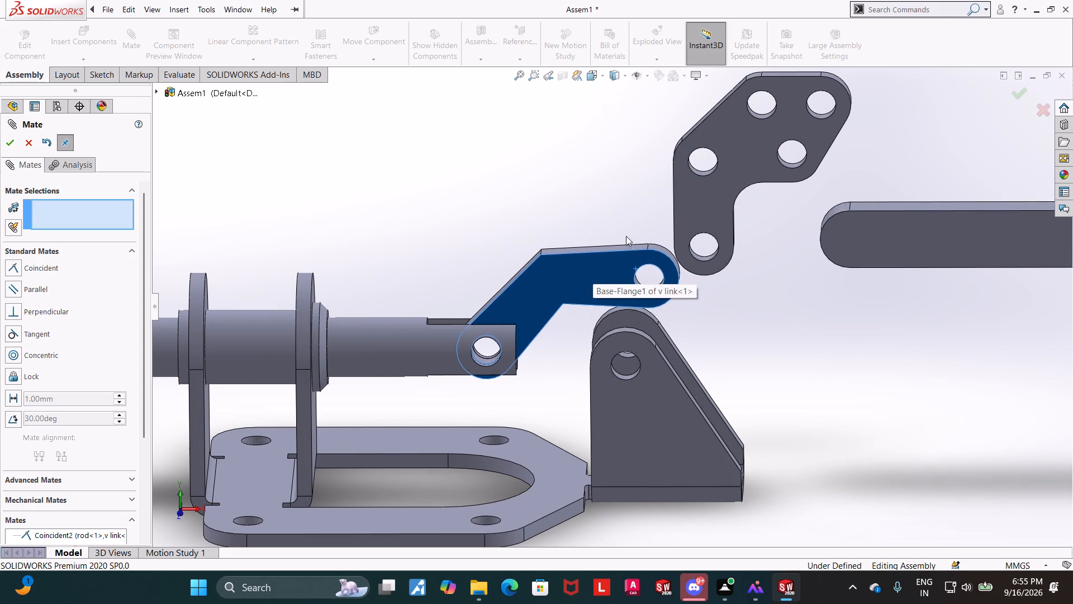
{"action": "scroll", "coordinate": [705, 166], "scroll_direction": "down", "scroll_amount": 3}
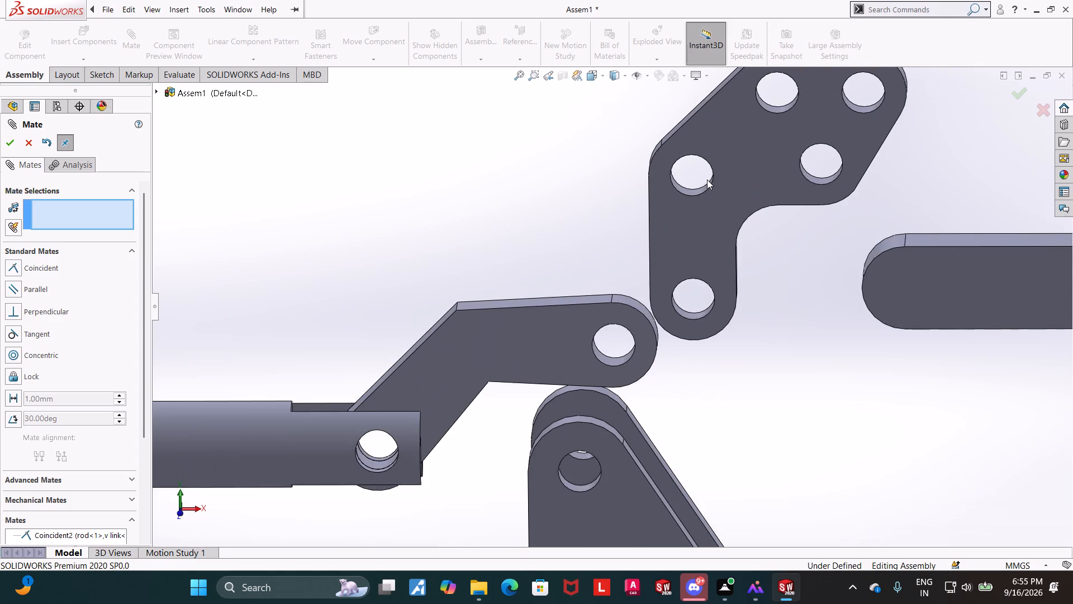
{"action": "left_click", "coordinate": [695, 201]}
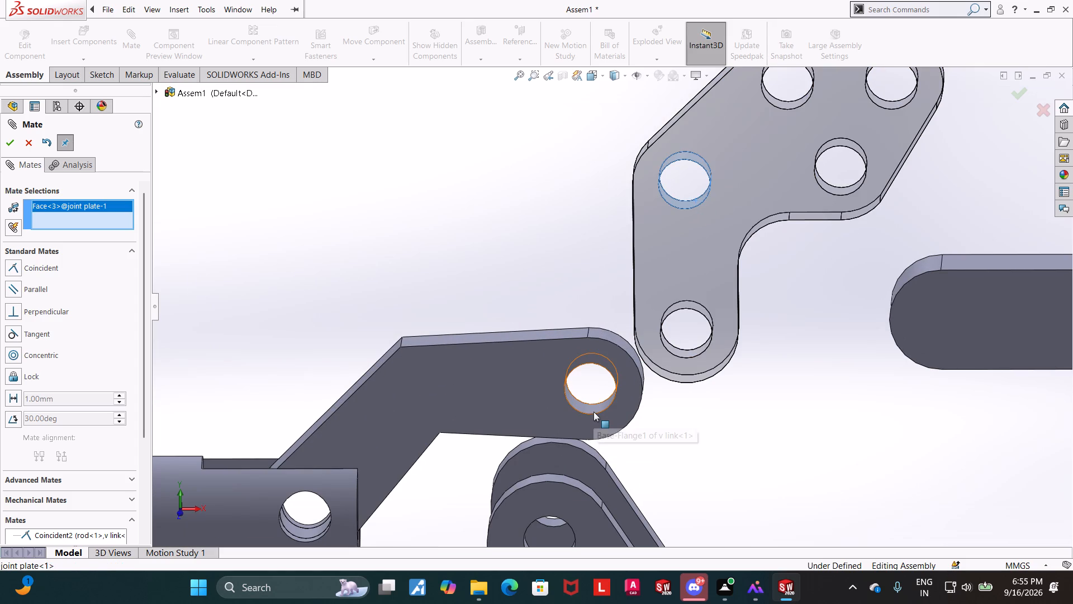
{"action": "left_click", "coordinate": [594, 412], "text": "ctrl"}
{"action": "left_click", "coordinate": [6, 141]}
{"action": "left_click", "coordinate": [757, 485]}
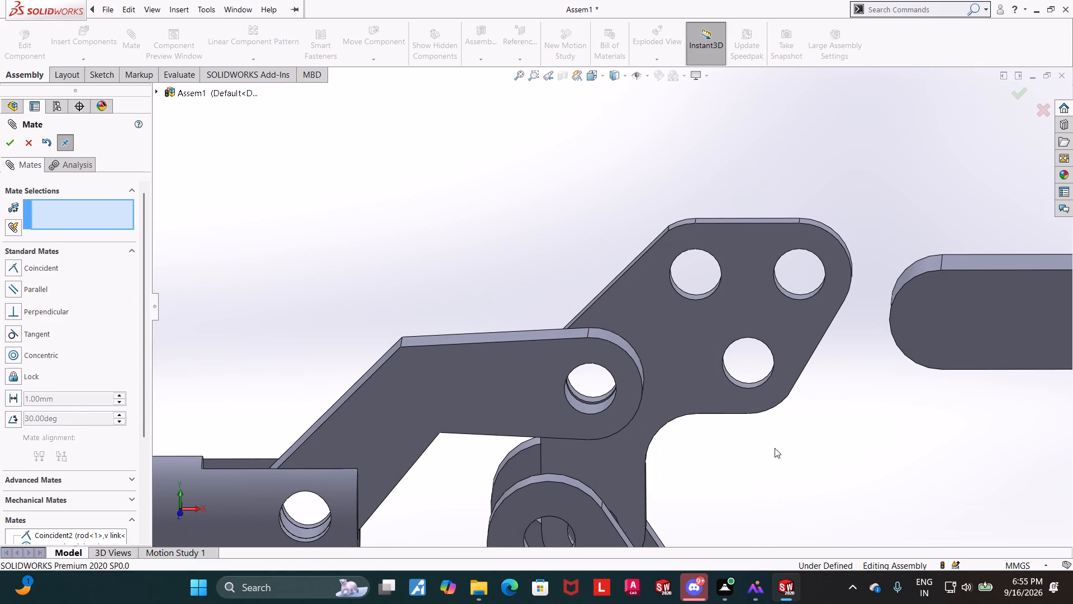
Mate the hole at the joint plate's lower end concentric with the hole in the base's triangular flange.
{"action": "scroll", "coordinate": [757, 458], "scroll_direction": "up", "scroll_amount": 2}
{"action": "left_click_drag", "start_coordinate": [602, 436], "coordinate": [602, 436]}
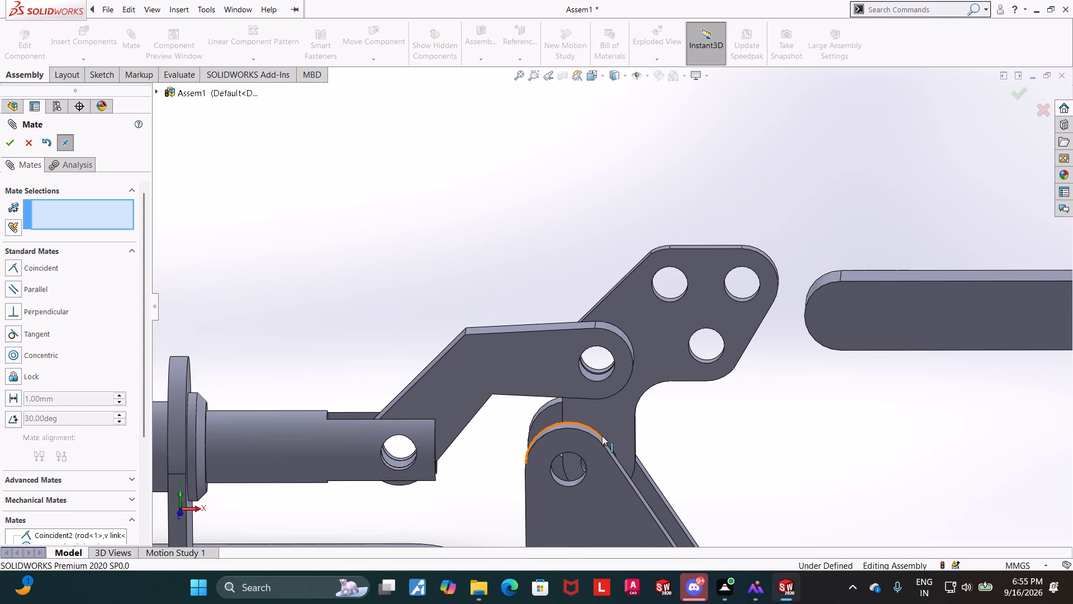
{"action": "left_click_drag", "start_coordinate": [602, 436], "coordinate": [585, 434]}
{"action": "left_click_drag", "start_coordinate": [633, 431], "coordinate": [600, 425]}
{"action": "left_click_drag", "start_coordinate": [600, 425], "coordinate": [585, 409]}
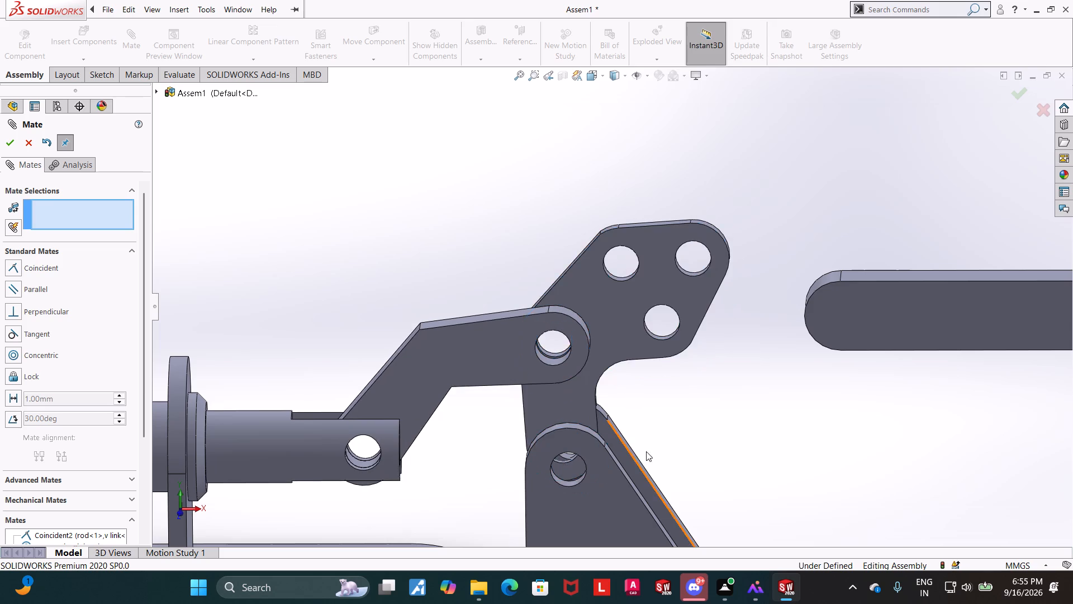
{"action": "scroll", "coordinate": [672, 442], "scroll_direction": "down", "scroll_amount": 4}
{"action": "left_click_drag", "start_coordinate": [448, 335], "coordinate": [460, 364]}
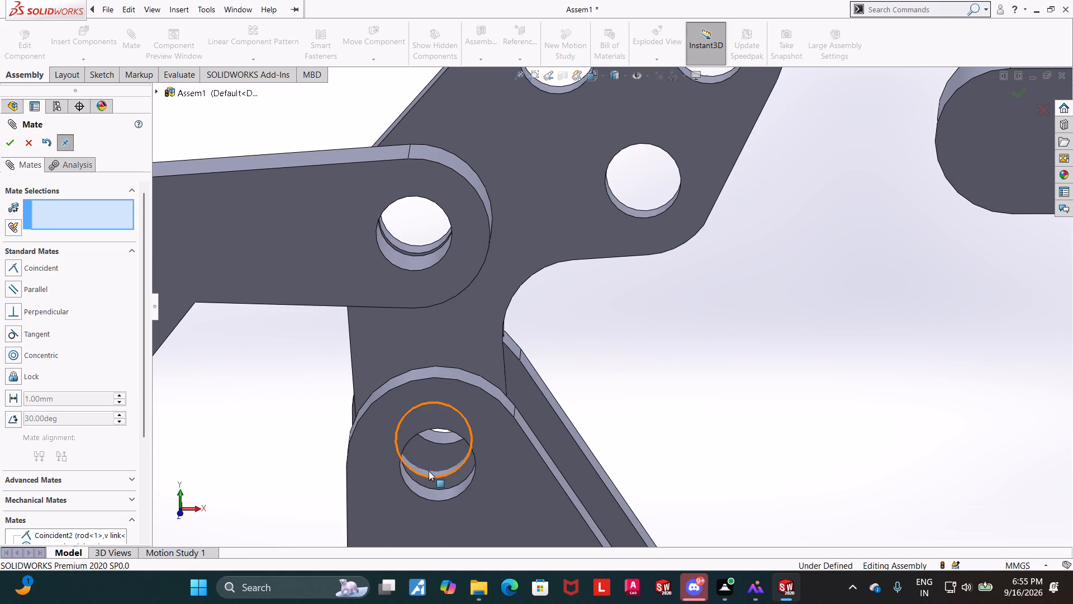
{"action": "left_click", "coordinate": [429, 473]}
{"action": "left_click", "coordinate": [436, 494], "text": "ctrl"}
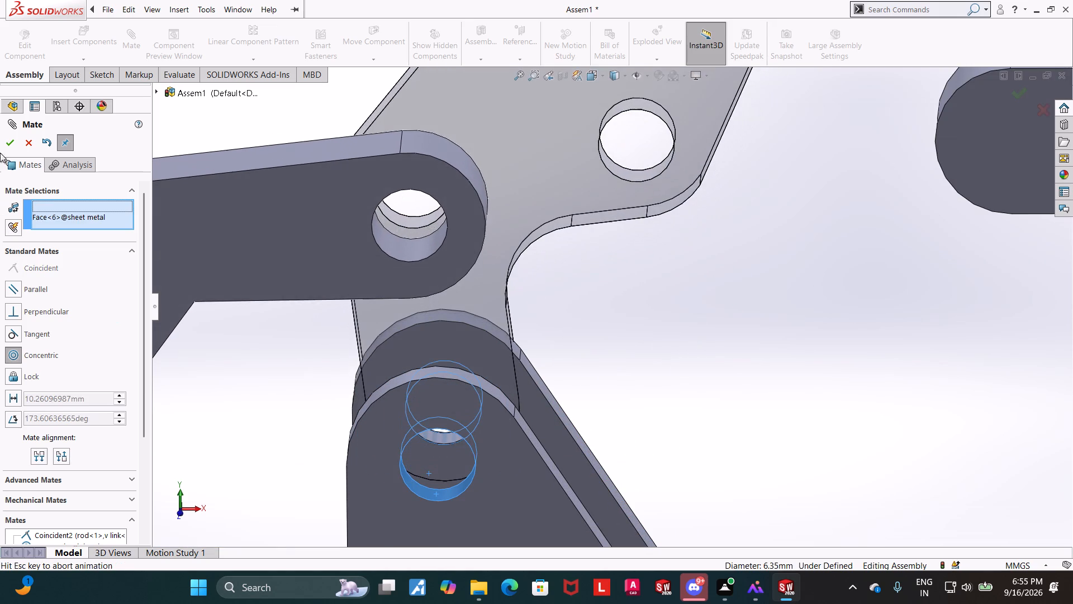
{"action": "left_click", "coordinate": [3, 143]}
Swing and slide the joint plate along its mated hole axes, bringing it back closer to the base's triangular flanges.
{"action": "scroll", "coordinate": [643, 309], "scroll_direction": "up", "scroll_amount": 5}
{"action": "middle_click_drag", "start_coordinate": [610, 364], "coordinate": [621, 299]}
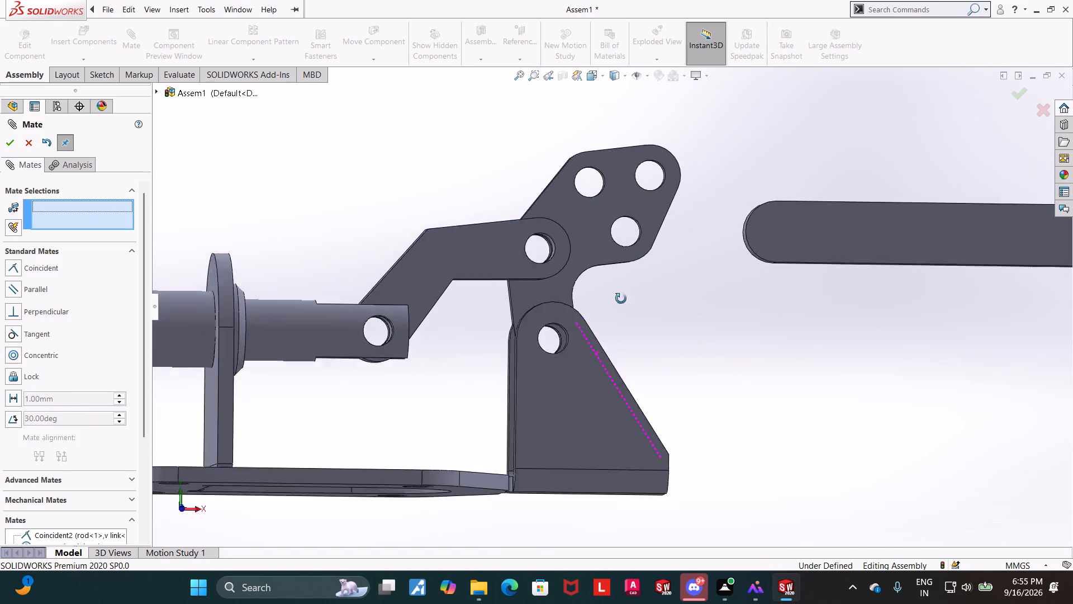
{"action": "middle_click_drag", "start_coordinate": [621, 299], "coordinate": [611, 318]}
{"action": "left_click_drag", "start_coordinate": [602, 226], "coordinate": [636, 284]}
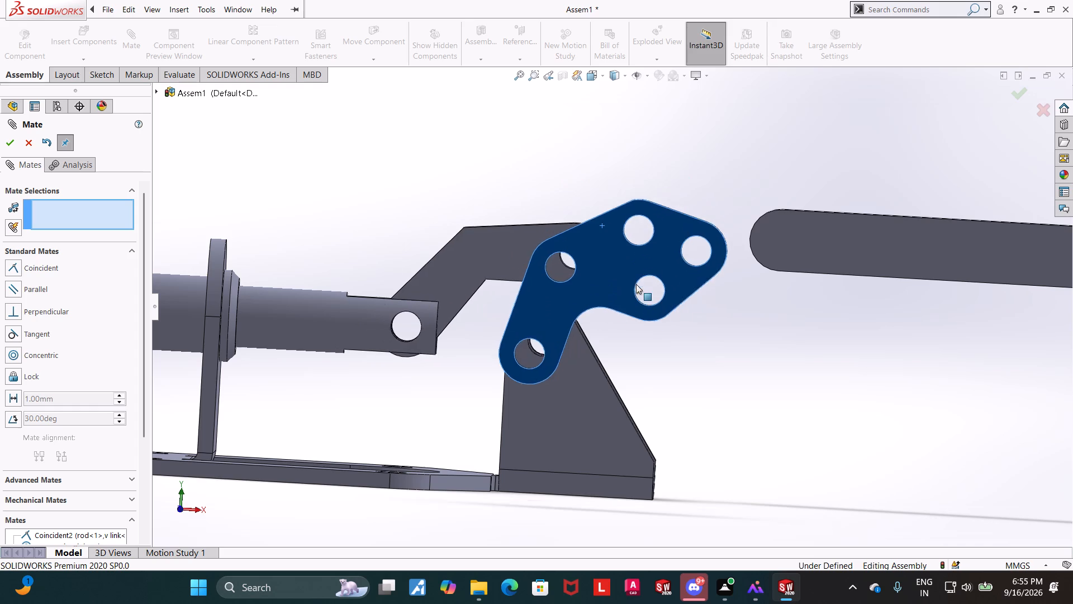
{"action": "left_click_drag", "start_coordinate": [636, 284], "coordinate": [644, 217]}
{"action": "middle_click_drag", "start_coordinate": [654, 350], "coordinate": [629, 353]}
{"action": "scroll", "coordinate": [602, 358], "scroll_direction": "up", "scroll_amount": 2}
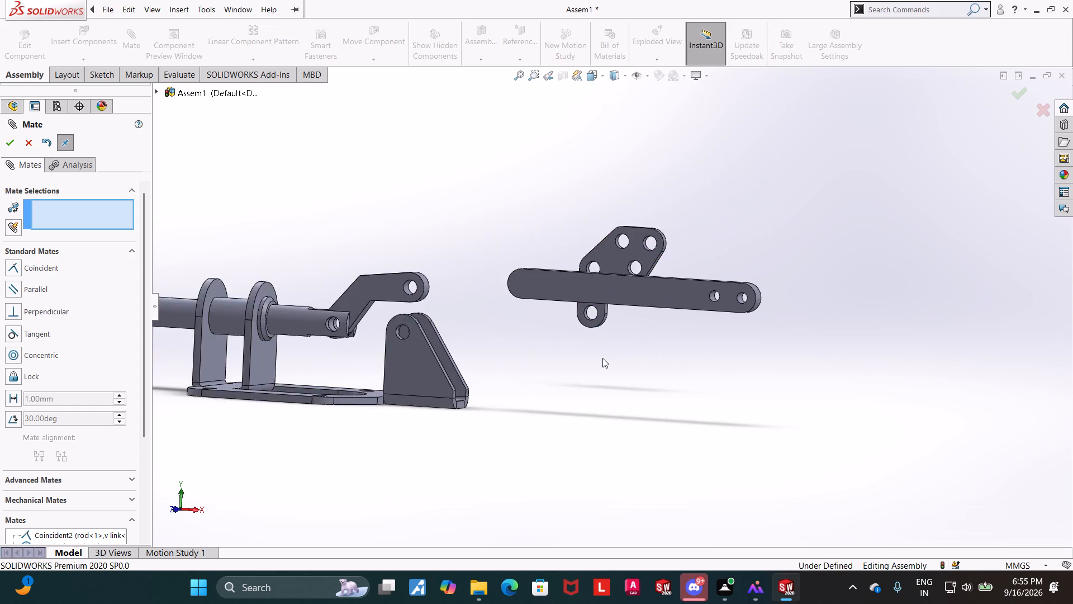
{"action": "scroll", "coordinate": [602, 358], "scroll_direction": "up", "scroll_amount": 4}
{"action": "middle_click_drag", "start_coordinate": [577, 354], "coordinate": [572, 419]}
{"action": "left_click_drag", "start_coordinate": [626, 210], "coordinate": [511, 324]}
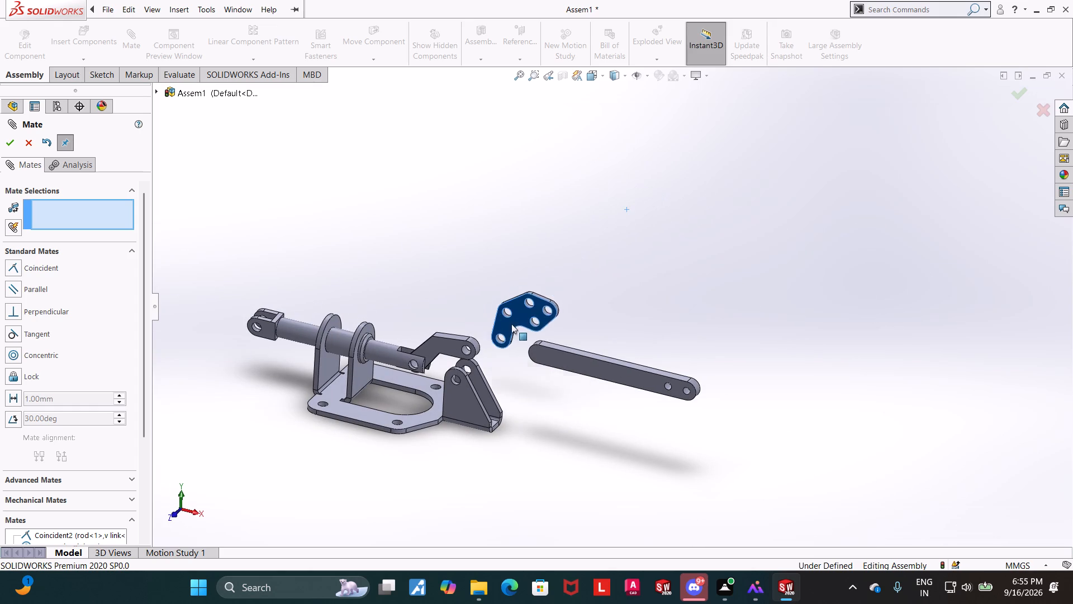
{"action": "left_click_drag", "start_coordinate": [511, 324], "coordinate": [509, 325]}
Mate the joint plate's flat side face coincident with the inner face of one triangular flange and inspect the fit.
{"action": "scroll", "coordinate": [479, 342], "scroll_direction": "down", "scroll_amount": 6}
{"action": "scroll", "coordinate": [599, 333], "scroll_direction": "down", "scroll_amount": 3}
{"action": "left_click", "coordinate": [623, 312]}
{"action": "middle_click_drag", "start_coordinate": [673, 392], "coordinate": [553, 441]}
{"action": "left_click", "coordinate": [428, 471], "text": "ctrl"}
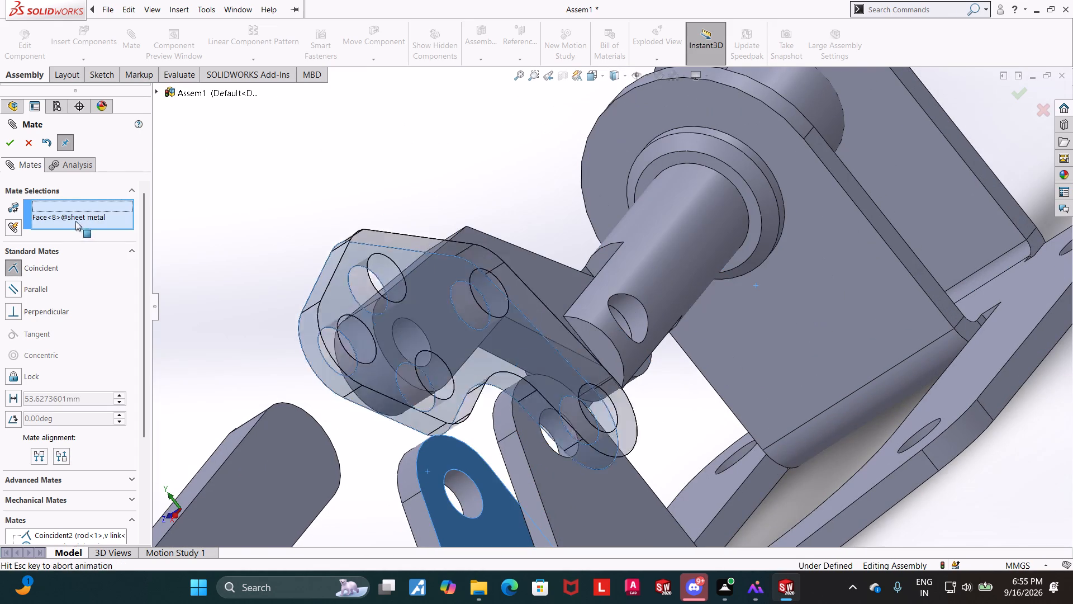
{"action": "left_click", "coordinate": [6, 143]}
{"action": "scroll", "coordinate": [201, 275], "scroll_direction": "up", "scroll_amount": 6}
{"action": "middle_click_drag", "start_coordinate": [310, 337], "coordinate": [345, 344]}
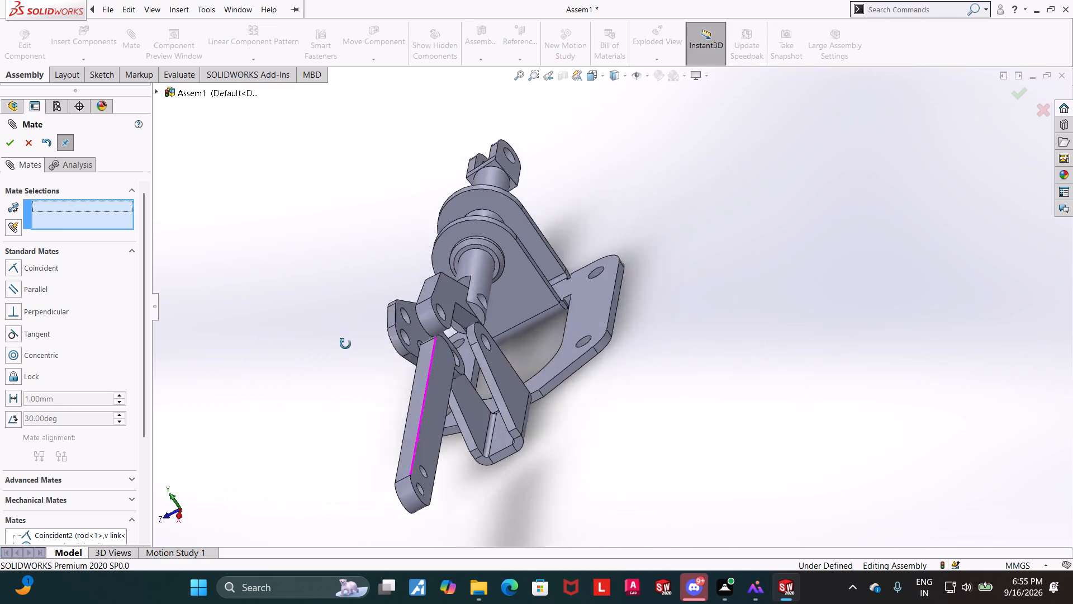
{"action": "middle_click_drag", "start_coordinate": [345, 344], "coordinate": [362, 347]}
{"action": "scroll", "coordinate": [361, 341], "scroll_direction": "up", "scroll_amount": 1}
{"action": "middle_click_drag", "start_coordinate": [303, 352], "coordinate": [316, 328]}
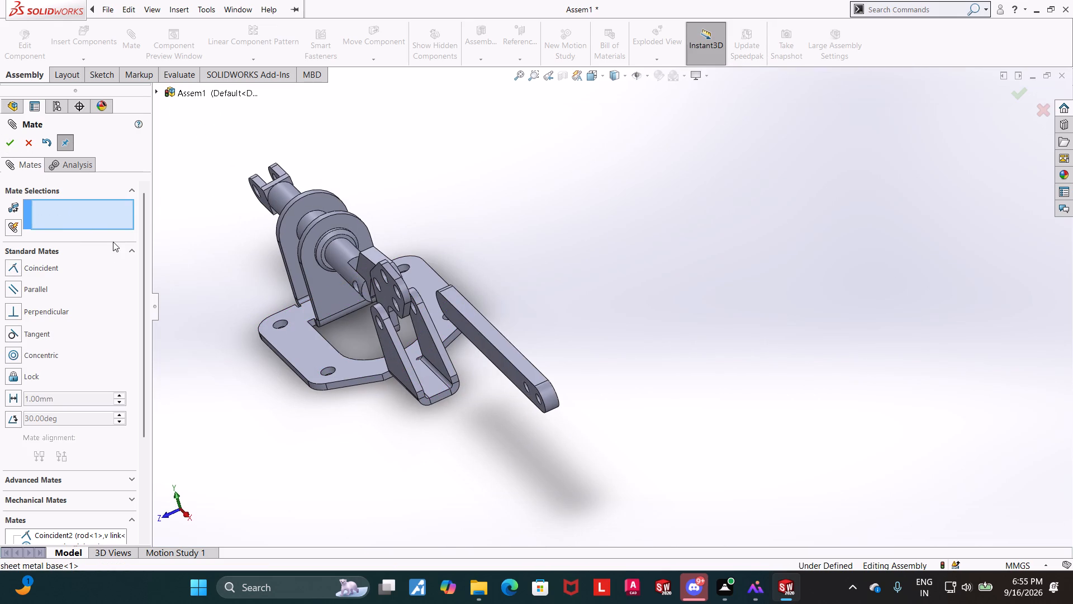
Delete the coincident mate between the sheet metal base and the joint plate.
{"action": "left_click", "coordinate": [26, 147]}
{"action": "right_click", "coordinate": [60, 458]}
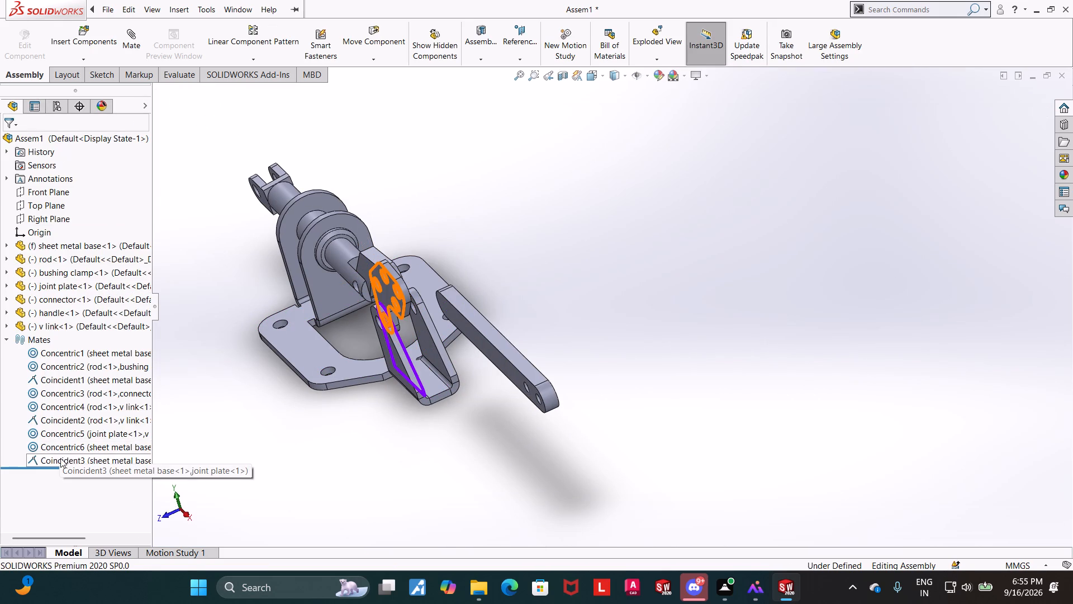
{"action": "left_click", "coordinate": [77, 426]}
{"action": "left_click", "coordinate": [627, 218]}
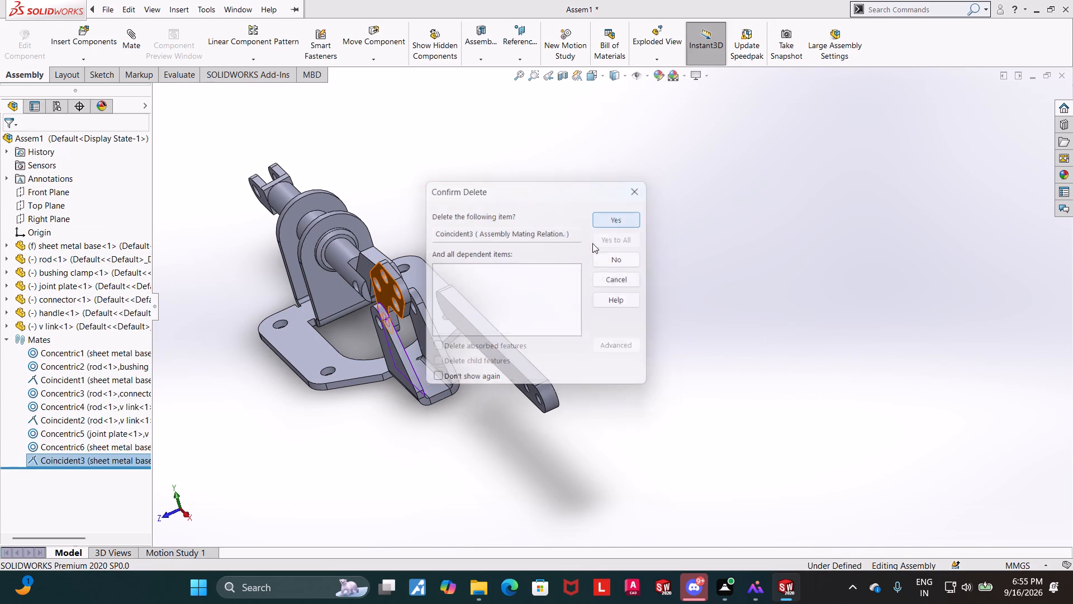
Slide the joint plate back and forth along its mated hole axes, leaving it behind the v link's end near the far triangular flange.
{"action": "scroll", "coordinate": [371, 319], "scroll_direction": "down", "scroll_amount": 4}
{"action": "scroll", "coordinate": [427, 281], "scroll_direction": "down", "scroll_amount": 4}
{"action": "left_click_drag", "start_coordinate": [519, 268], "coordinate": [572, 259]}
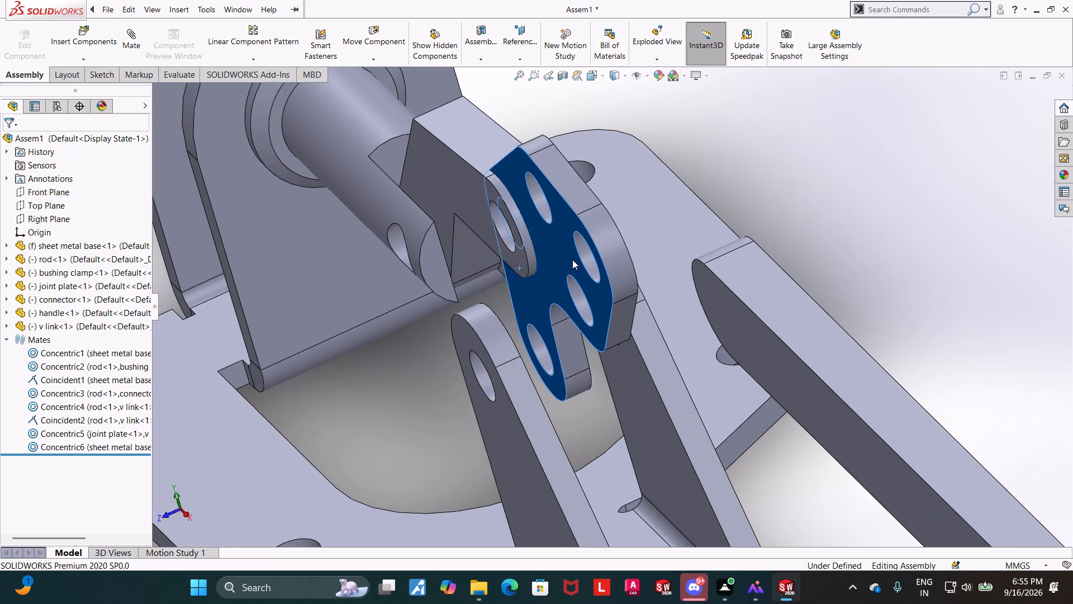
{"action": "left_click_drag", "start_coordinate": [572, 259], "coordinate": [557, 267]}
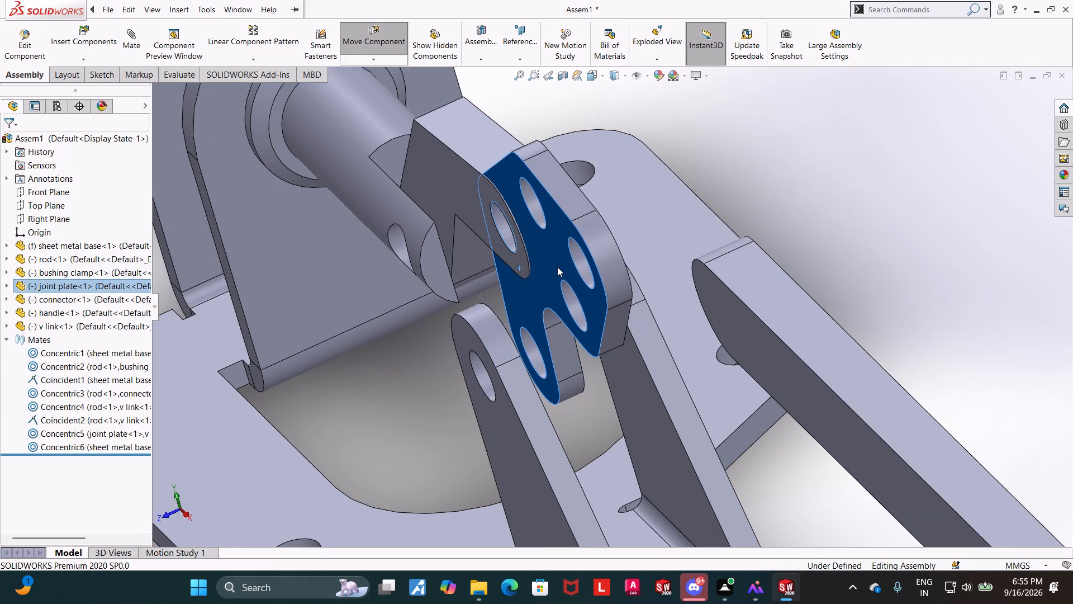
{"action": "left_click_drag", "start_coordinate": [557, 267], "coordinate": [572, 261]}
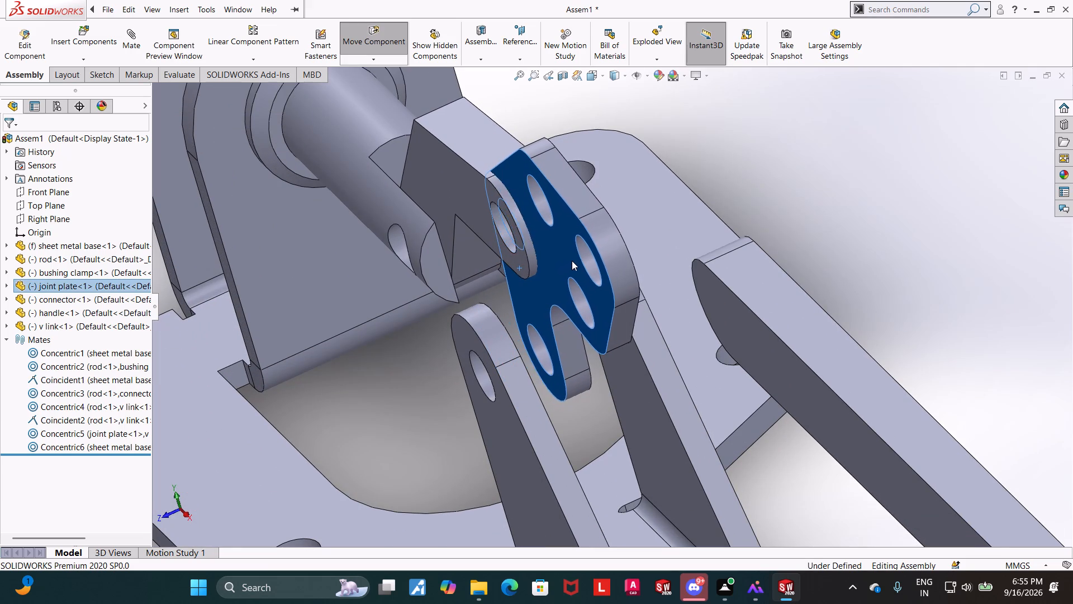
{"action": "left_click_drag", "start_coordinate": [572, 261], "coordinate": [702, 199]}
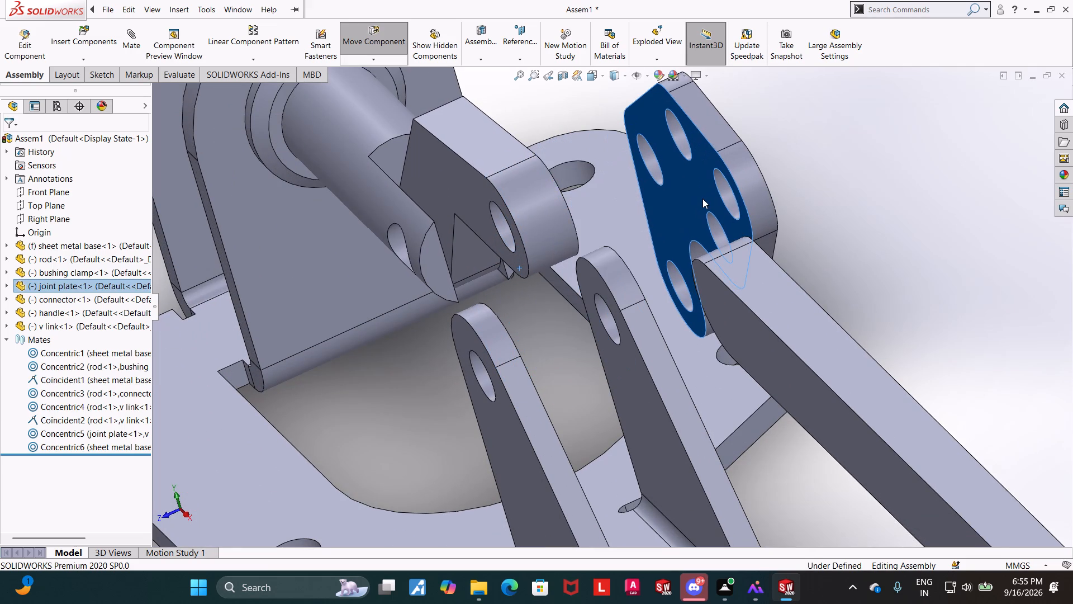
{"action": "left_click_drag", "start_coordinate": [702, 199], "coordinate": [616, 219]}
{"action": "left_click", "coordinate": [868, 172]}
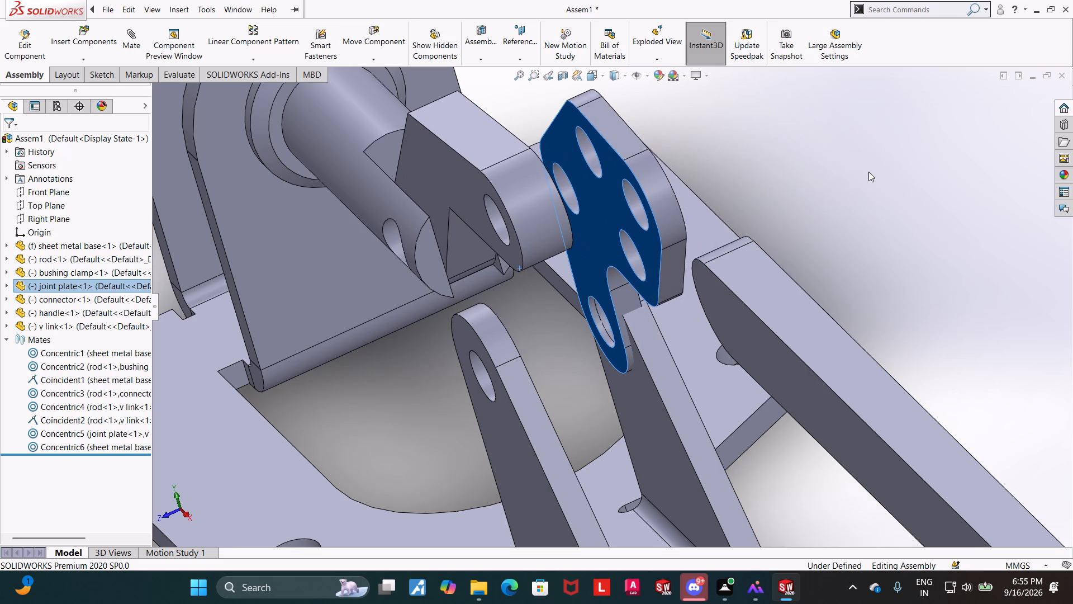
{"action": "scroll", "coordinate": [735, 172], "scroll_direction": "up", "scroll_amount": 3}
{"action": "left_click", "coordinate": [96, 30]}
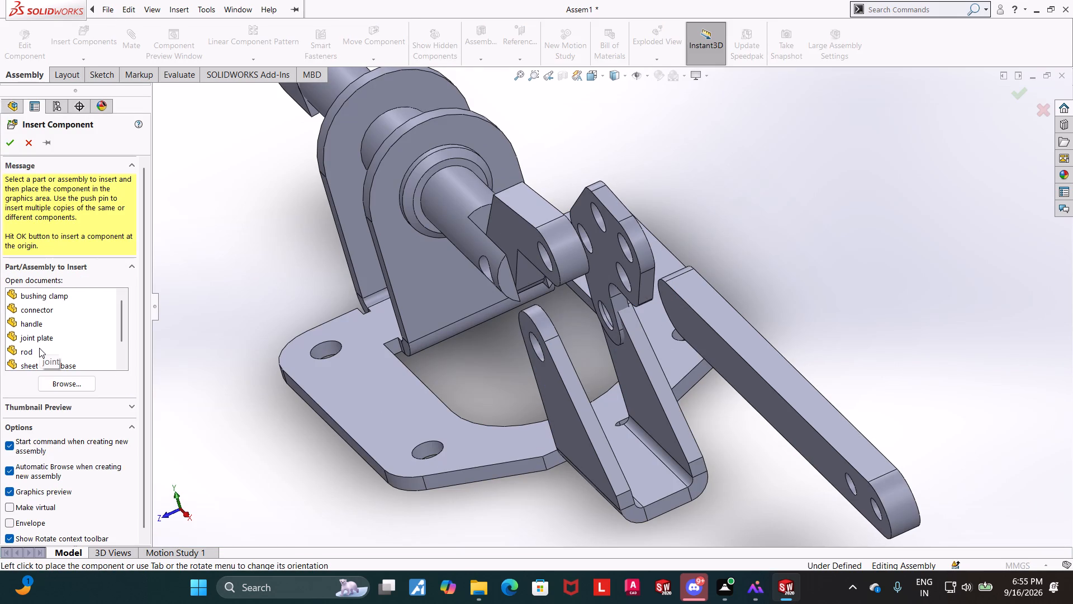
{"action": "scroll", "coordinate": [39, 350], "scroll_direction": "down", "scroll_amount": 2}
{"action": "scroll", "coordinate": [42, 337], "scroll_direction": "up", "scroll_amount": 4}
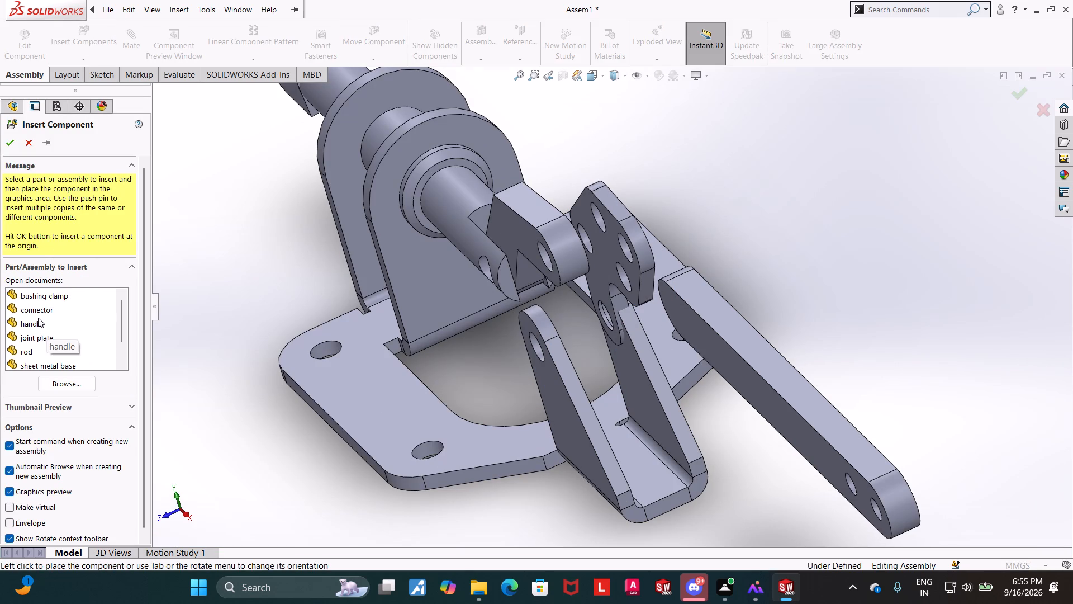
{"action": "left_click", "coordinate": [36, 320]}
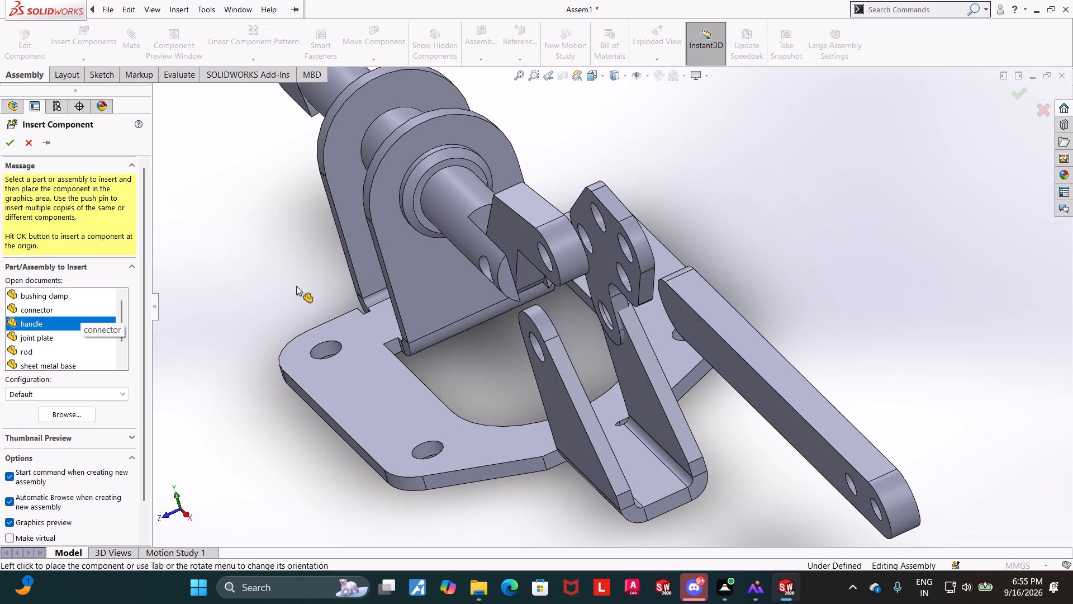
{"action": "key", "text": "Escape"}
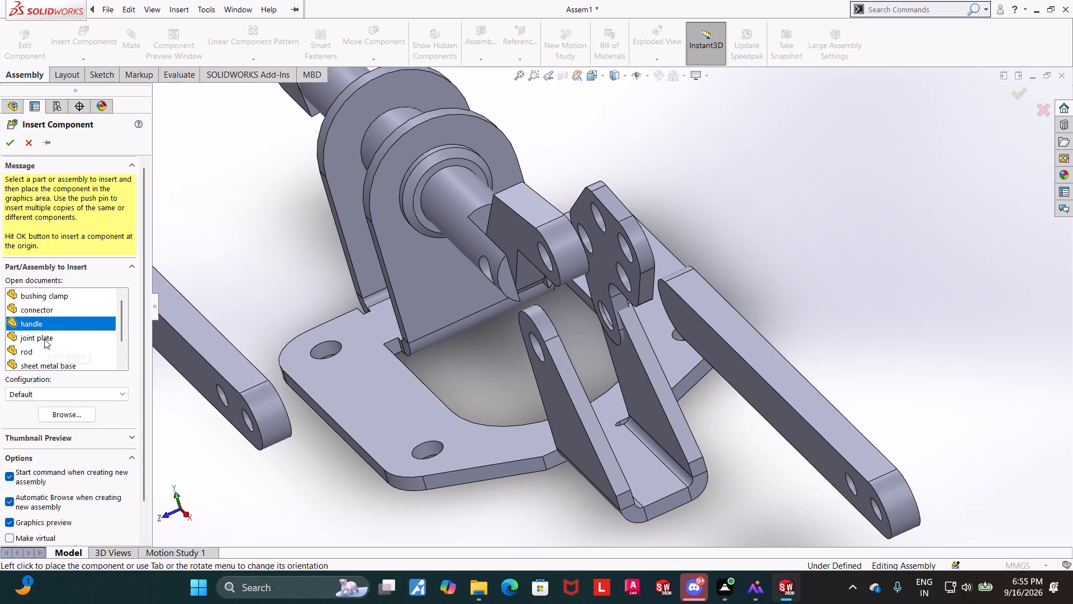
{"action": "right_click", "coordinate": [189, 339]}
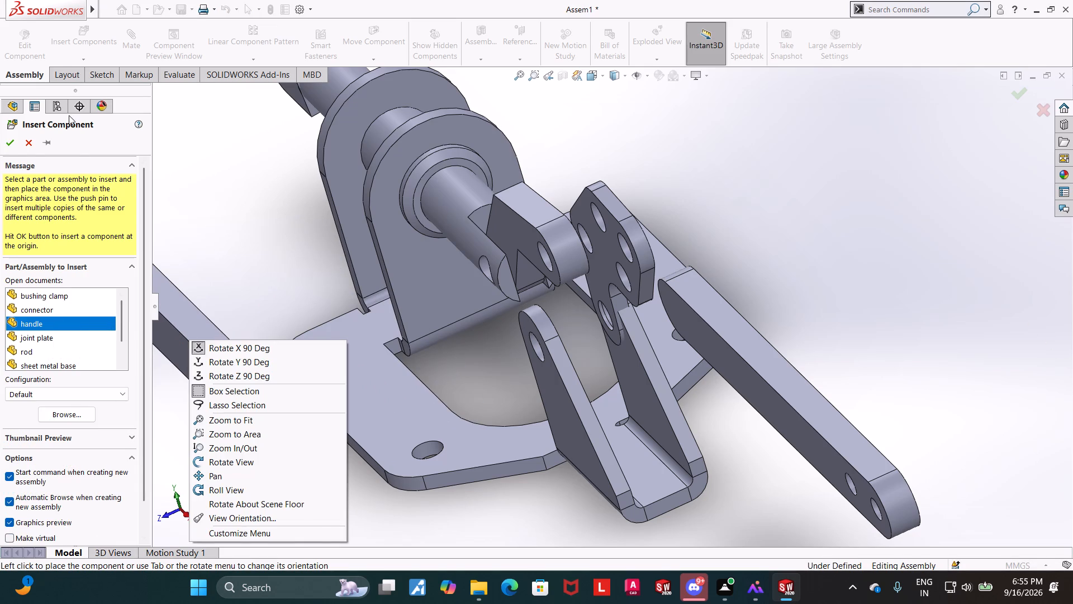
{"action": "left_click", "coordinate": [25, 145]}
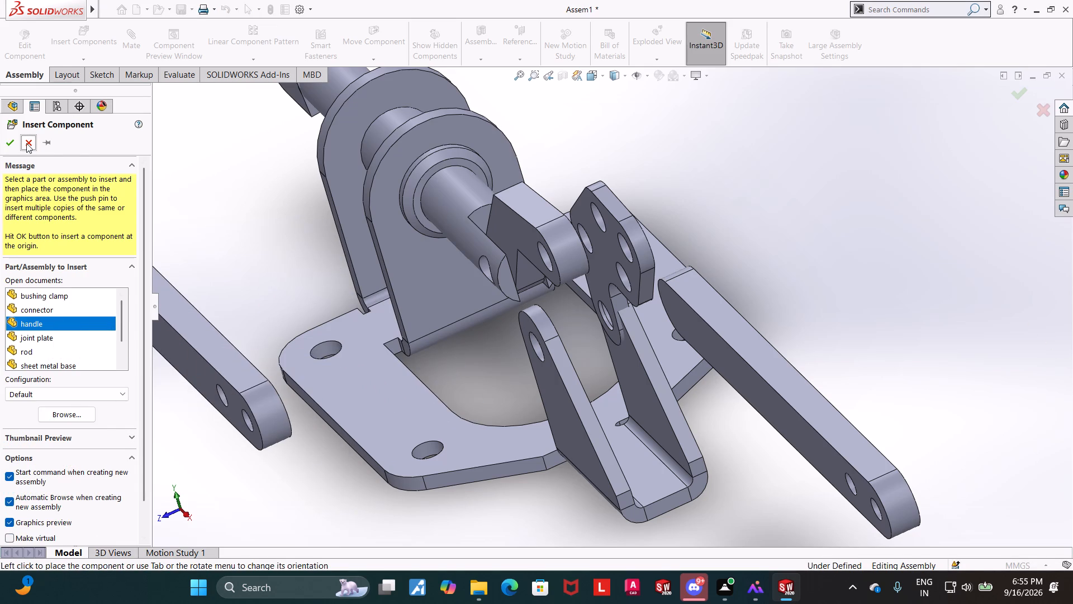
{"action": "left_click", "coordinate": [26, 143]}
Insert a second joint plate and place it in the open space above the handle, clear of the base.
{"action": "left_click", "coordinate": [84, 36]}
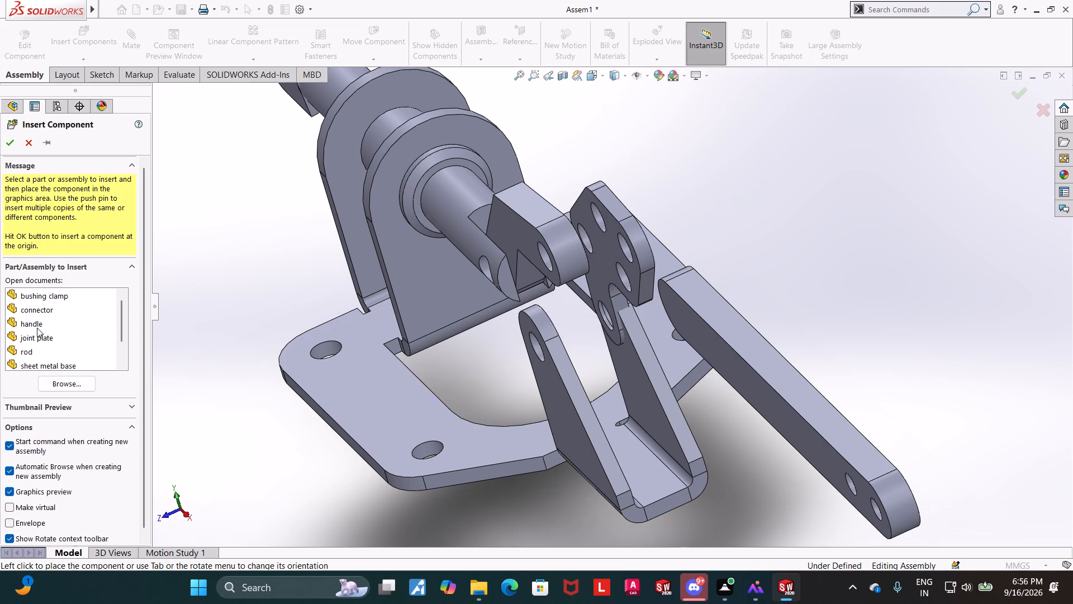
{"action": "left_click", "coordinate": [37, 338]}
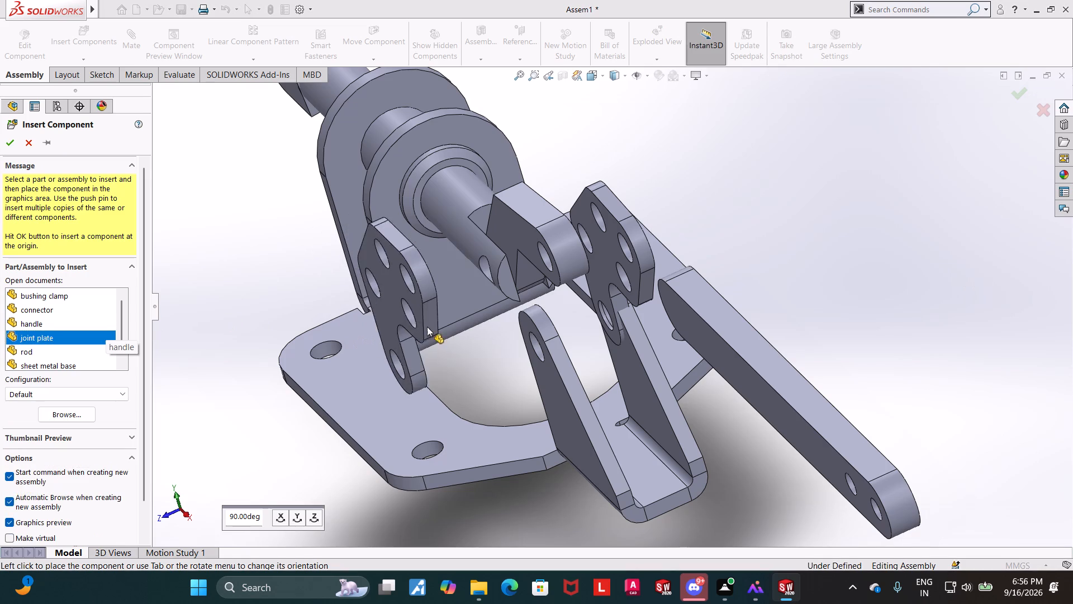
{"action": "left_click", "coordinate": [467, 336]}
{"action": "key", "text": "Escape"}
{"action": "left_click_drag", "start_coordinate": [460, 333], "coordinate": [533, 325]}
{"action": "middle_click_drag", "start_coordinate": [896, 249], "coordinate": [934, 208]}
{"action": "scroll", "coordinate": [941, 199], "scroll_direction": "up", "scroll_amount": 4}
{"action": "left_click_drag", "start_coordinate": [378, 376], "coordinate": [640, 287]}
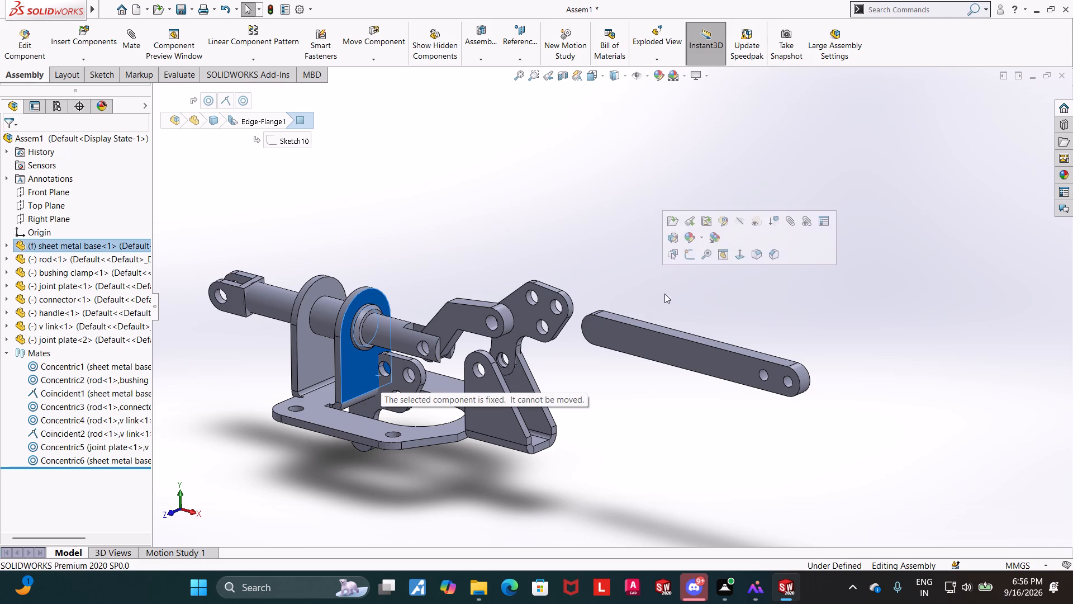
{"action": "left_click", "coordinate": [519, 244]}
{"action": "left_click_drag", "start_coordinate": [396, 389], "coordinate": [697, 248]}
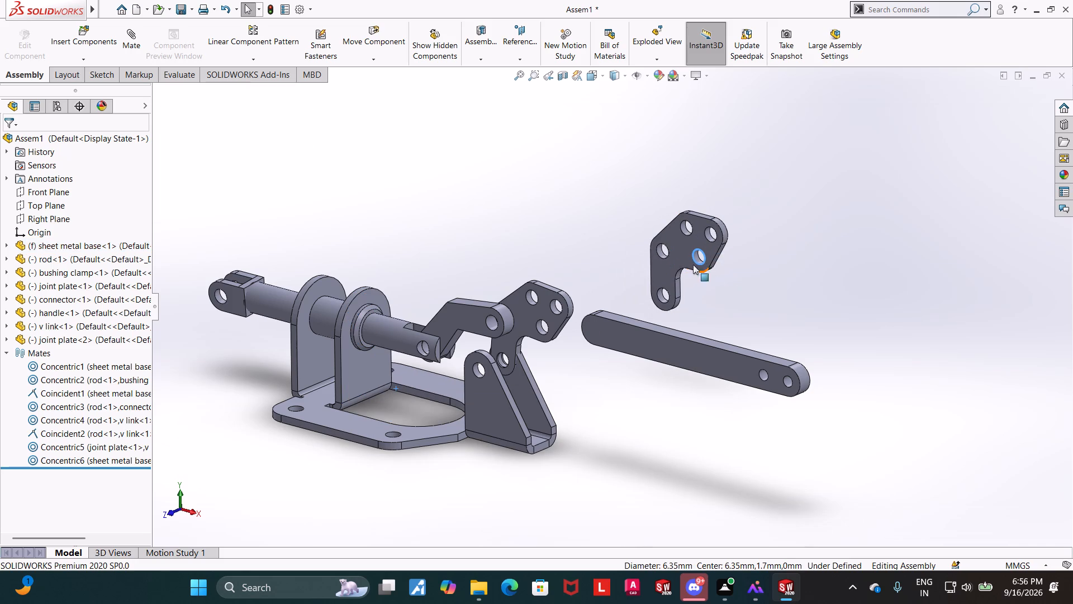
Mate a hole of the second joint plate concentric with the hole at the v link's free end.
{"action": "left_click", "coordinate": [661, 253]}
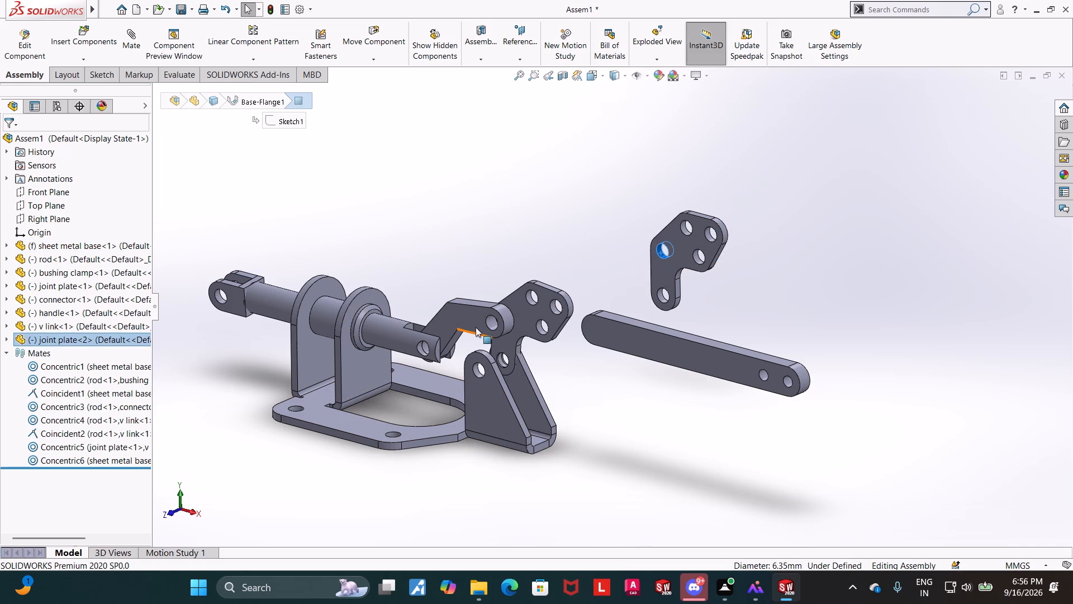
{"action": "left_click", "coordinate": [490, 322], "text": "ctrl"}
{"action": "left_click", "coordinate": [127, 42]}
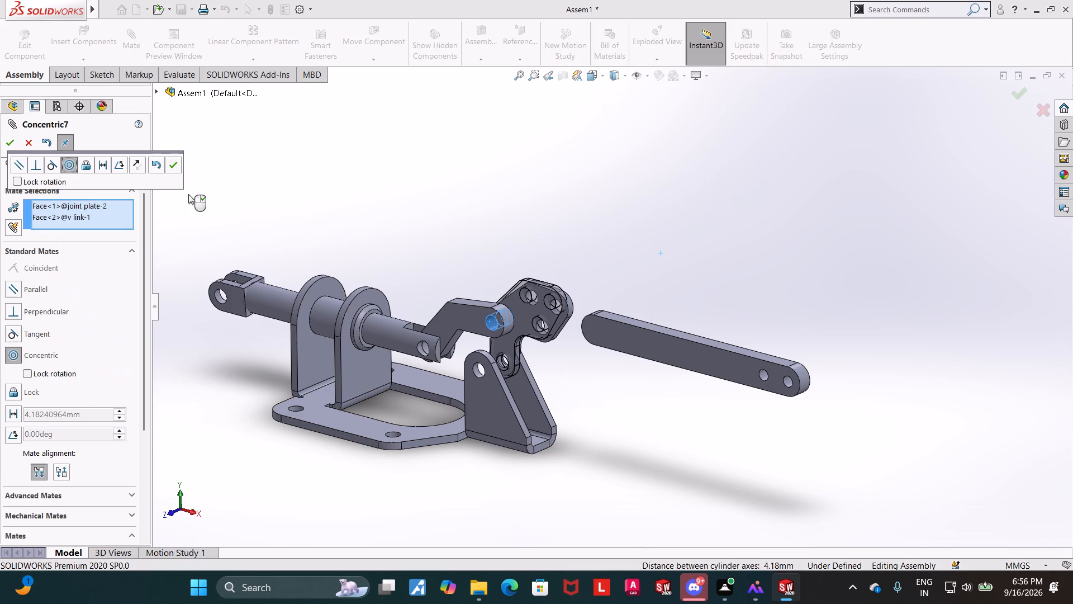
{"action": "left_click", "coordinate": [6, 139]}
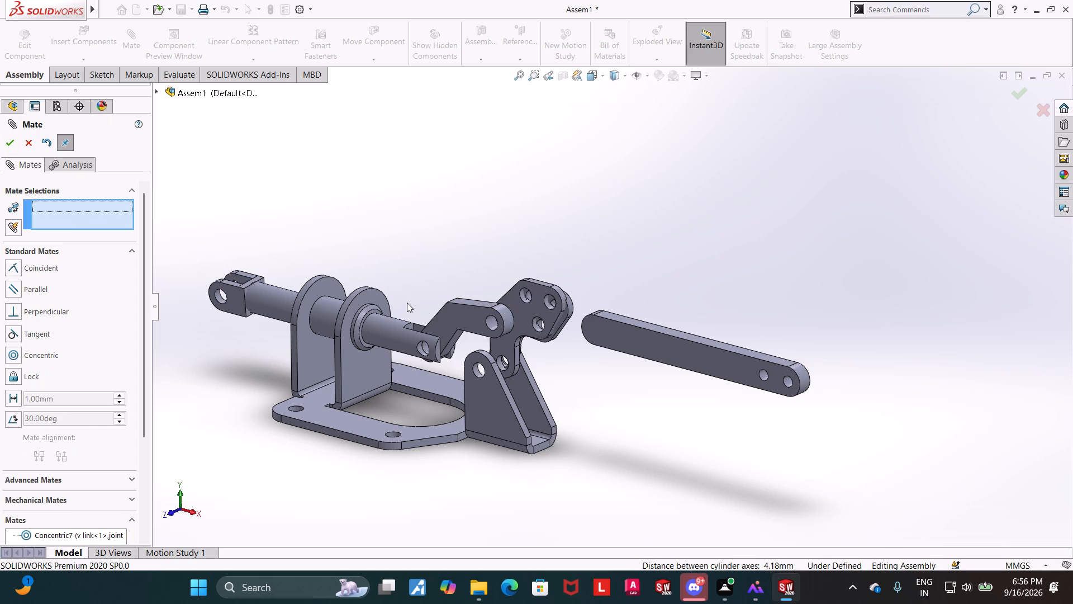
Slide out the second joint plate and mate its outer flat face coincident with the inner face of the near triangular flange.
{"action": "scroll", "coordinate": [409, 303], "scroll_direction": "down", "scroll_amount": 3}
{"action": "left_click_drag", "start_coordinate": [651, 312], "coordinate": [561, 313]}
{"action": "left_click_drag", "start_coordinate": [562, 309], "coordinate": [569, 295]}
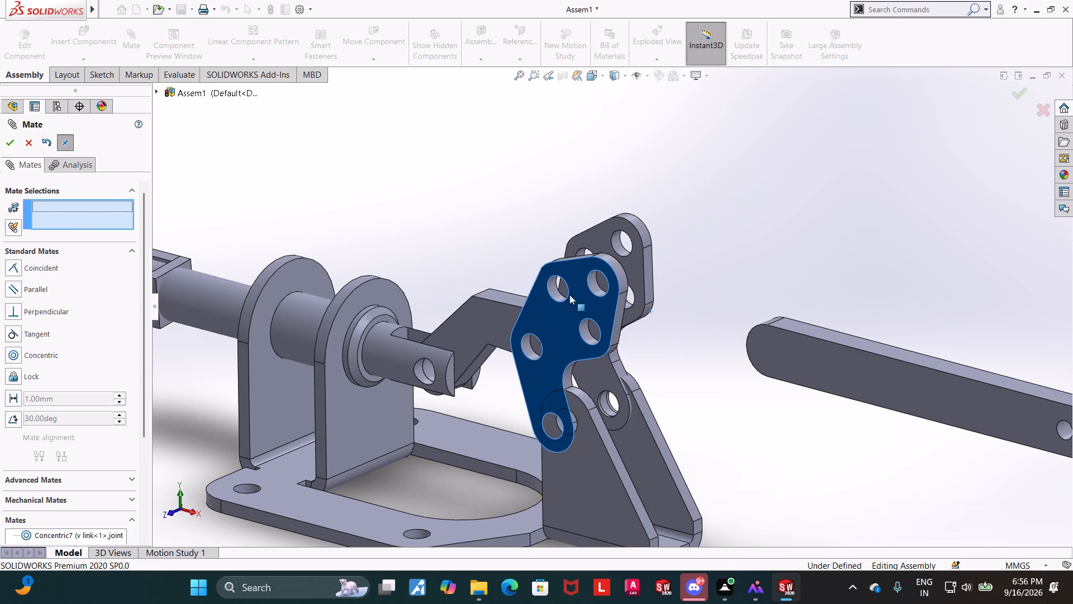
{"action": "left_click_drag", "start_coordinate": [568, 297], "coordinate": [588, 273]}
{"action": "left_click_drag", "start_coordinate": [569, 295], "coordinate": [566, 301]}
{"action": "middle_click_drag", "start_coordinate": [656, 377], "coordinate": [660, 392]}
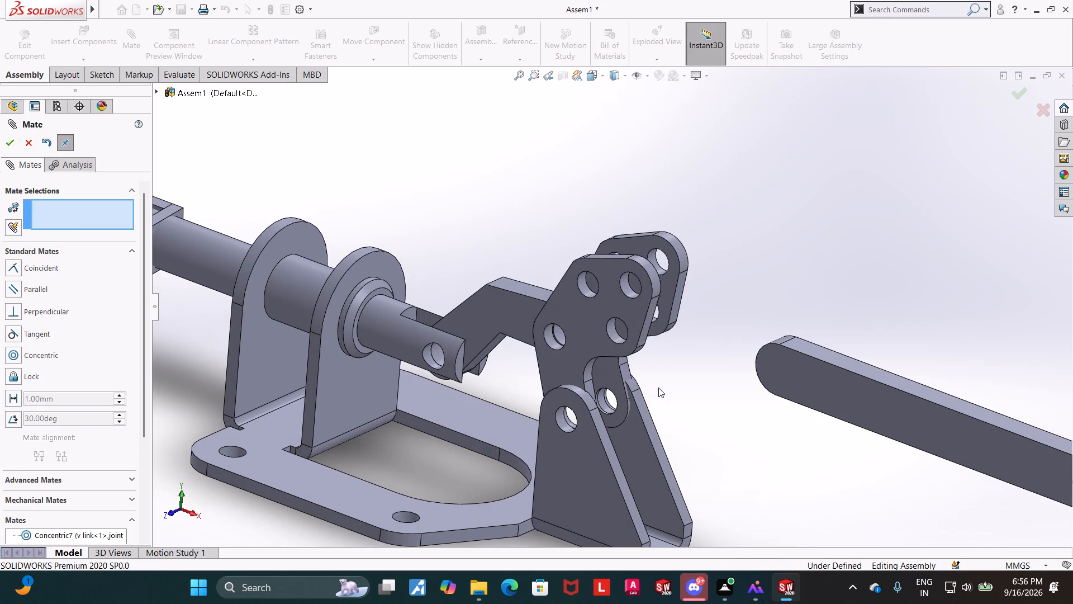
{"action": "left_click", "coordinate": [573, 342]}
{"action": "middle_click_drag", "start_coordinate": [740, 470], "coordinate": [626, 482]}
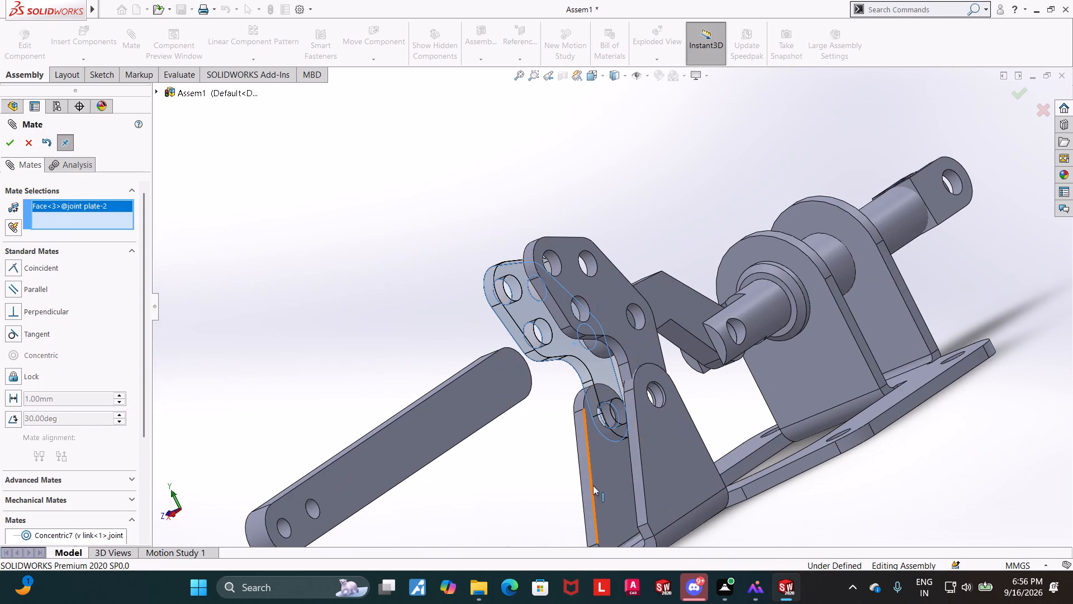
{"action": "left_click", "coordinate": [606, 487], "text": "ctrl"}
{"action": "left_click", "coordinate": [13, 144]}
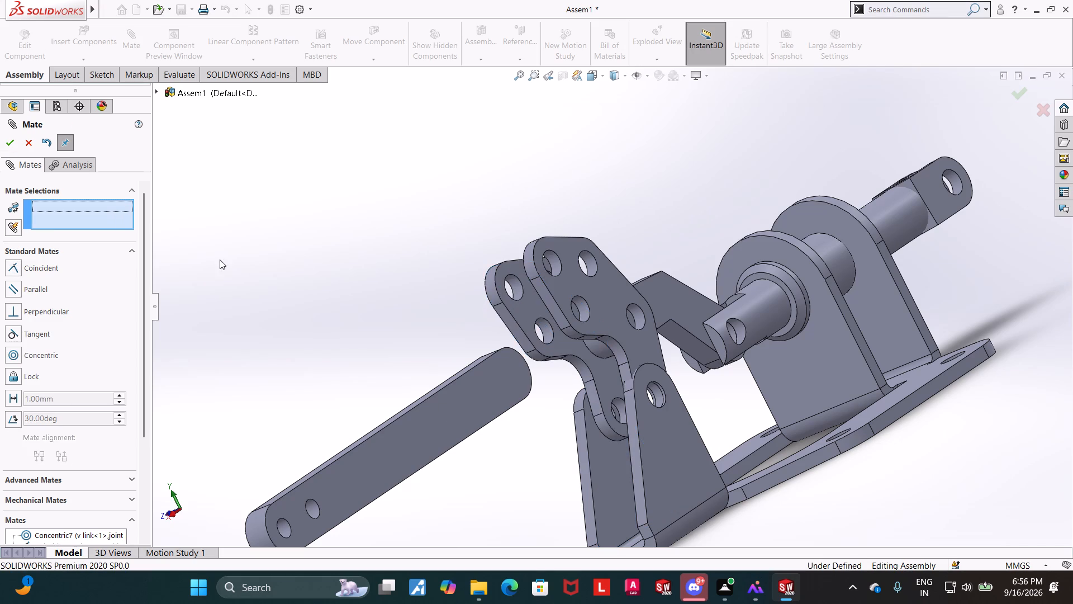
Mate a hole of the second joint plate concentric with the hole in the base's near triangular flange.
{"action": "middle_click_drag", "start_coordinate": [224, 261], "coordinate": [310, 267]}
{"action": "scroll", "coordinate": [292, 267], "scroll_direction": "up", "scroll_amount": 5}
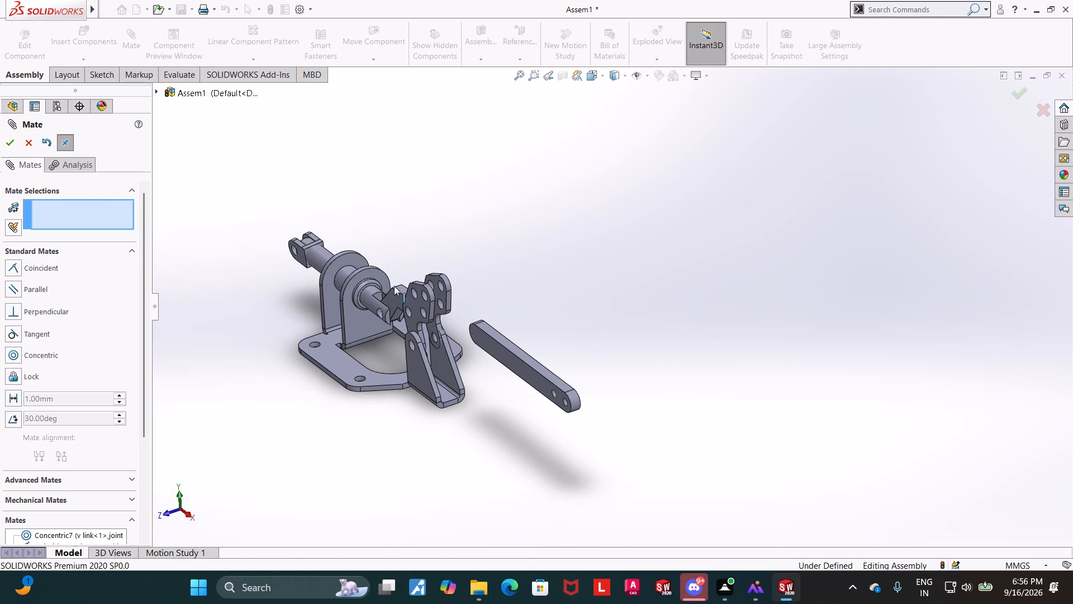
{"action": "scroll", "coordinate": [429, 294], "scroll_direction": "down", "scroll_amount": 5}
{"action": "left_click_drag", "start_coordinate": [471, 327], "coordinate": [500, 369]}
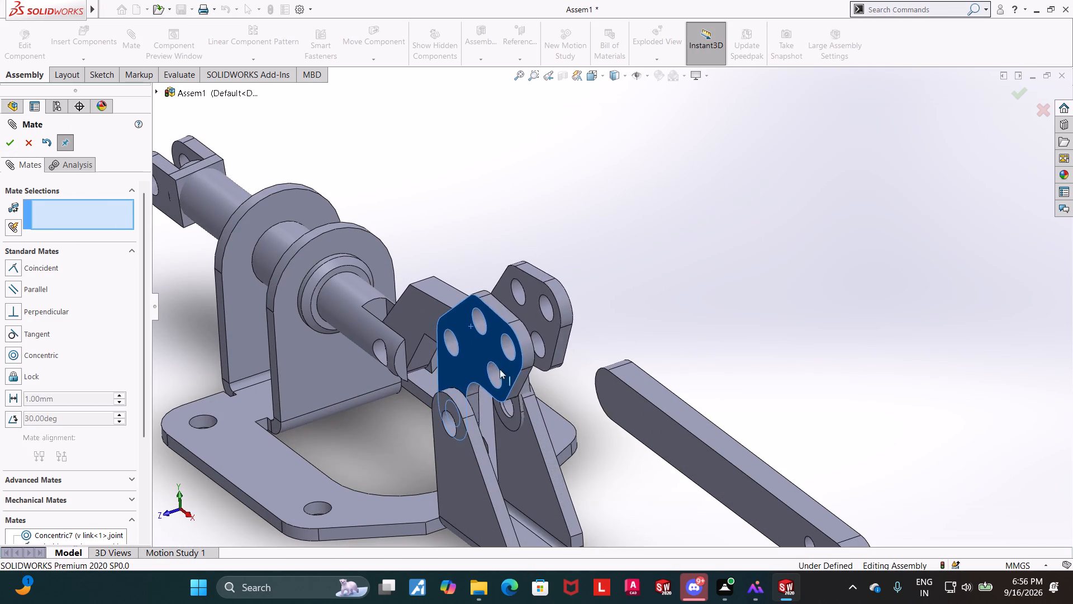
{"action": "left_click_drag", "start_coordinate": [500, 369], "coordinate": [507, 371]}
{"action": "left_click", "coordinate": [468, 361]}
{"action": "left_click", "coordinate": [449, 428], "text": "ctrl"}
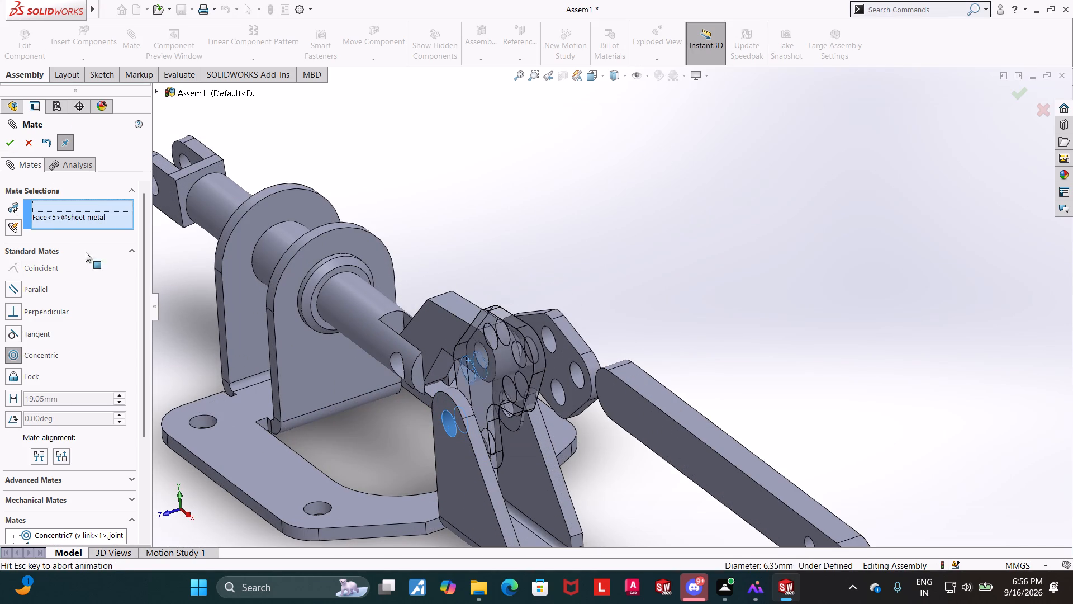
{"action": "left_click", "coordinate": [8, 144]}
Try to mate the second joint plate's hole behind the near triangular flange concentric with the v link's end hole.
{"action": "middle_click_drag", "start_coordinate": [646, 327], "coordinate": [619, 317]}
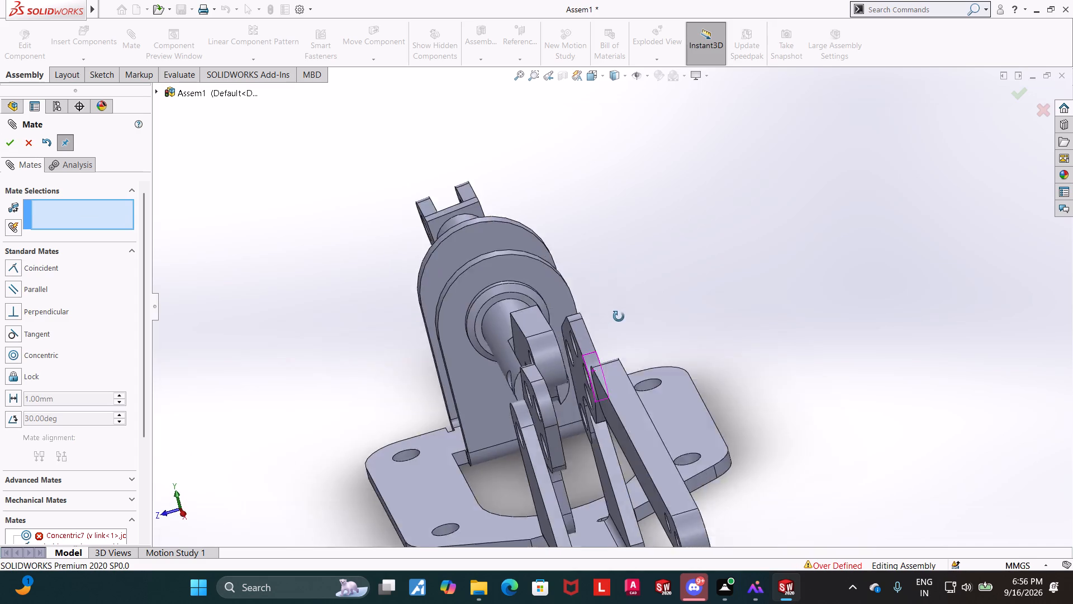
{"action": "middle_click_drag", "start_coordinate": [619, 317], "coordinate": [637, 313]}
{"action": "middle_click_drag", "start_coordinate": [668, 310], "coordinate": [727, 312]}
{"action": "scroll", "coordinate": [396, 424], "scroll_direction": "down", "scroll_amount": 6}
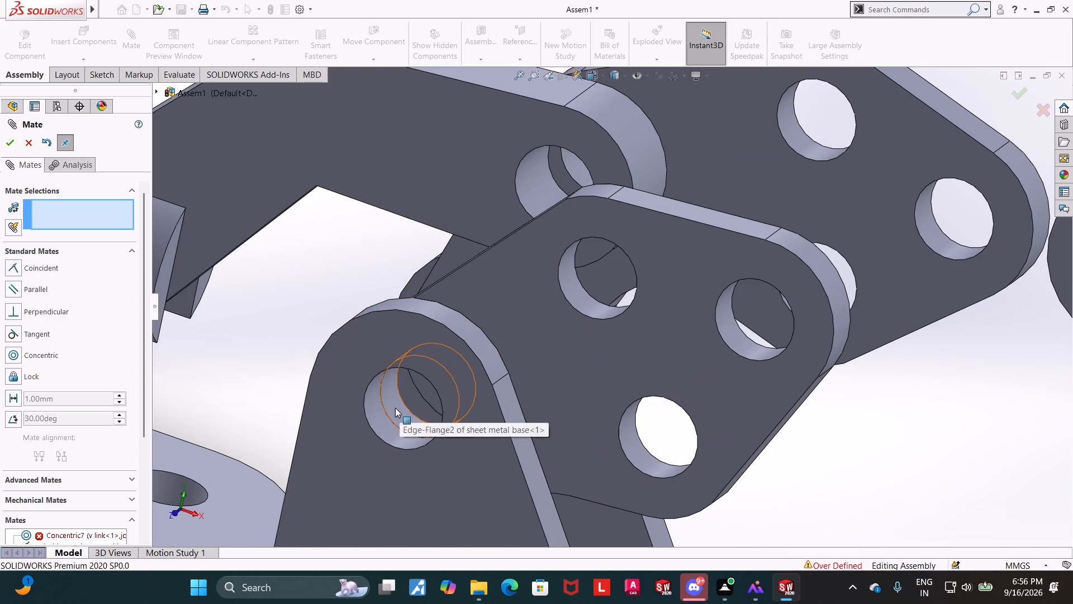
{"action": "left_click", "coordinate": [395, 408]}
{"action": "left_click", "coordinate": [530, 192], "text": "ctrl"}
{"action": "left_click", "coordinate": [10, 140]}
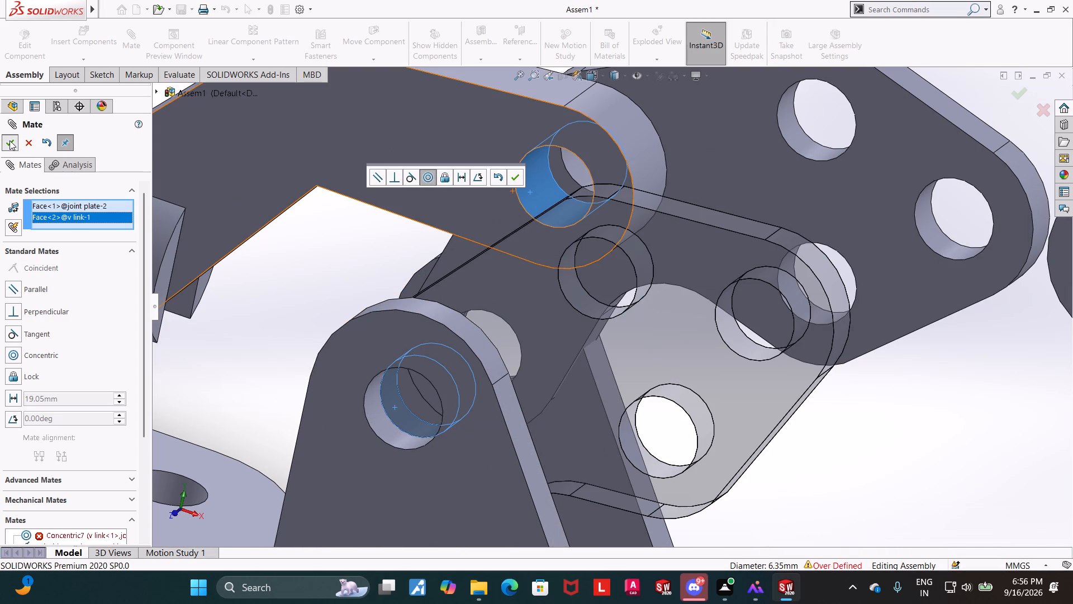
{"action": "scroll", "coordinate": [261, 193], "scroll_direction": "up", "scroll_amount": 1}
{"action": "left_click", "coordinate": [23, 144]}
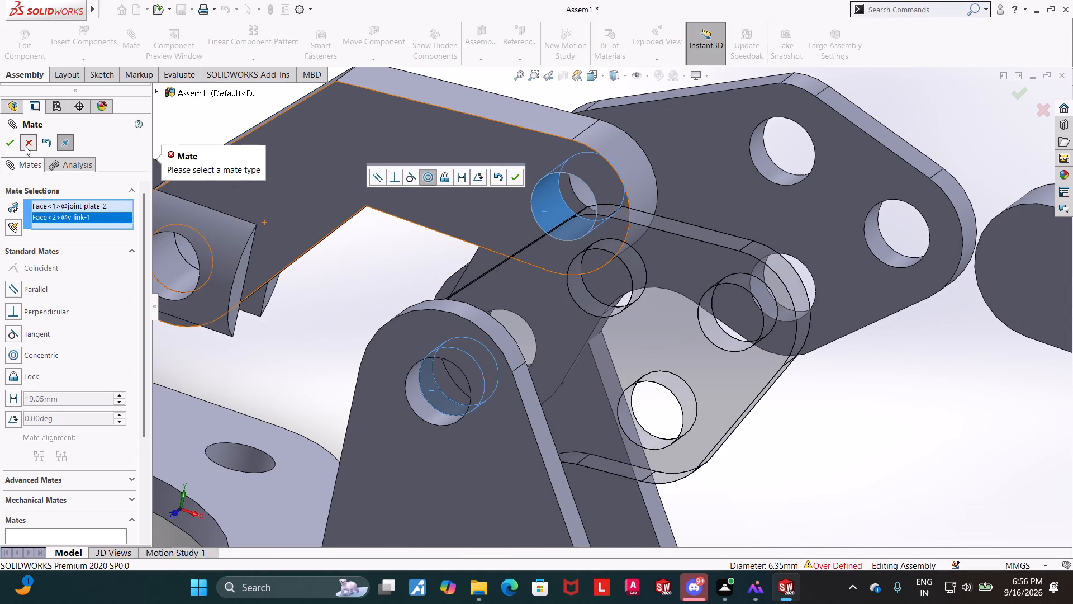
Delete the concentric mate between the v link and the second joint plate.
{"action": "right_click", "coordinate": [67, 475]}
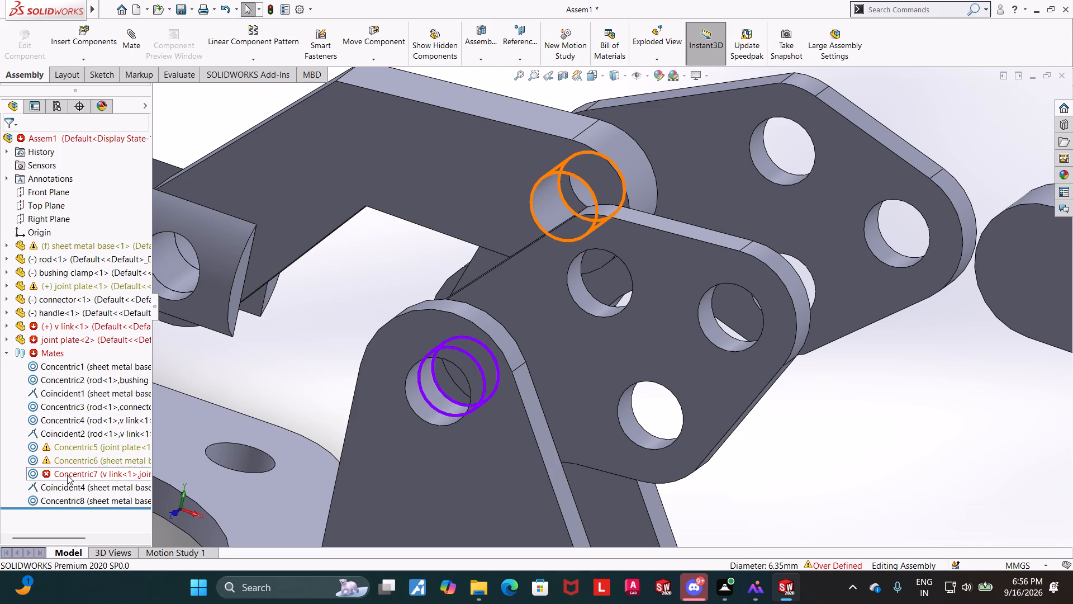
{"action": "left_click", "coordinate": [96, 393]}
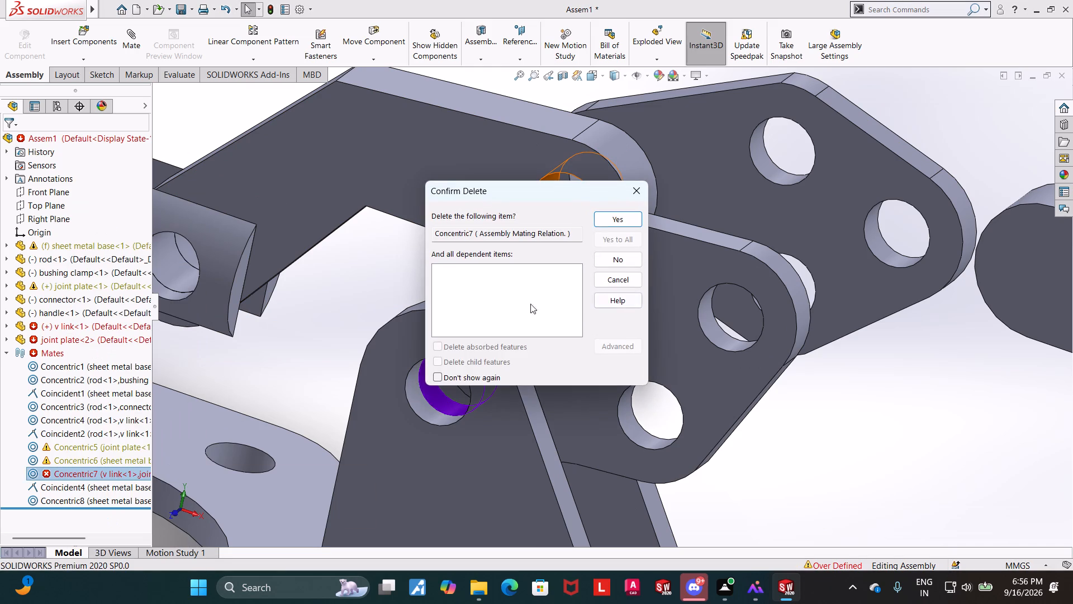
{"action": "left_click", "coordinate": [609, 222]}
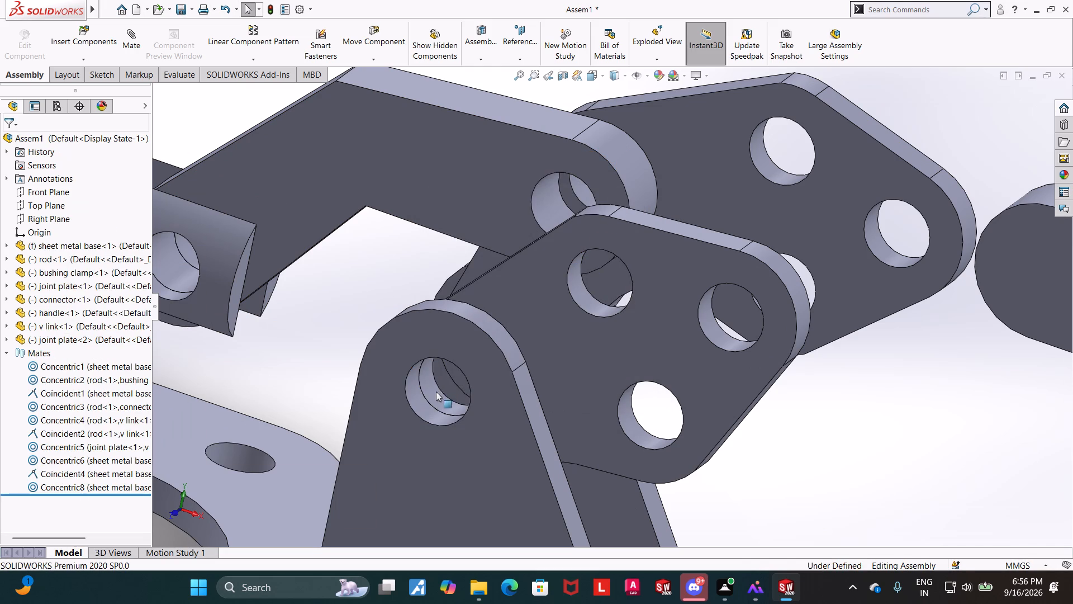
Mate the second joint plate's hole behind the near triangular flange parallel to the v link's end hole.
{"action": "left_click", "coordinate": [435, 391]}
{"action": "left_click", "coordinate": [545, 209], "text": "ctrl"}
{"action": "left_click", "coordinate": [124, 44]}
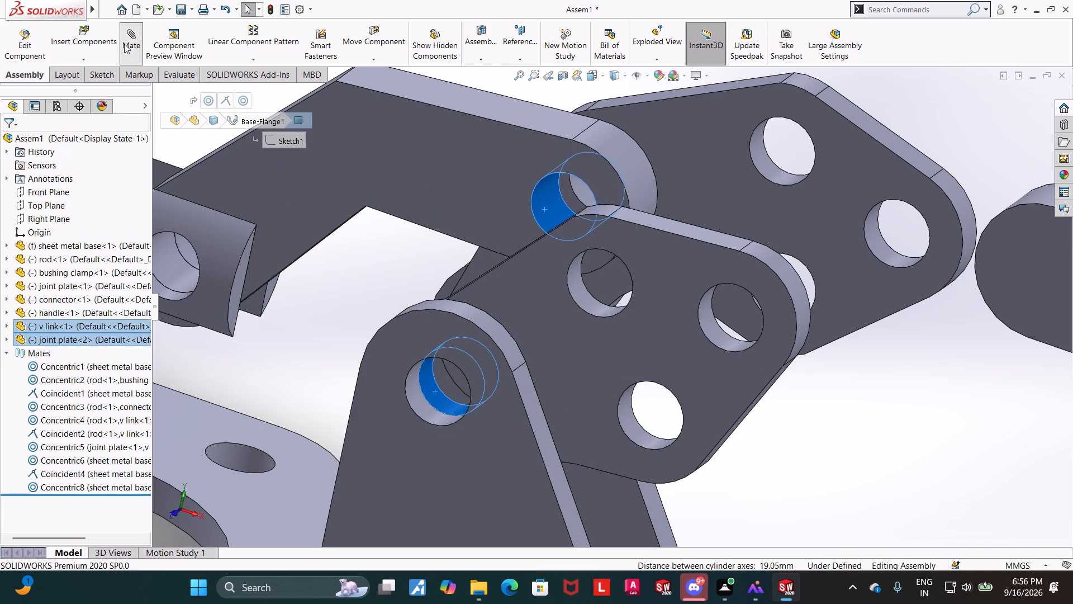
{"action": "left_click", "coordinate": [9, 145]}
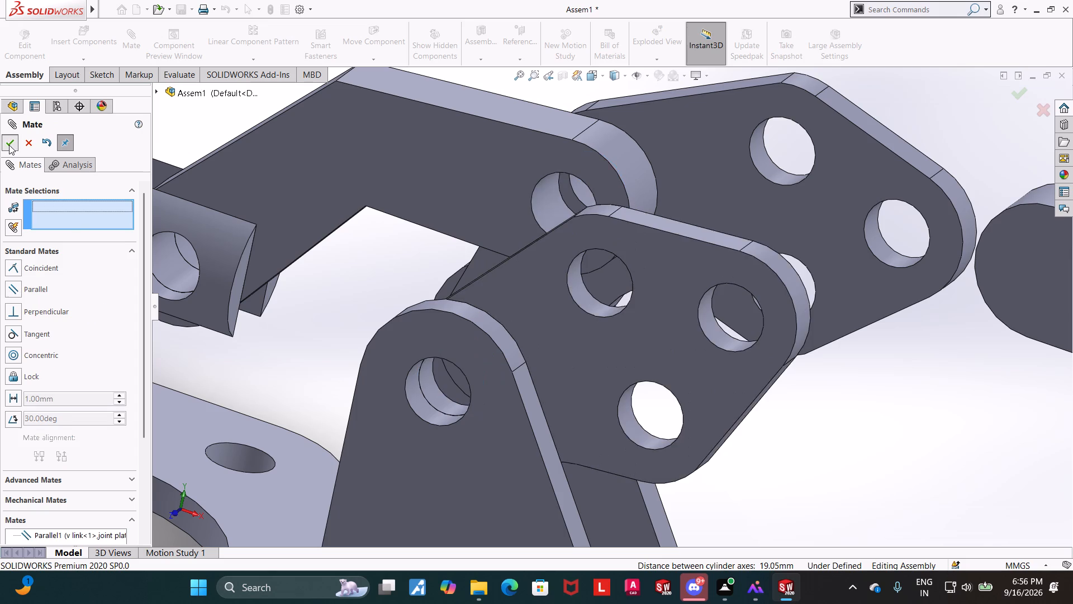
Move the v link and the first joint plate, swinging the first joint plate clear of the v link to expose its holes.
{"action": "scroll", "coordinate": [409, 250], "scroll_direction": "up", "scroll_amount": 5}
{"action": "left_click_drag", "start_coordinate": [570, 251], "coordinate": [524, 263]}
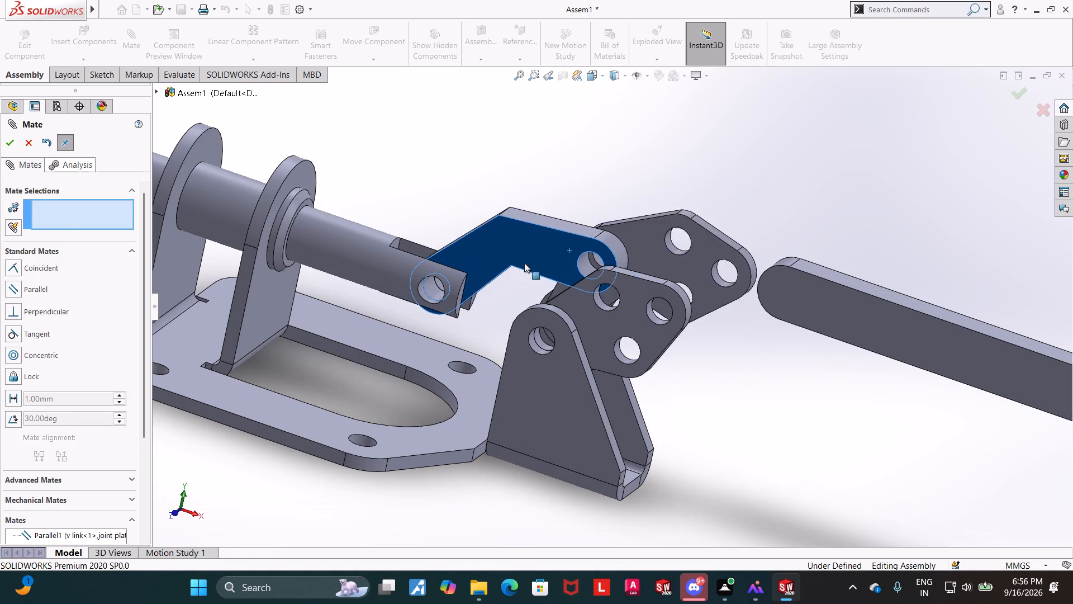
{"action": "left_click_drag", "start_coordinate": [524, 263], "coordinate": [512, 250]}
{"action": "middle_click_drag", "start_coordinate": [687, 279], "coordinate": [626, 320]}
{"action": "left_click_drag", "start_coordinate": [672, 182], "coordinate": [697, 201]}
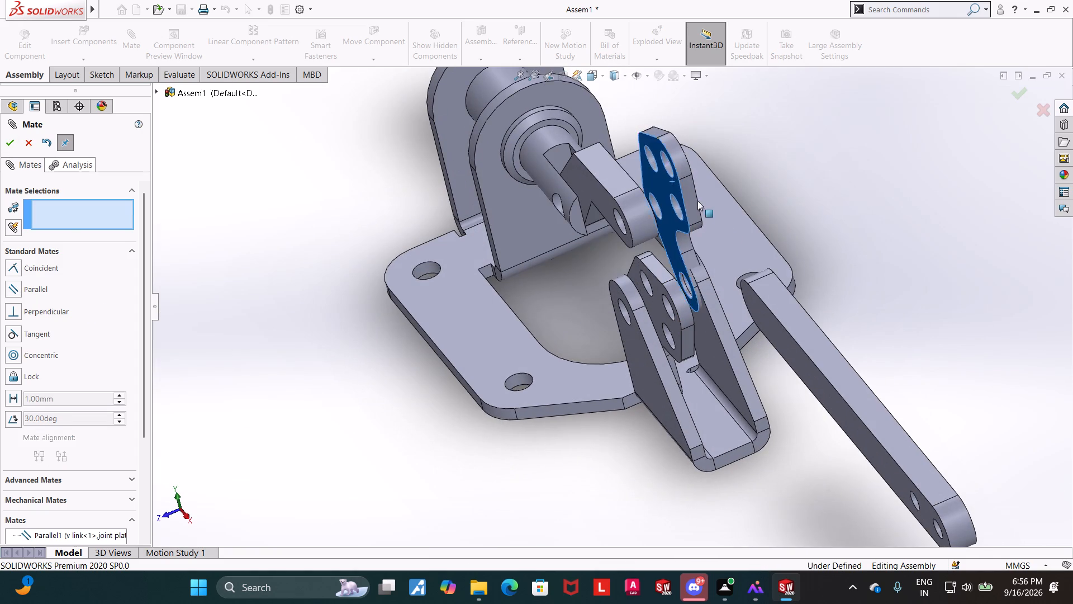
{"action": "left_click_drag", "start_coordinate": [697, 201], "coordinate": [751, 279]}
{"action": "middle_click_drag", "start_coordinate": [781, 244], "coordinate": [774, 268]}
{"action": "scroll", "coordinate": [773, 268], "scroll_direction": "up", "scroll_amount": 1}
{"action": "middle_click_drag", "start_coordinate": [827, 301], "coordinate": [803, 301]}
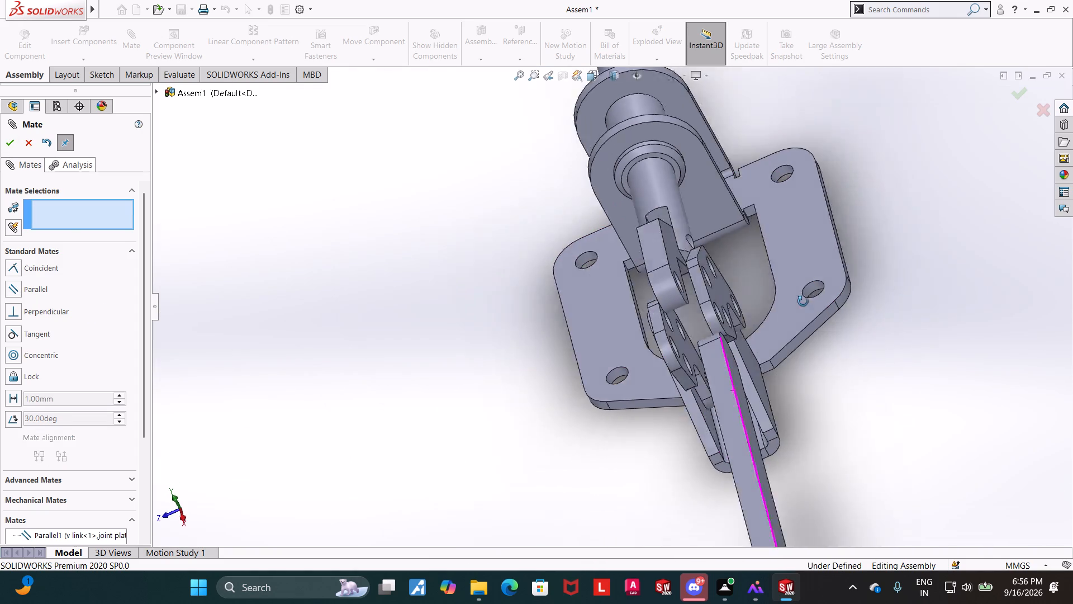
{"action": "middle_click_drag", "start_coordinate": [803, 301], "coordinate": [788, 303]}
{"action": "left_click_drag", "start_coordinate": [800, 288], "coordinate": [837, 226]}
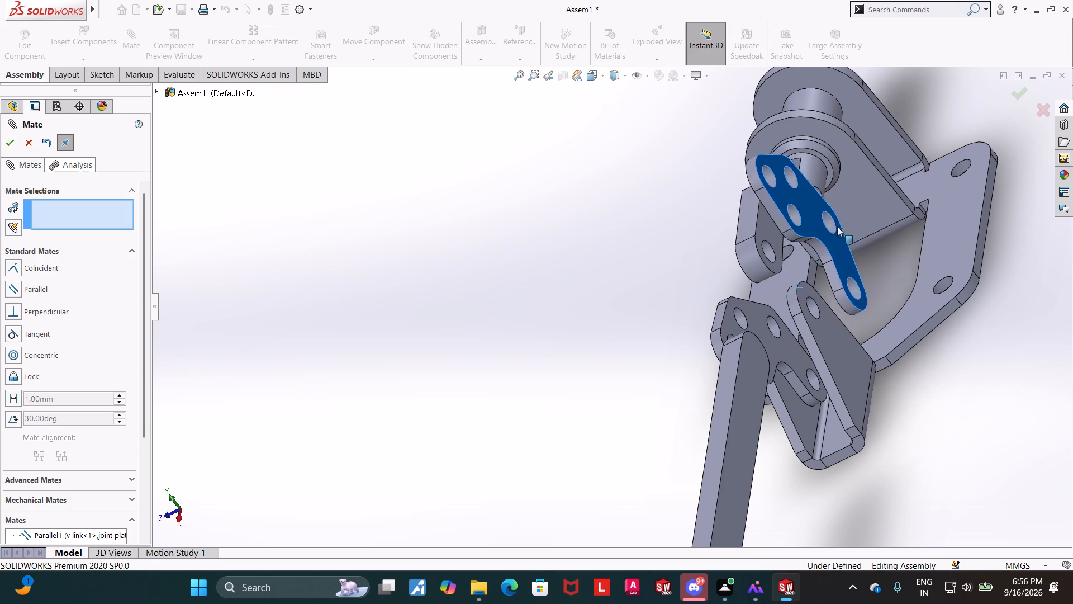
{"action": "left_click_drag", "start_coordinate": [837, 226], "coordinate": [692, 234]}
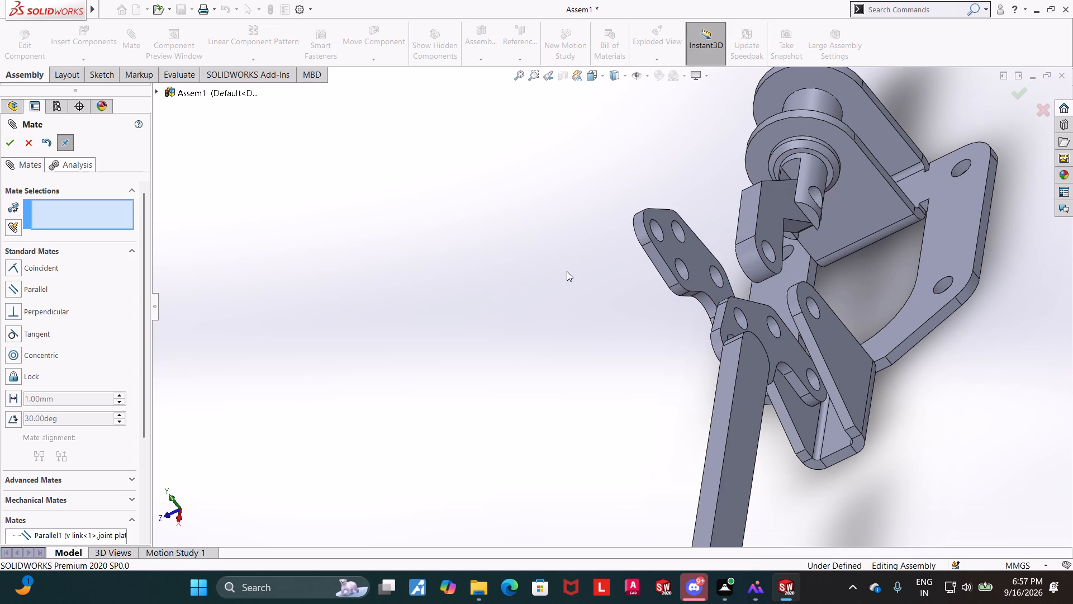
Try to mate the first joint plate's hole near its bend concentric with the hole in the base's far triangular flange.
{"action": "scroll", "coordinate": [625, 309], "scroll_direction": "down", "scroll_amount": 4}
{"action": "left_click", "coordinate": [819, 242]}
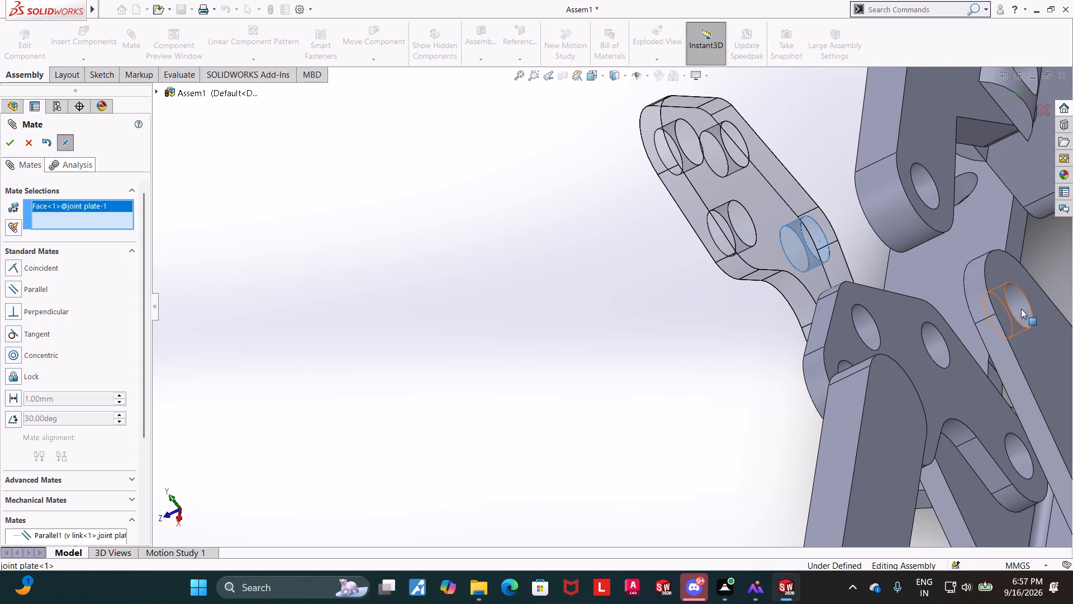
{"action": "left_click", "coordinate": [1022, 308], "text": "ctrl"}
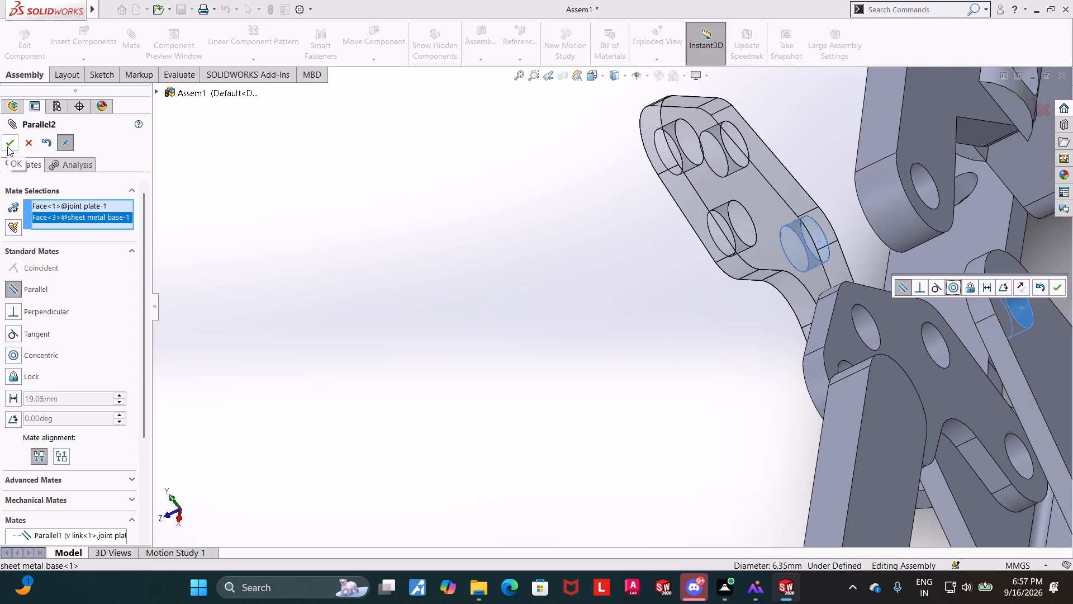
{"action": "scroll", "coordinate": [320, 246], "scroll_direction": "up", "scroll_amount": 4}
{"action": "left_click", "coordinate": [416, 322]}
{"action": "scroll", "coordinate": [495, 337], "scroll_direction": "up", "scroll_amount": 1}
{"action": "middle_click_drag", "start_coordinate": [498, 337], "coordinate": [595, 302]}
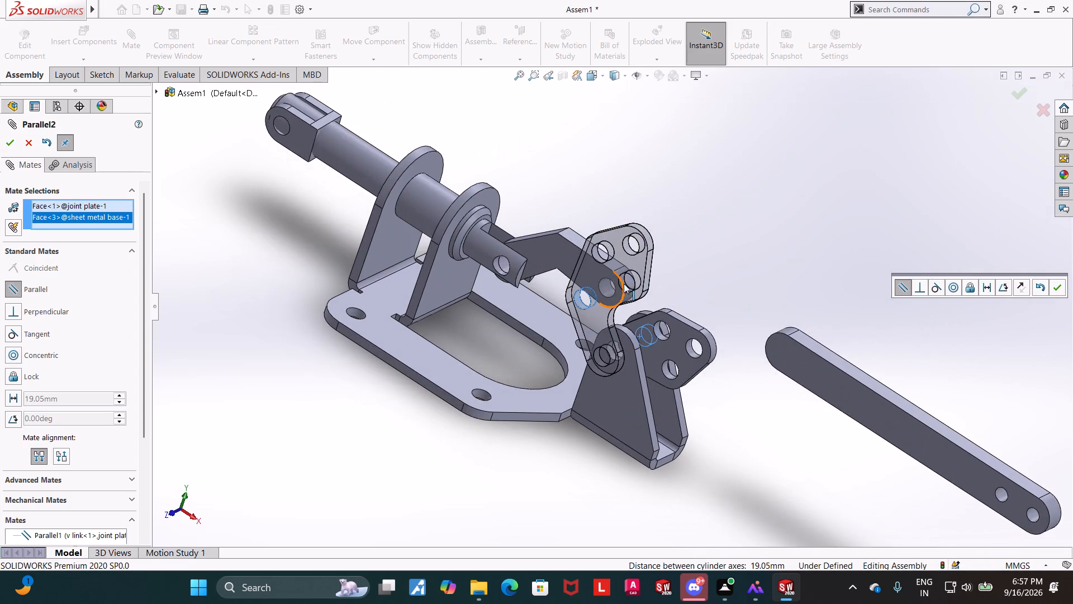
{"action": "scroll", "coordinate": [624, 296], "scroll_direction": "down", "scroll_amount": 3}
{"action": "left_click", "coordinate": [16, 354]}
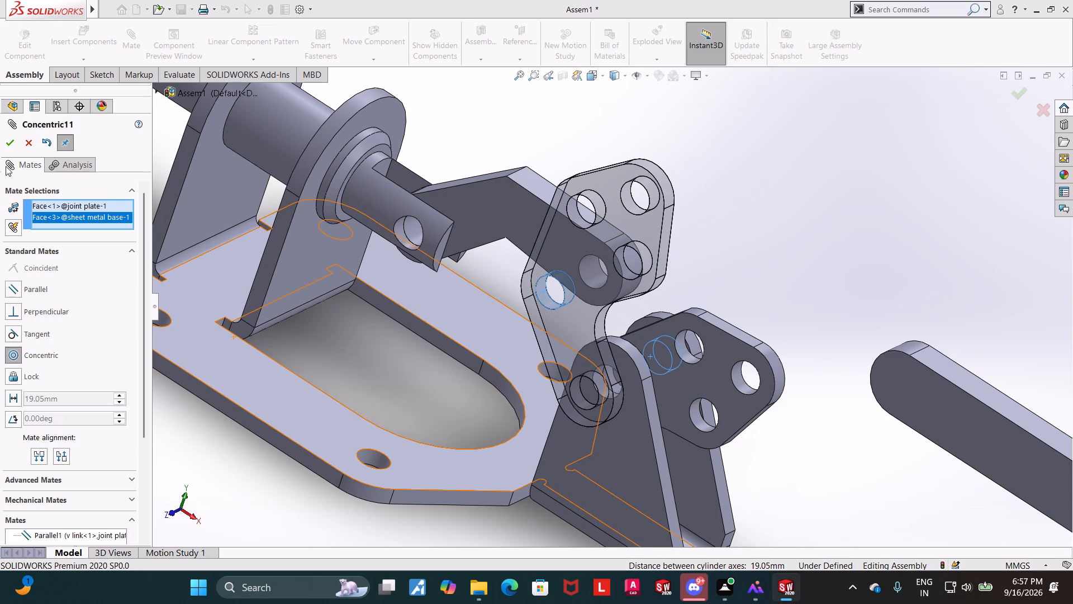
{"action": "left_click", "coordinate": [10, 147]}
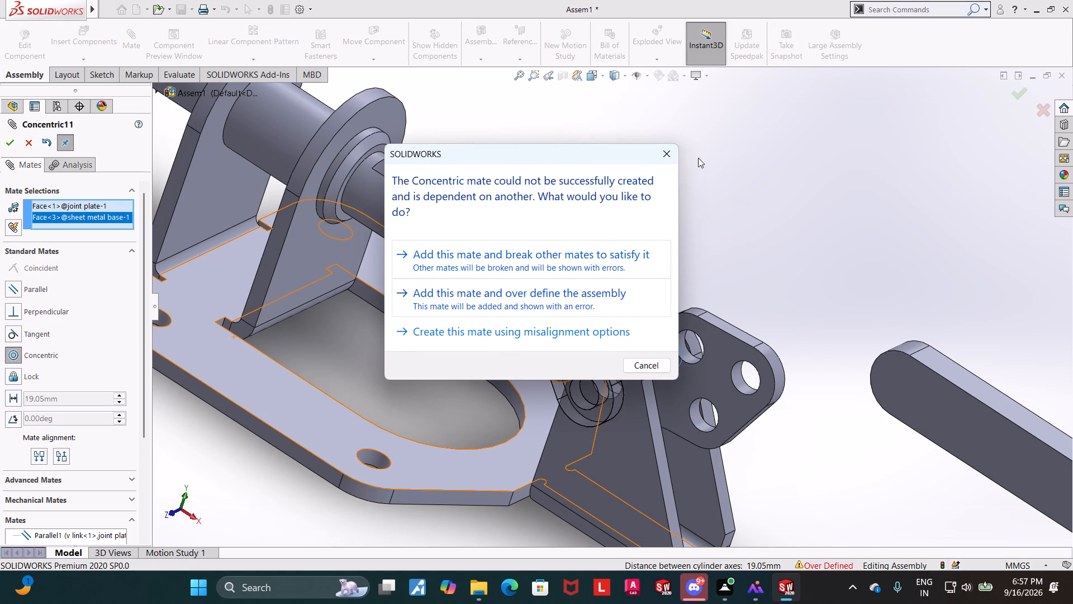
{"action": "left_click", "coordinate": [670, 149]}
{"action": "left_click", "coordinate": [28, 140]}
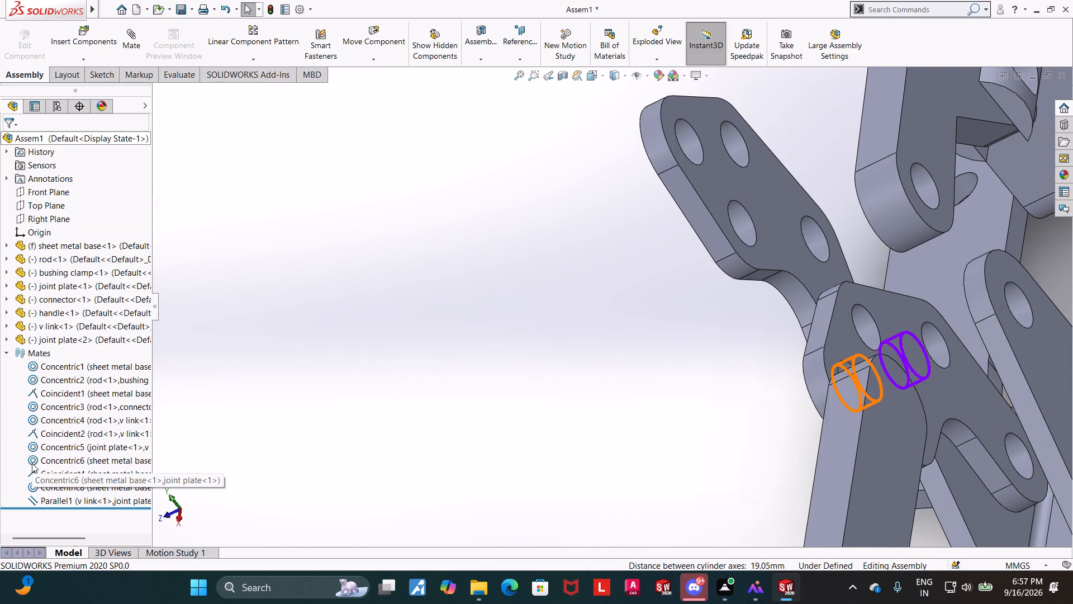
Delete the parallel mate between the v link and the second joint plate.
{"action": "middle_click_drag", "start_coordinate": [469, 413], "coordinate": [491, 404]}
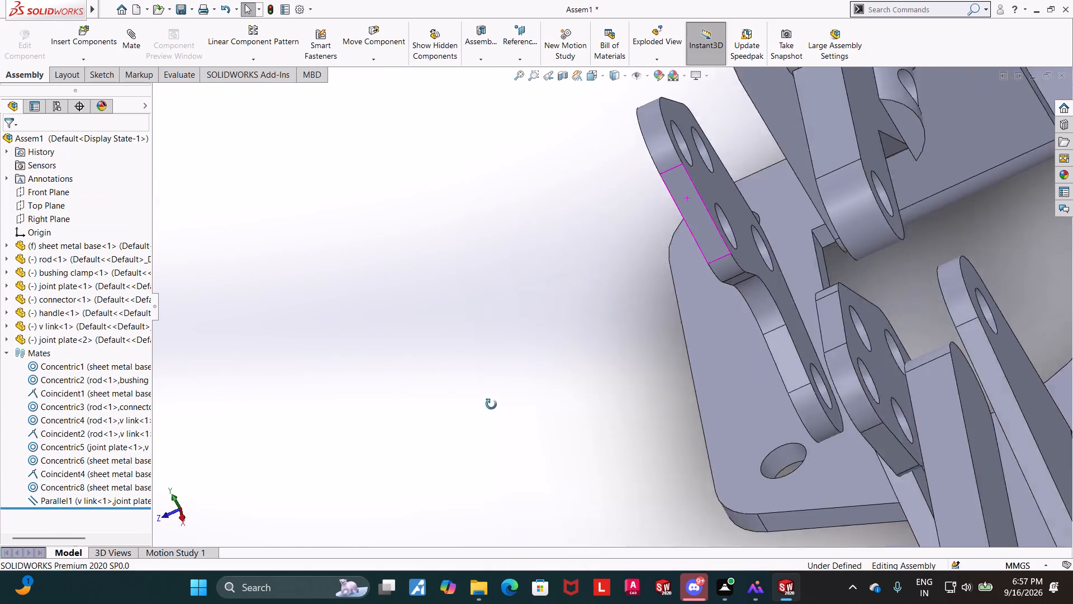
{"action": "middle_click_drag", "start_coordinate": [491, 404], "coordinate": [520, 395]}
{"action": "scroll", "coordinate": [519, 395], "scroll_direction": "up", "scroll_amount": 4}
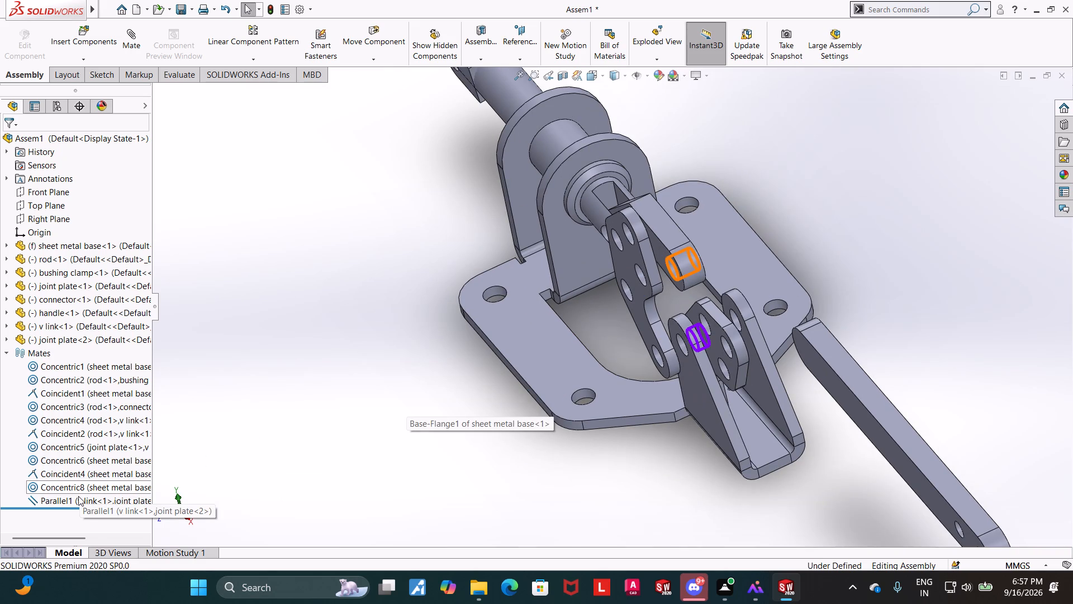
{"action": "right_click", "coordinate": [78, 496]}
{"action": "left_click", "coordinate": [104, 431]}
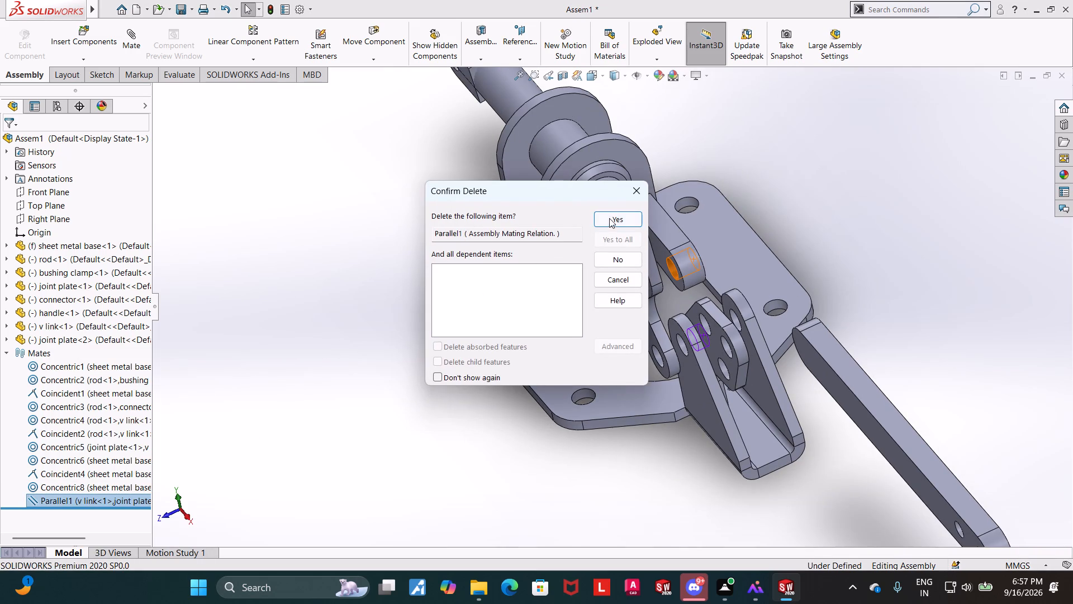
{"action": "left_click", "coordinate": [609, 218]}
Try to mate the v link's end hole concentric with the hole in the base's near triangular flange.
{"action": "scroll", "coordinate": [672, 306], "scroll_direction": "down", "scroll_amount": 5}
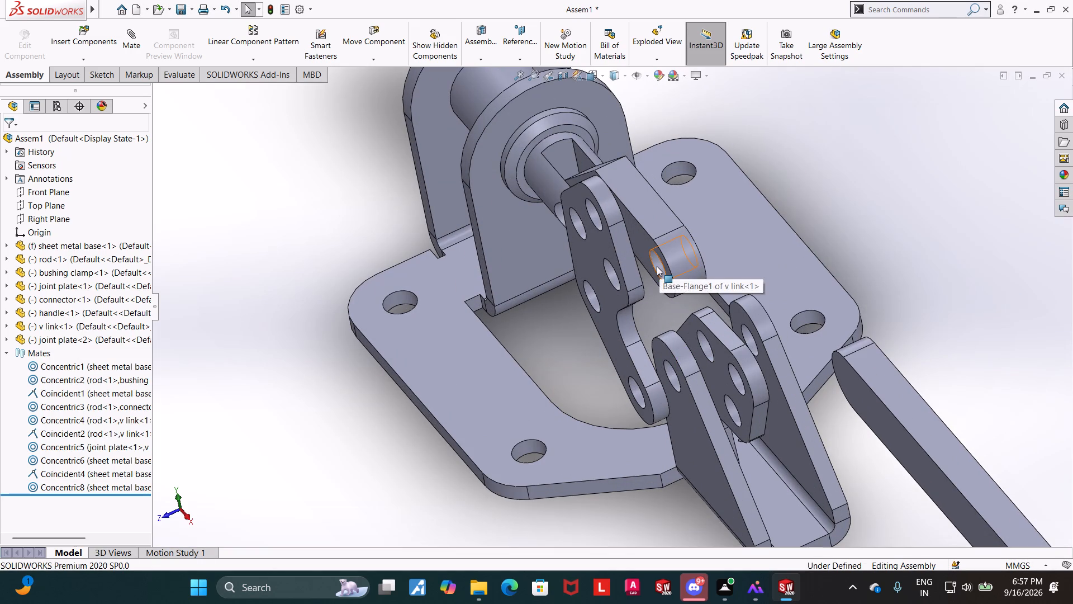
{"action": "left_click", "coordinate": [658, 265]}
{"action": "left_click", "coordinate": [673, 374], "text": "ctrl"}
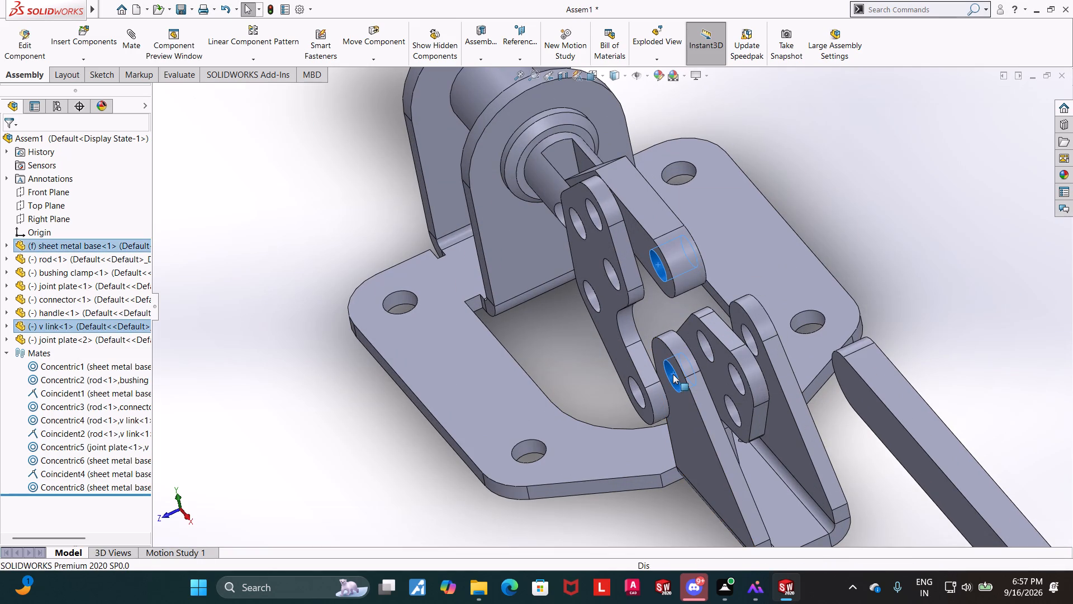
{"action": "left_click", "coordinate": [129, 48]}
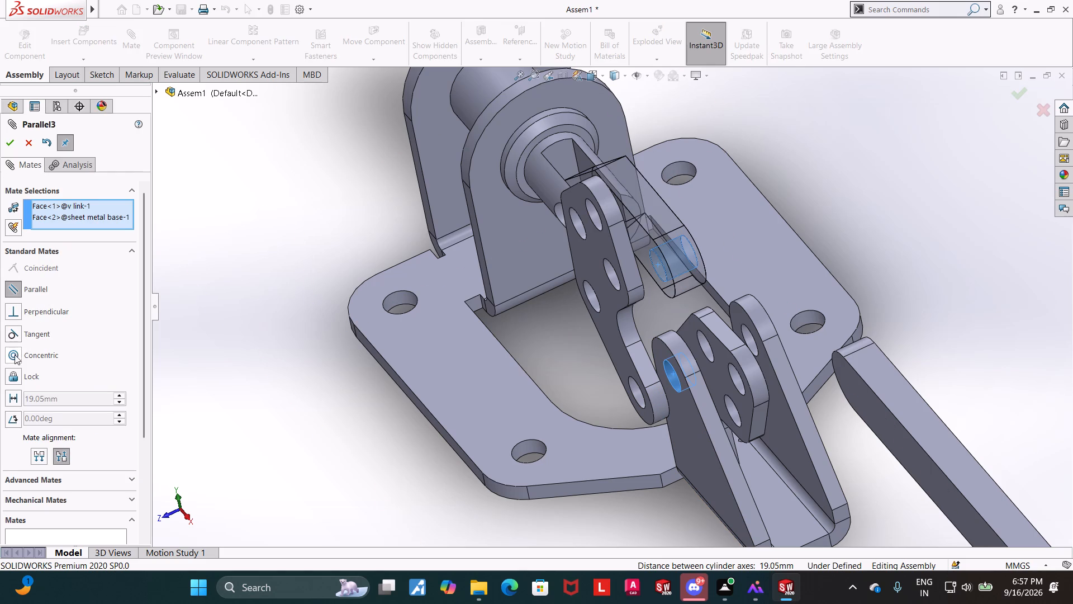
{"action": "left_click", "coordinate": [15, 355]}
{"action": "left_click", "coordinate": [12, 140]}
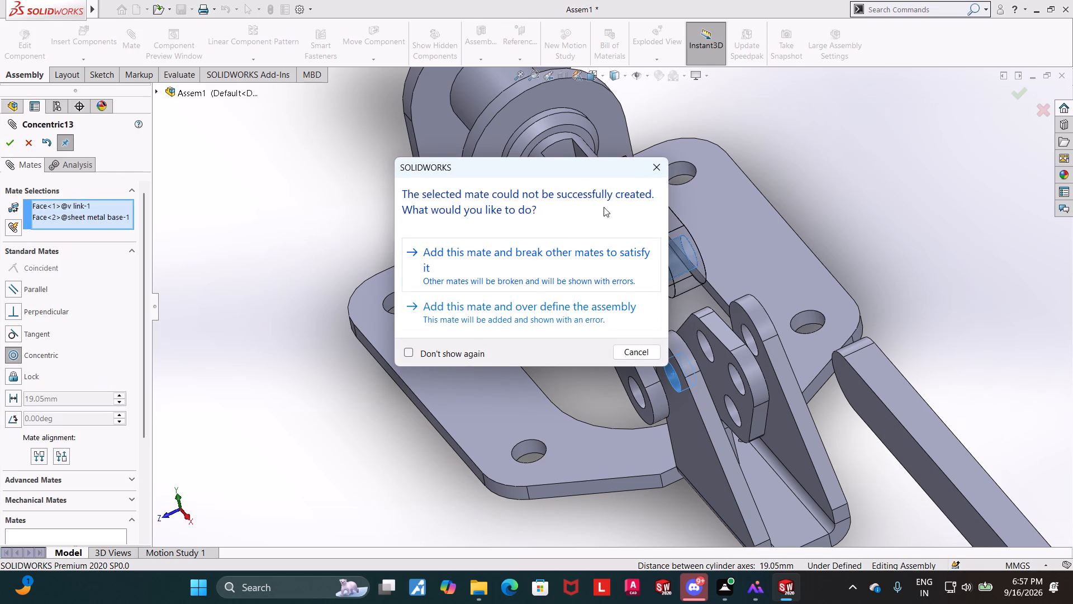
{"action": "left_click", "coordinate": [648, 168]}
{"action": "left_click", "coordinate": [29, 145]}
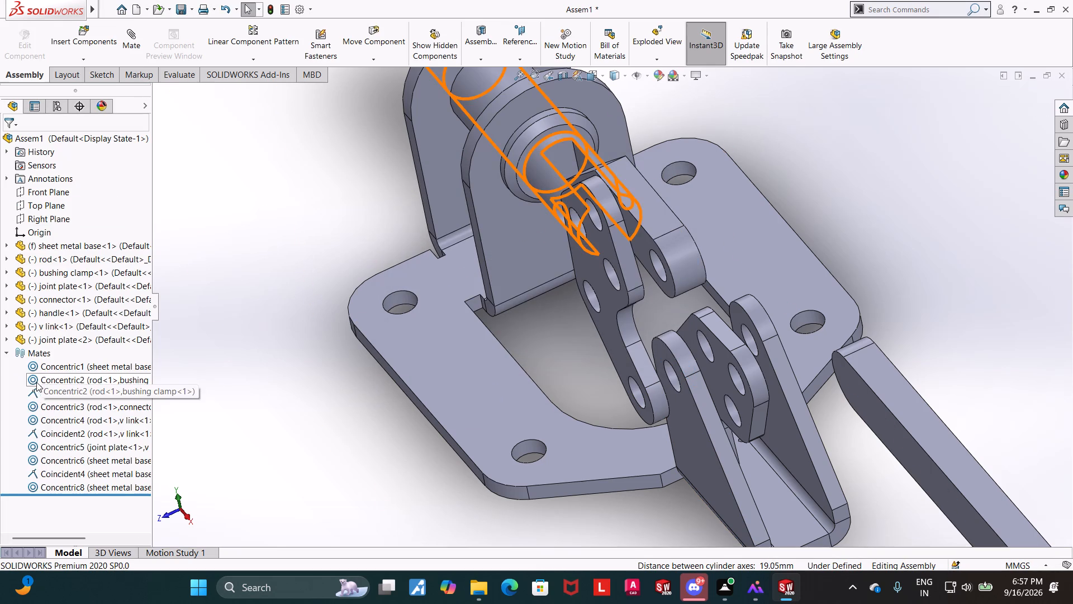
Examine the concentric and coincident mates between the rod and the v link.
{"action": "double_click", "coordinate": [39, 418]}
{"action": "middle_click_drag", "start_coordinate": [333, 409], "coordinate": [378, 369]}
{"action": "scroll", "coordinate": [373, 386], "scroll_direction": "up", "scroll_amount": 3}
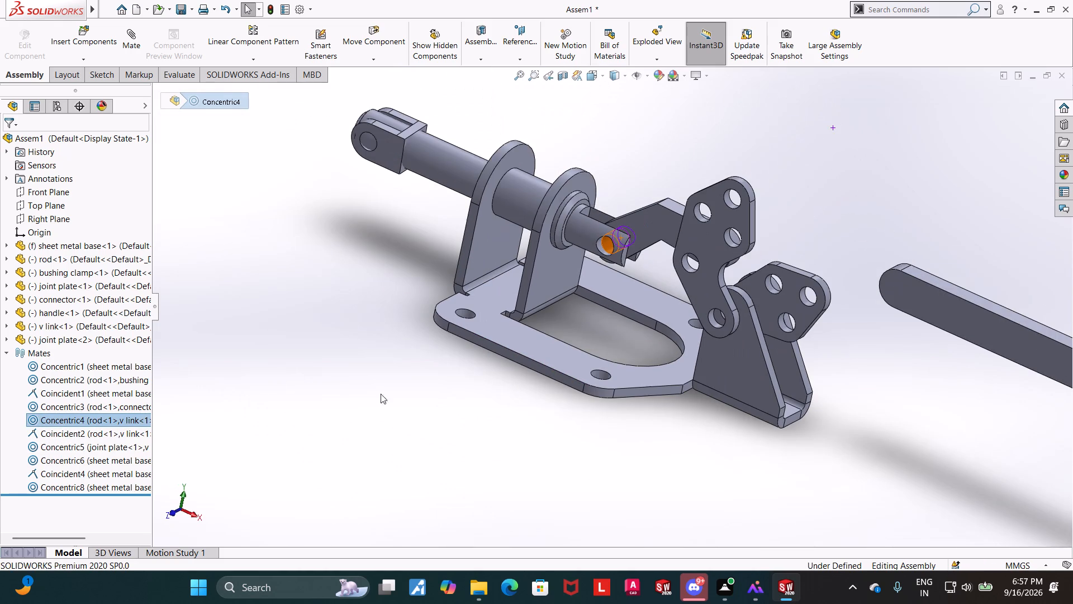
{"action": "left_click", "coordinate": [390, 423]}
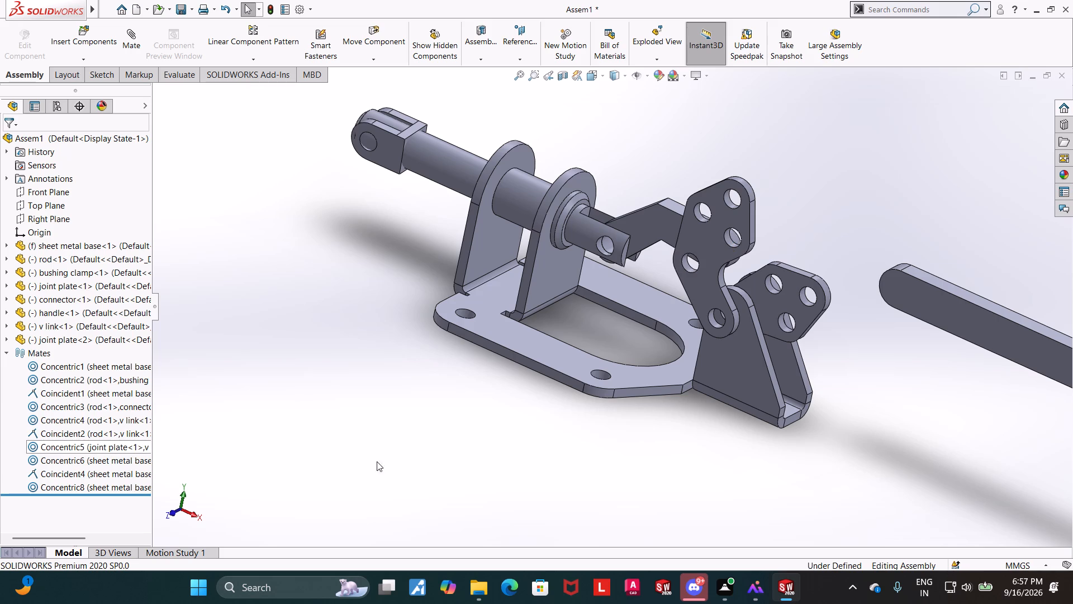
{"action": "middle_click_drag", "start_coordinate": [396, 456], "coordinate": [349, 446]}
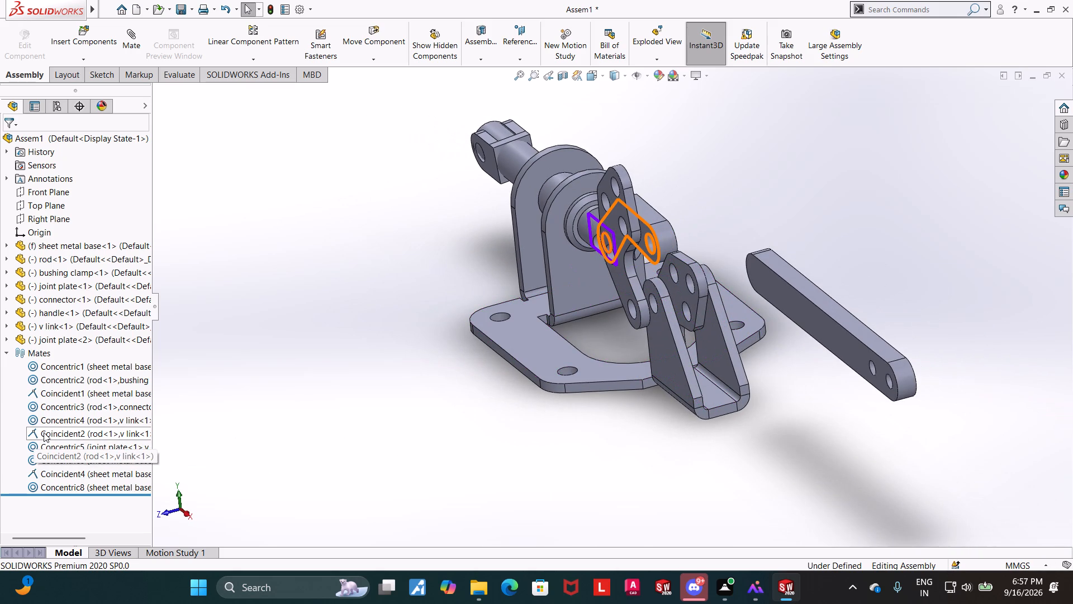
{"action": "right_click", "coordinate": [44, 435]}
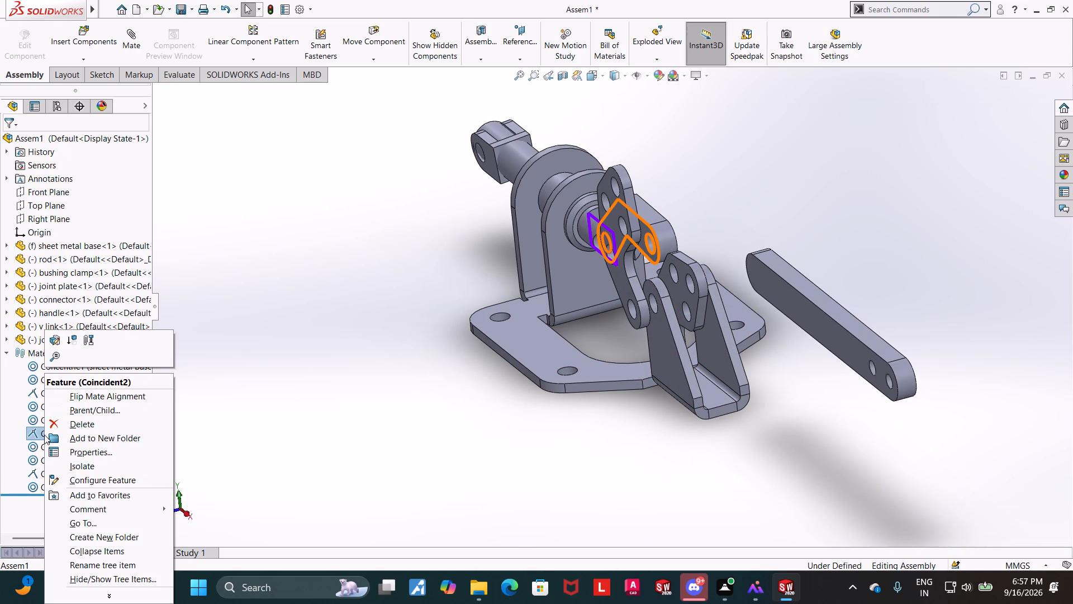
{"action": "middle_click_drag", "start_coordinate": [331, 433], "coordinate": [382, 419]}
Delete the concentric mate between the first joint plate and the v link.
{"action": "left_click", "coordinate": [46, 450]}
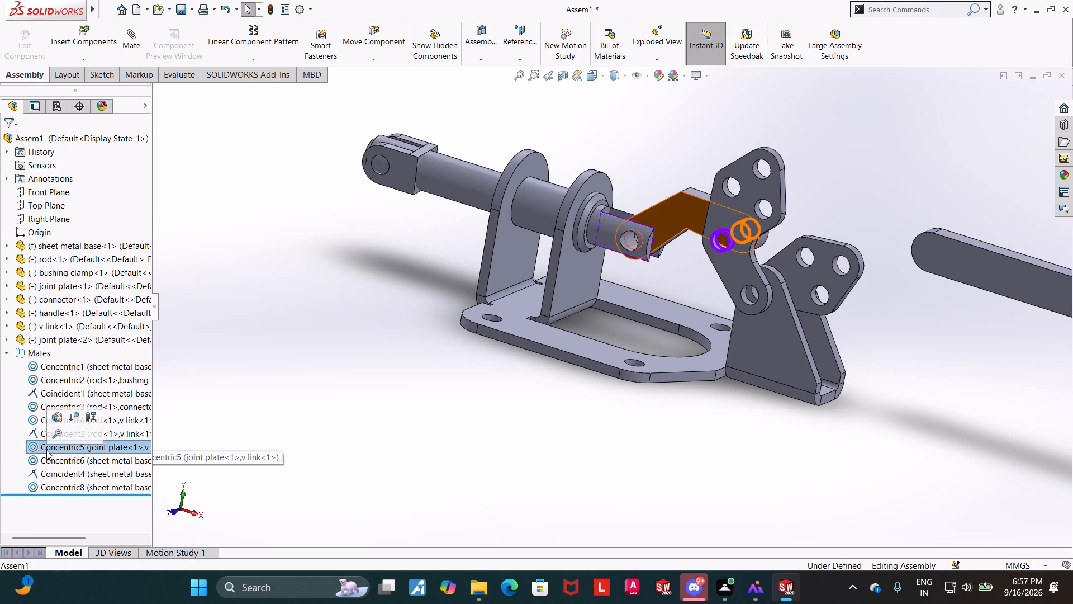
{"action": "right_click", "coordinate": [46, 450]}
{"action": "left_click", "coordinate": [68, 427]}
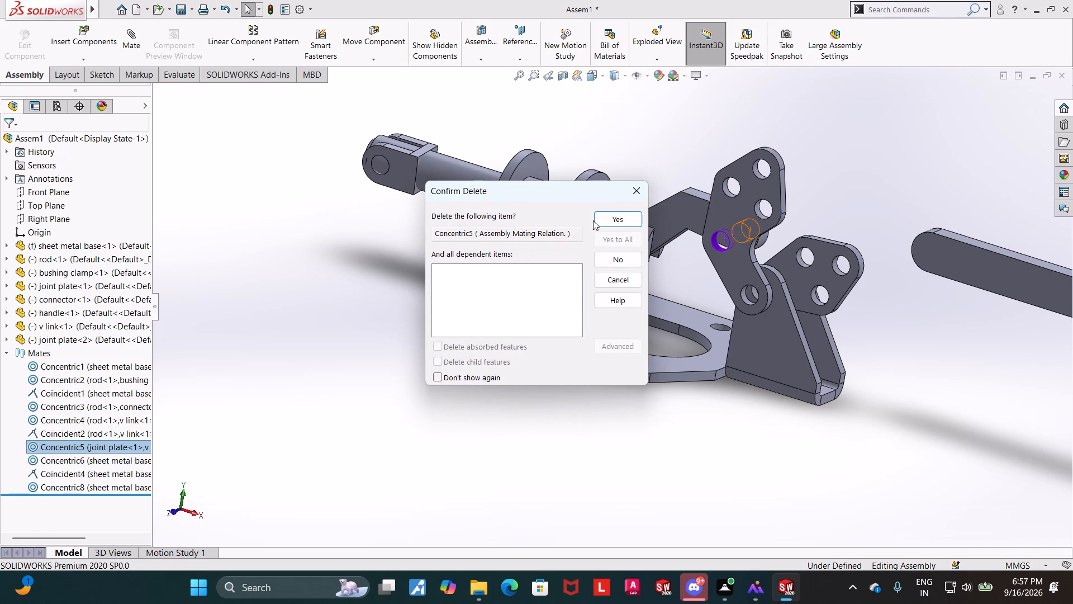
{"action": "left_click", "coordinate": [595, 220]}
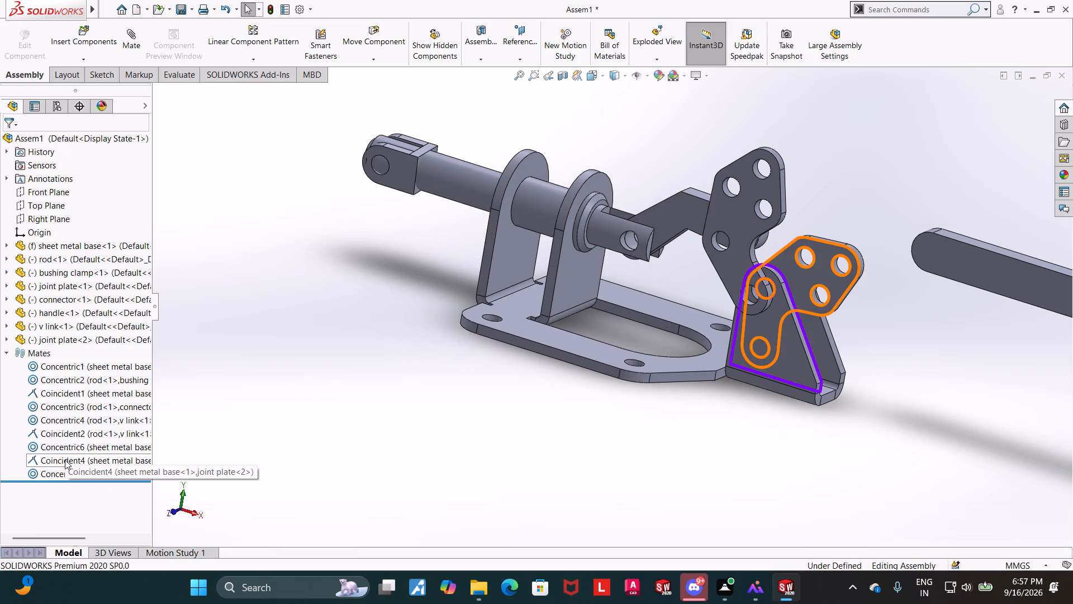
Examine which faces the remaining mates between the base and the two joint plates use.
{"action": "left_click", "coordinate": [65, 460]}
{"action": "middle_click_drag", "start_coordinate": [464, 446], "coordinate": [390, 465]}
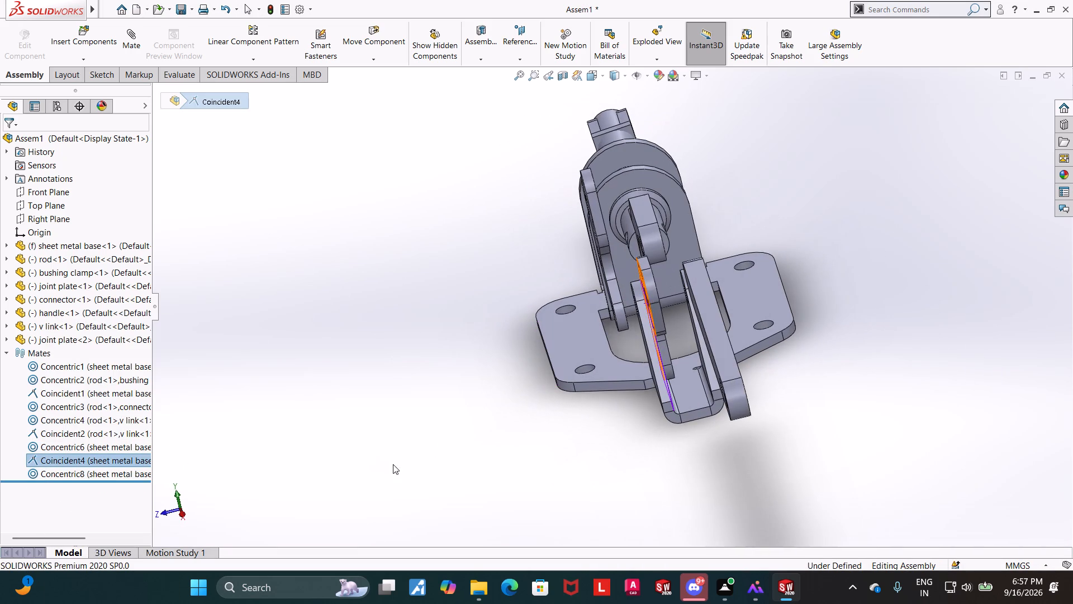
{"action": "left_click", "coordinate": [69, 472]}
{"action": "middle_click_drag", "start_coordinate": [319, 431], "coordinate": [342, 425]}
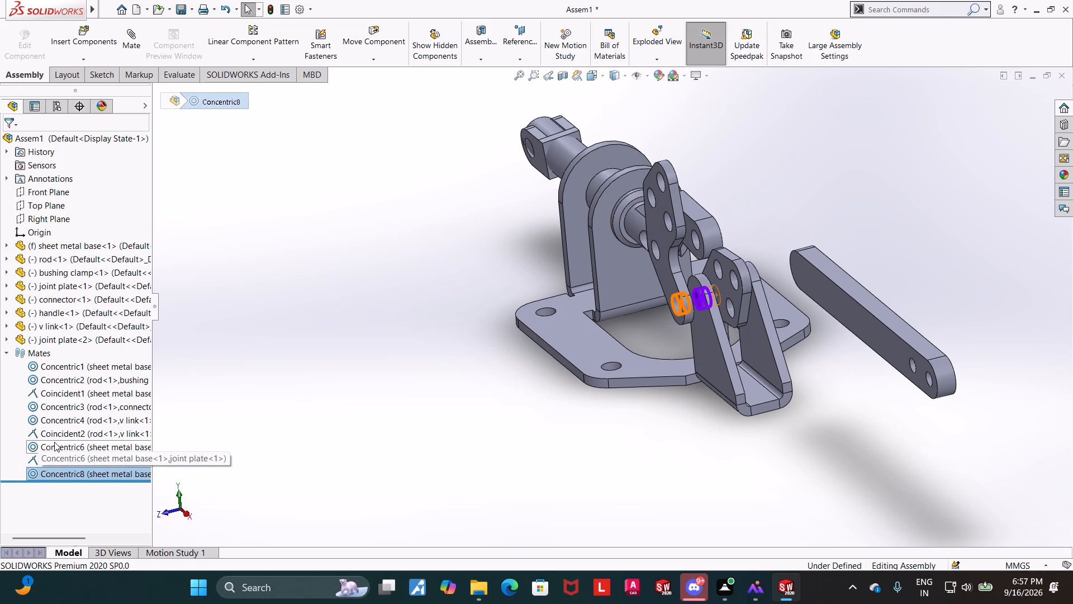
{"action": "middle_click_drag", "start_coordinate": [287, 426], "coordinate": [344, 412]}
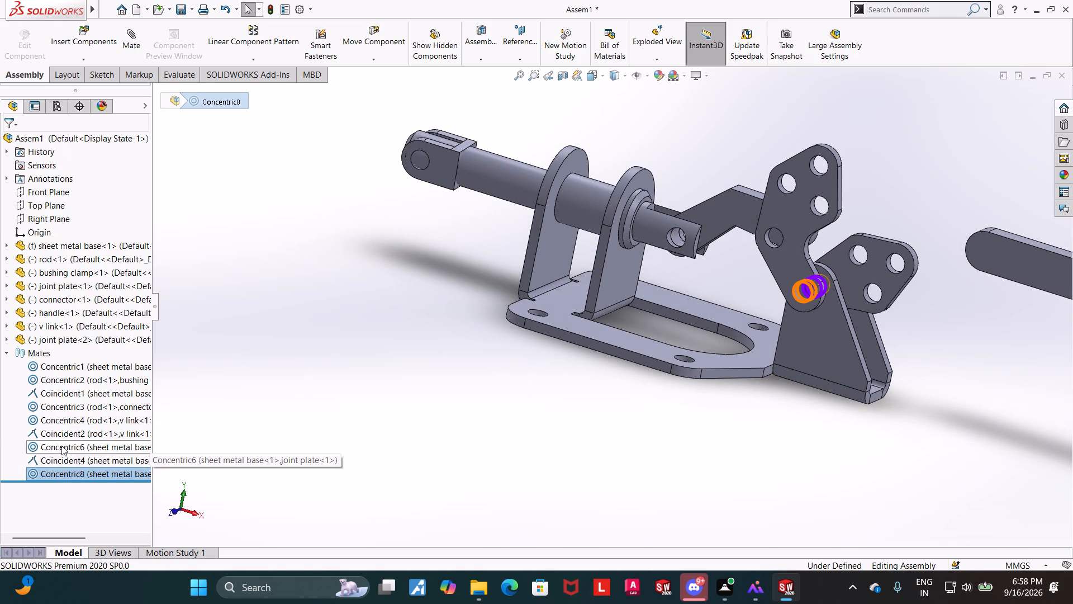
{"action": "left_click", "coordinate": [61, 446]}
{"action": "middle_click_drag", "start_coordinate": [542, 455], "coordinate": [496, 461]}
Move the first joint plate away from the v link and base, towards the handle.
{"action": "left_click_drag", "start_coordinate": [745, 261], "coordinate": [767, 254]}
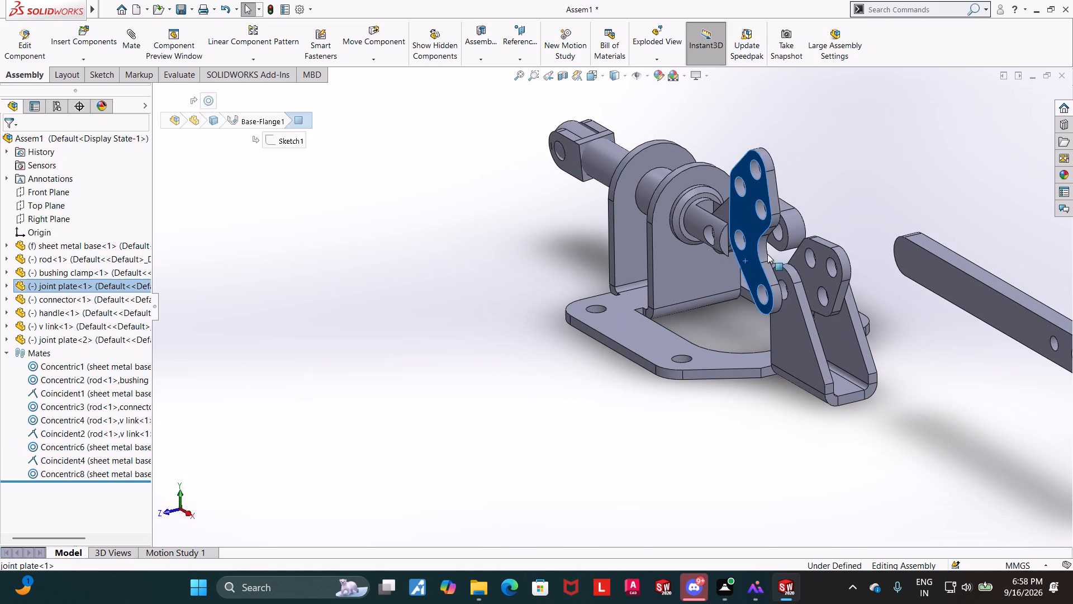
{"action": "left_click_drag", "start_coordinate": [767, 254], "coordinate": [888, 228]}
{"action": "left_click", "coordinate": [955, 220]}
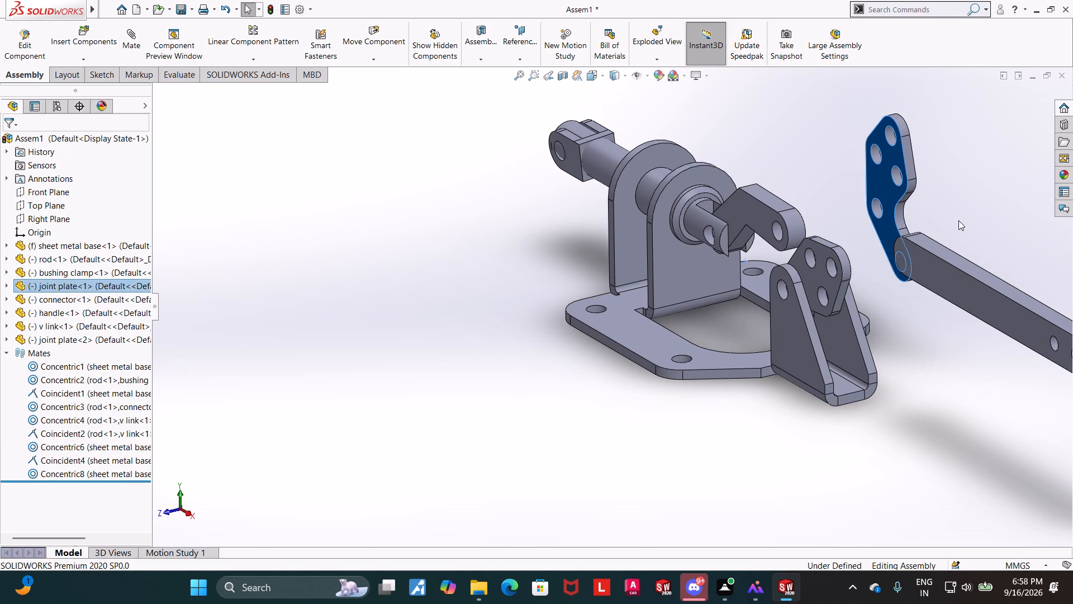
{"action": "middle_click_drag", "start_coordinate": [959, 220], "coordinate": [979, 222]}
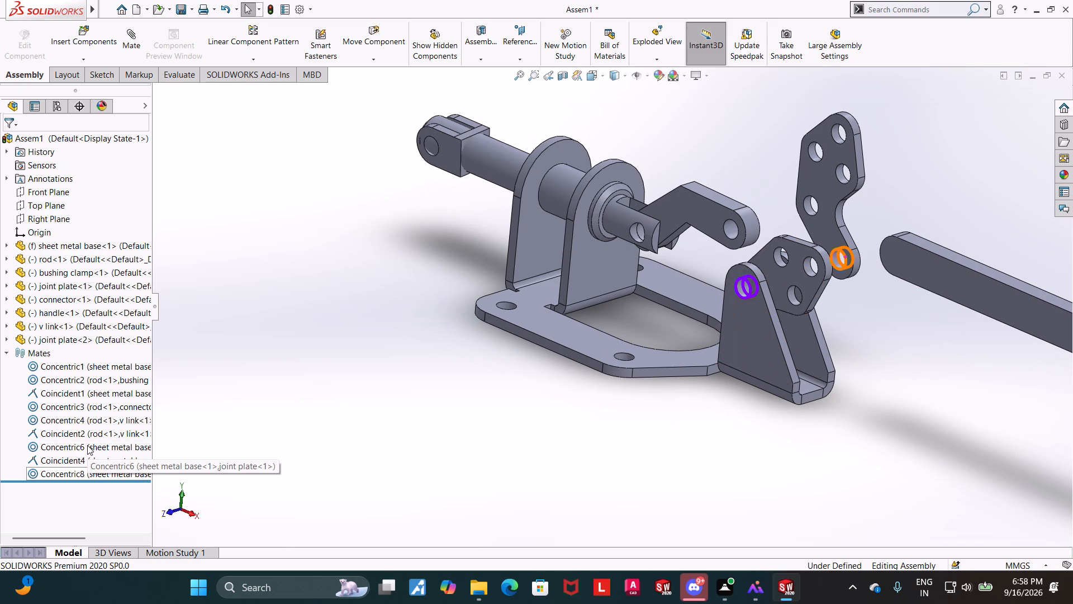
Delete the concentric mate between the sheet metal base and the first joint plate.
{"action": "right_click", "coordinate": [87, 445]}
{"action": "left_click", "coordinate": [106, 421]}
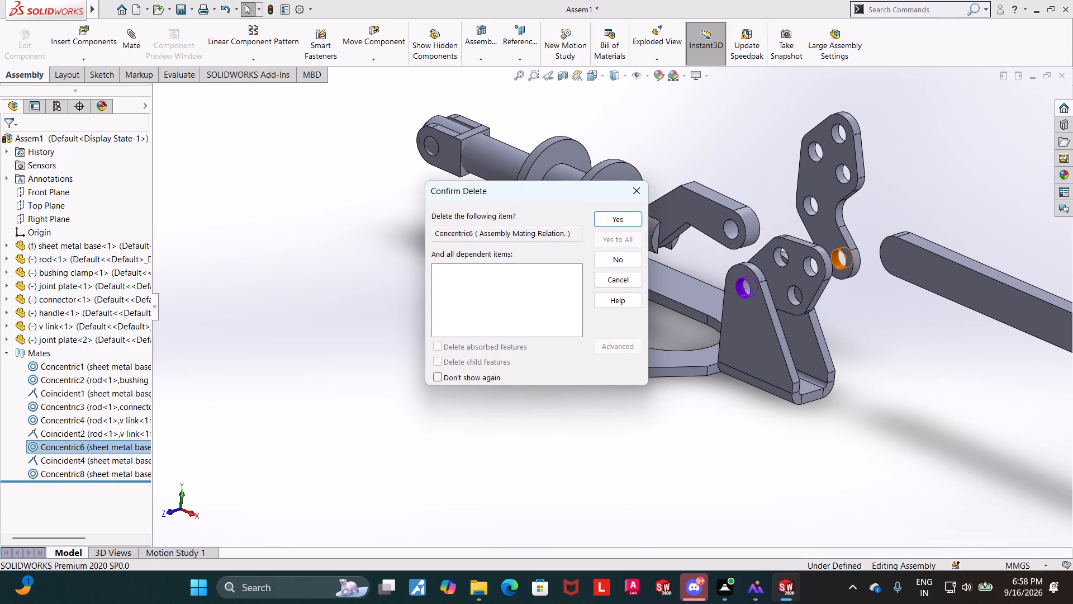
{"action": "left_click", "coordinate": [630, 221]}
Add a concentric mate between a hole of the first joint plate and the pivot hole in the base's end bracket.
{"action": "scroll", "coordinate": [880, 227], "scroll_direction": "down", "scroll_amount": 3}
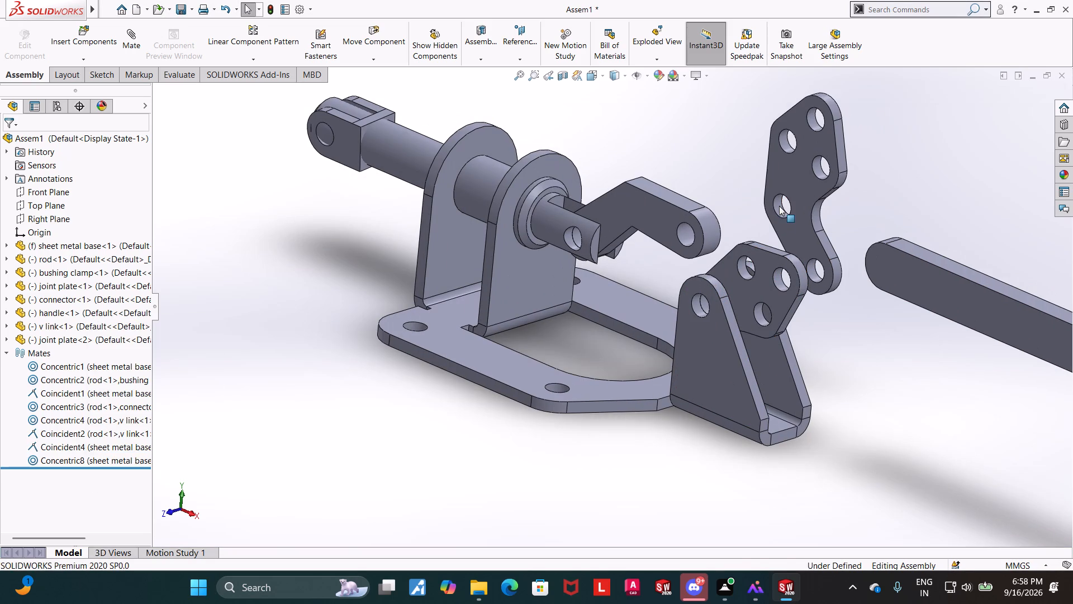
{"action": "left_click", "coordinate": [779, 206]}
{"action": "middle_click_drag", "start_coordinate": [919, 205], "coordinate": [851, 242]}
{"action": "scroll", "coordinate": [944, 237], "scroll_direction": "down", "scroll_amount": 3}
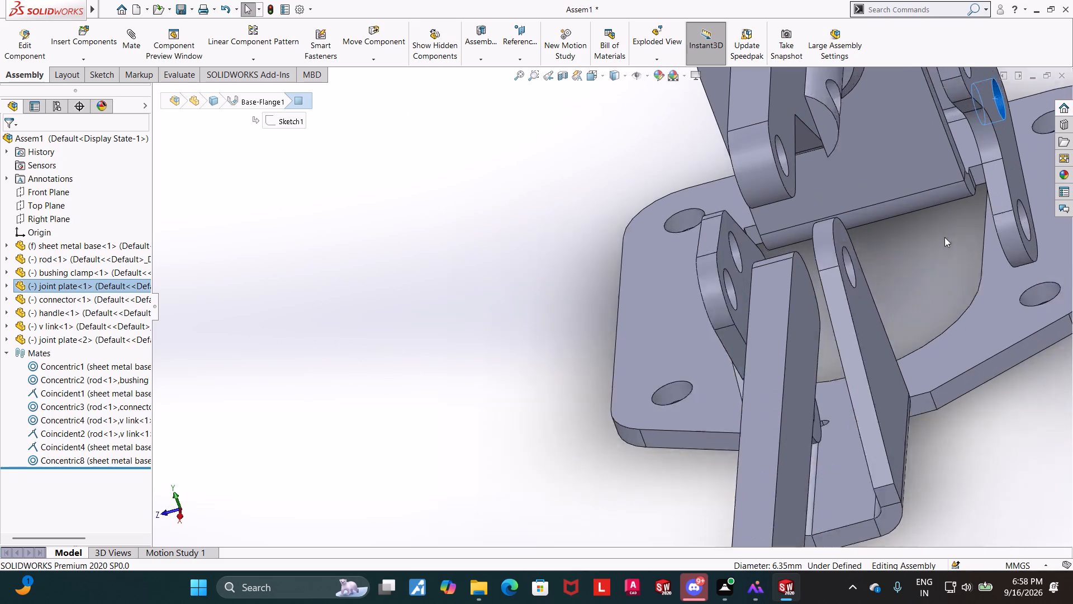
{"action": "scroll", "coordinate": [944, 237], "scroll_direction": "down", "scroll_amount": 3}
{"action": "left_click", "coordinate": [718, 301], "text": "ctrl"}
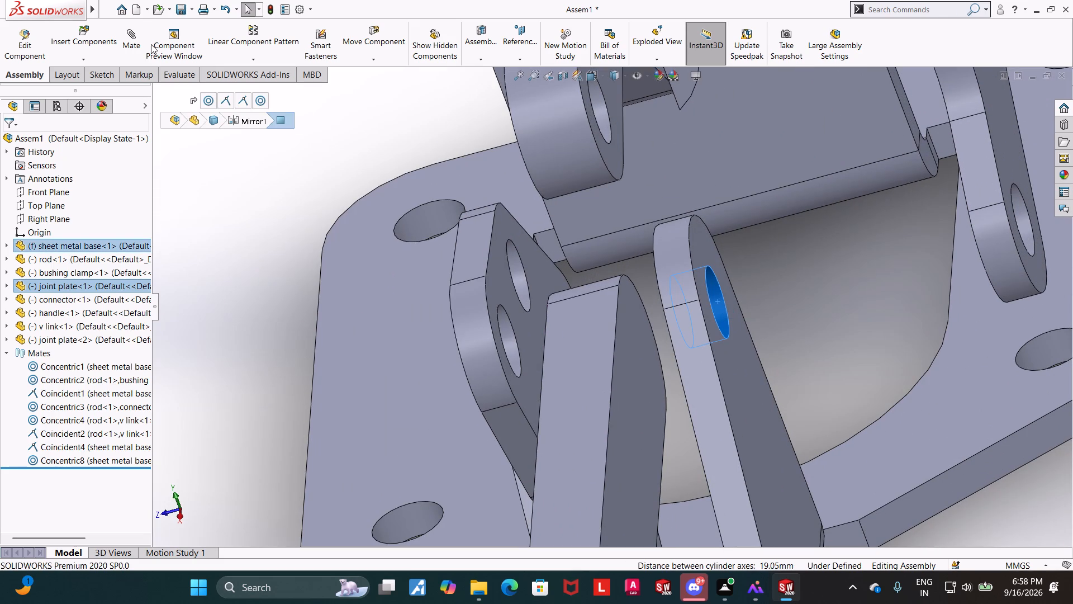
{"action": "left_click", "coordinate": [141, 36]}
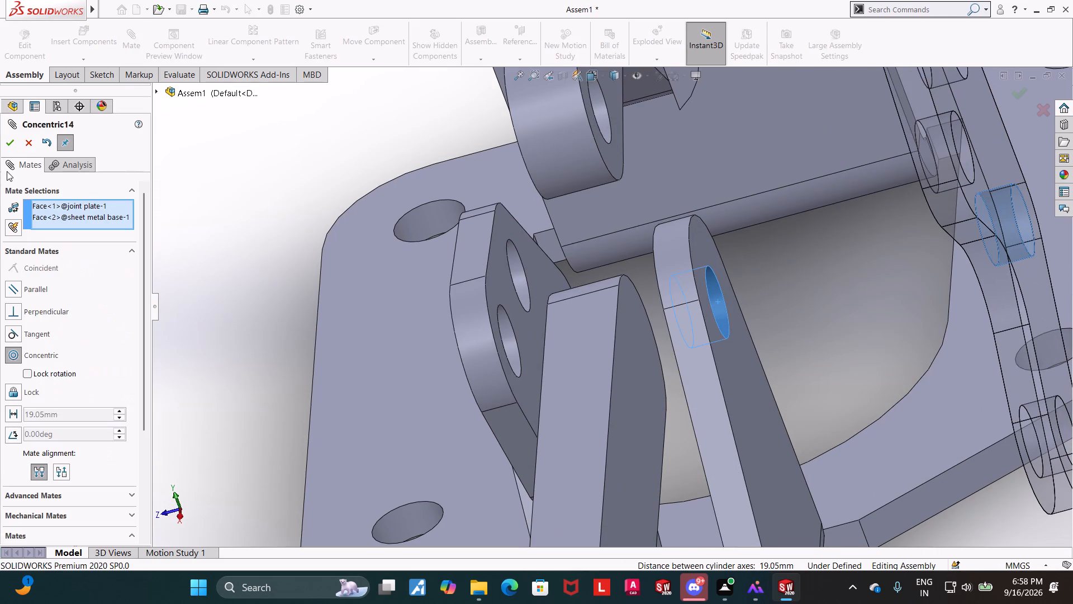
{"action": "left_click", "coordinate": [12, 145]}
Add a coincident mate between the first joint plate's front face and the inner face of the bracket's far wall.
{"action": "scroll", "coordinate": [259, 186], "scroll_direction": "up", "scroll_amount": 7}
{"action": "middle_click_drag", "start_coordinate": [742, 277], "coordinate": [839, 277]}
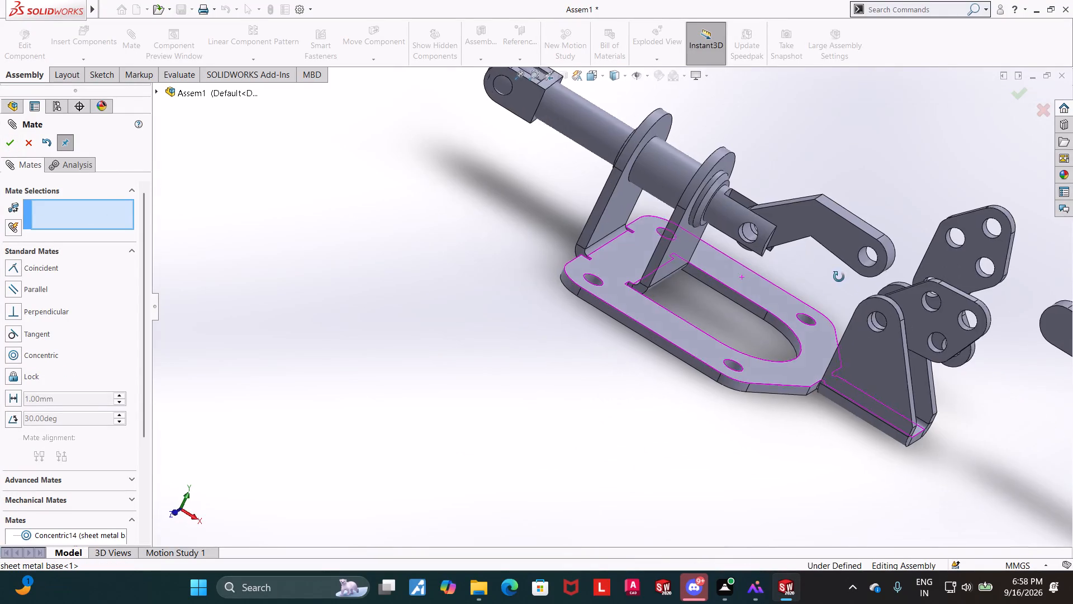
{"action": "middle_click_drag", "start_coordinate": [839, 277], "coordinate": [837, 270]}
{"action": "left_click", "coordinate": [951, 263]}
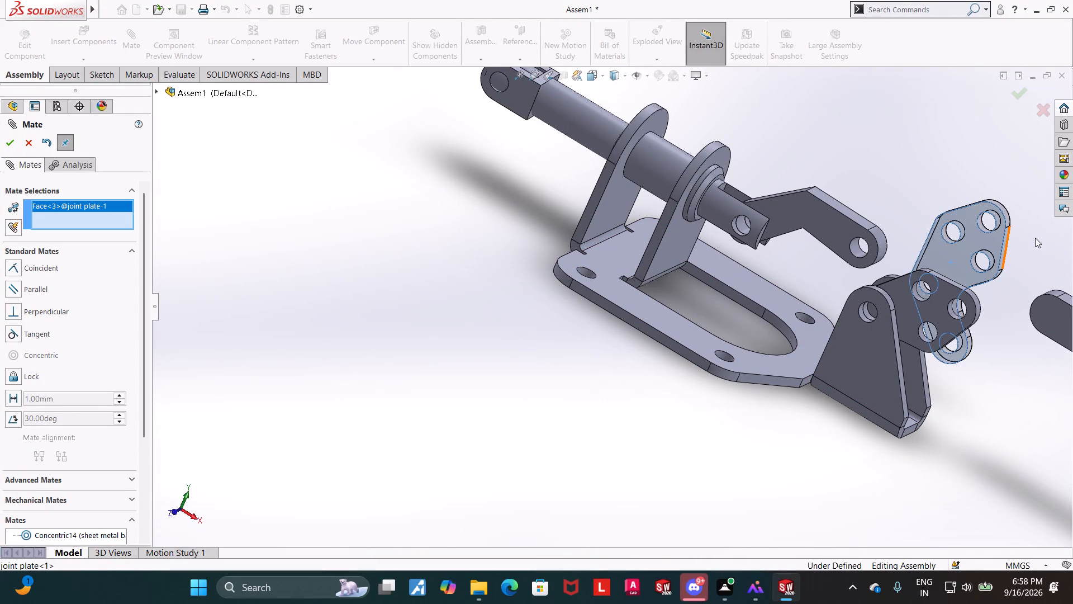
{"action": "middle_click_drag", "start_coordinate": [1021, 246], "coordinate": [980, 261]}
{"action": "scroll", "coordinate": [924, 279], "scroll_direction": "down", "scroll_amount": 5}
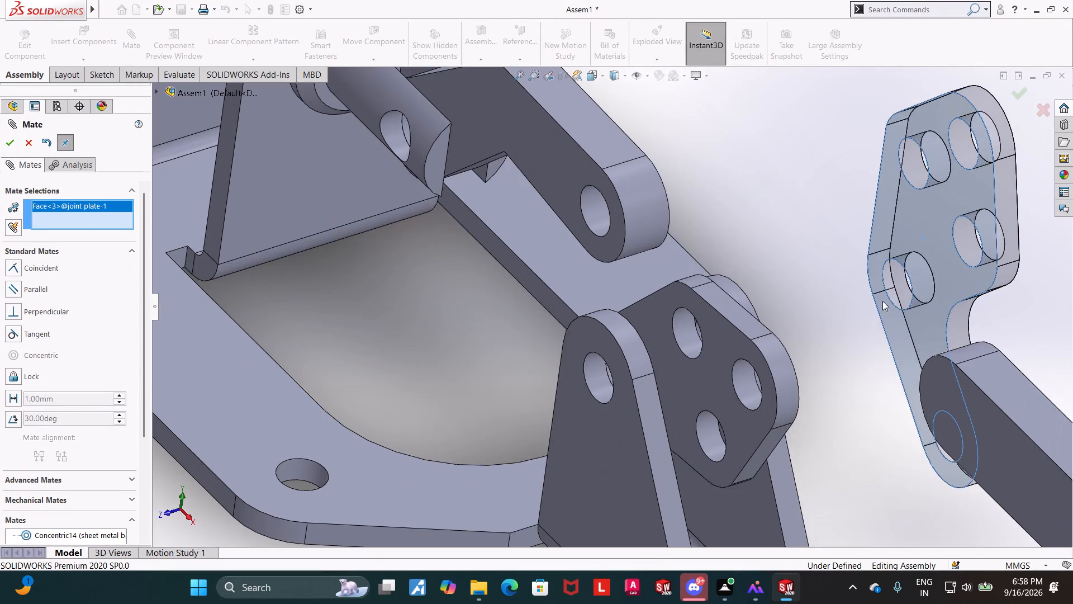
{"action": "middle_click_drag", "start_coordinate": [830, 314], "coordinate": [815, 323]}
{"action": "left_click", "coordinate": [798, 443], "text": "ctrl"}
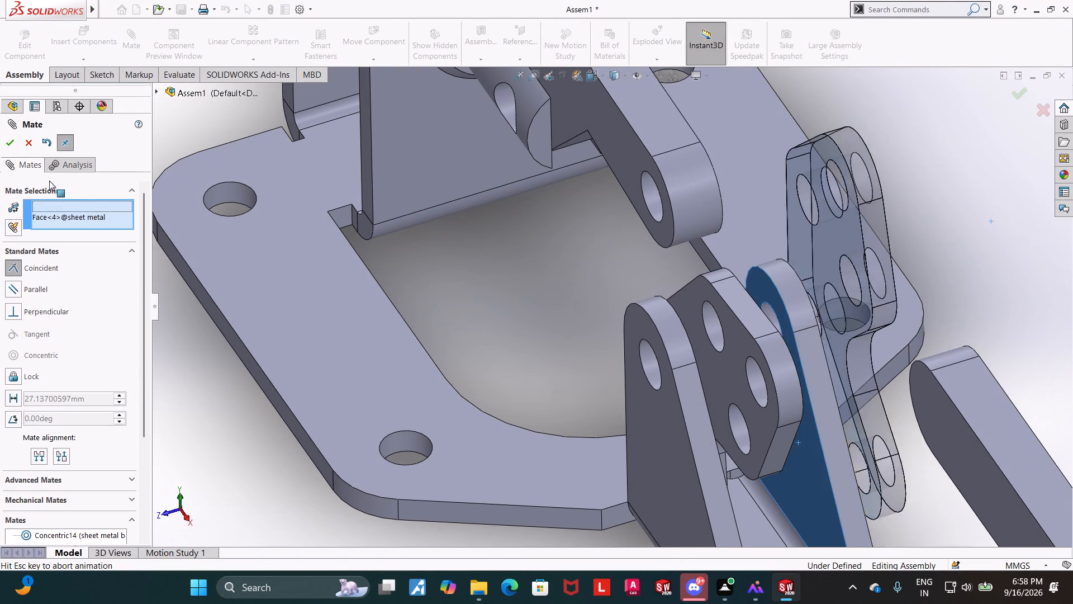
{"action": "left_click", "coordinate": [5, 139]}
Swing the first joint plate about its pivot, examine how it sits against the bracket wall, and leave the Mate command.
{"action": "scroll", "coordinate": [241, 287], "scroll_direction": "up", "scroll_amount": 3}
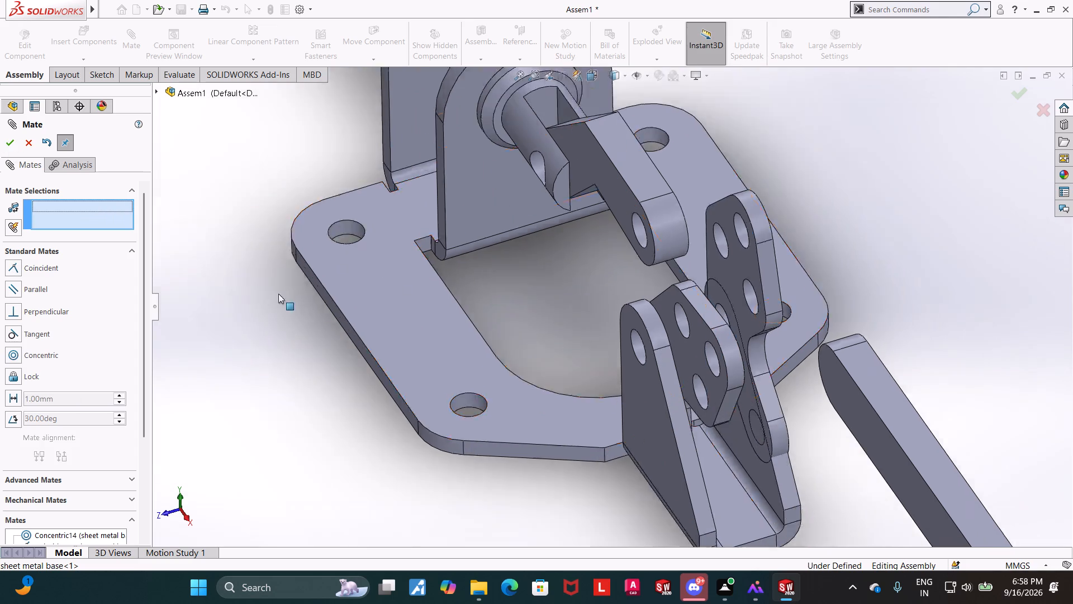
{"action": "scroll", "coordinate": [278, 294], "scroll_direction": "up", "scroll_amount": 3}
{"action": "left_click_drag", "start_coordinate": [675, 277], "coordinate": [682, 284]}
{"action": "left_click_drag", "start_coordinate": [685, 287], "coordinate": [687, 306]}
{"action": "left_click", "coordinate": [688, 310]}
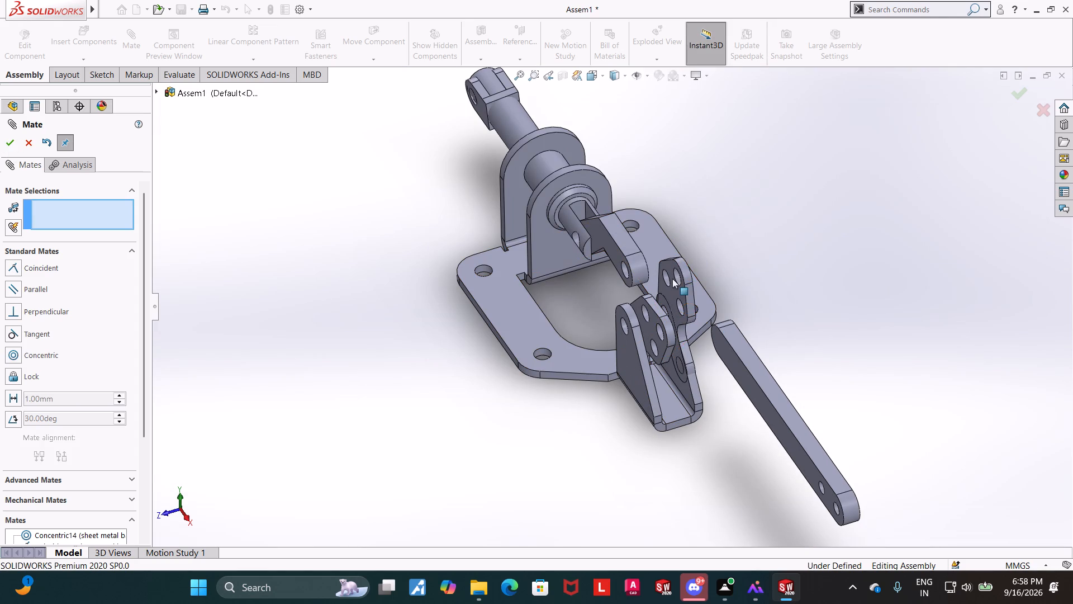
{"action": "left_click_drag", "start_coordinate": [672, 279], "coordinate": [700, 322]}
{"action": "middle_click_drag", "start_coordinate": [737, 290], "coordinate": [723, 261]}
{"action": "scroll", "coordinate": [664, 273], "scroll_direction": "down", "scroll_amount": 4}
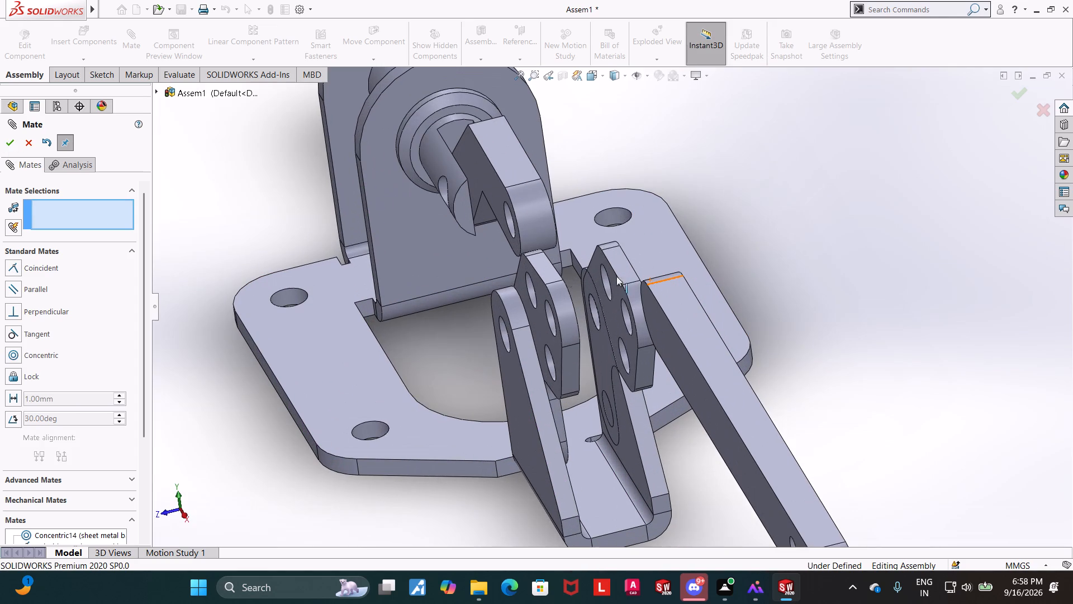
{"action": "left_click", "coordinate": [32, 138]}
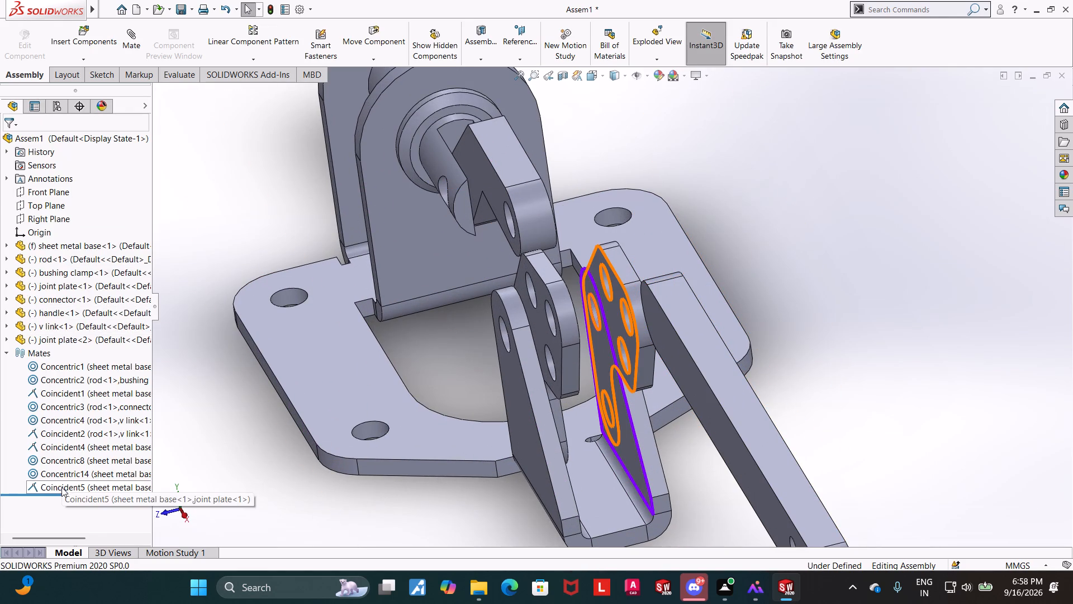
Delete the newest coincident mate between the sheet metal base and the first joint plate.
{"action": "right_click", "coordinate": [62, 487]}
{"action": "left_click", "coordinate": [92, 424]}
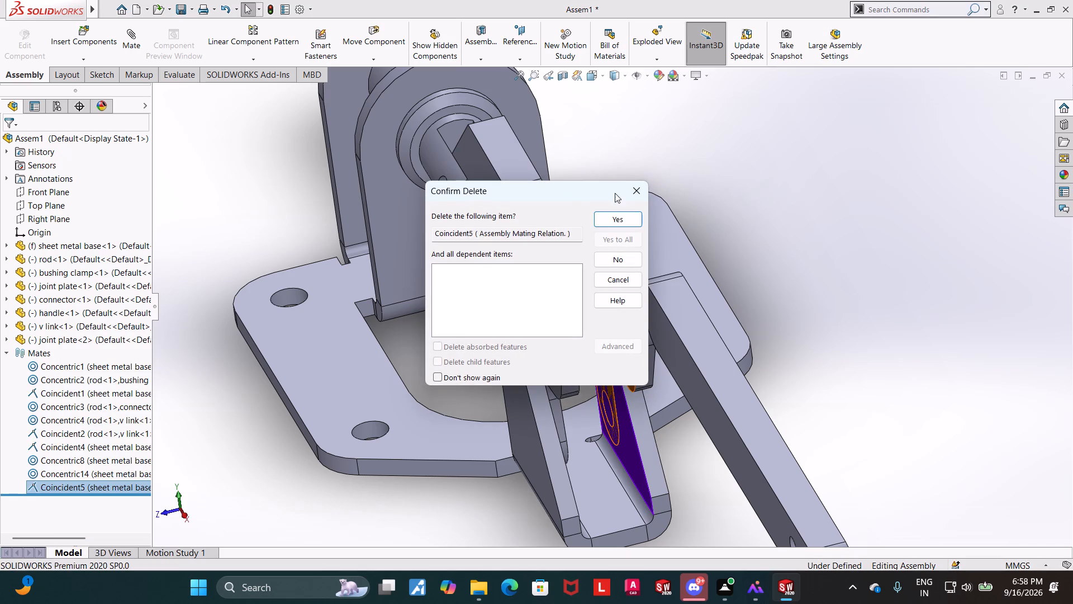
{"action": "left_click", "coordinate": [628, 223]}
Pull the first joint plate away from the bracket and mate its back face coincident with the far wall's inner face.
{"action": "left_click_drag", "start_coordinate": [610, 306], "coordinate": [682, 287]}
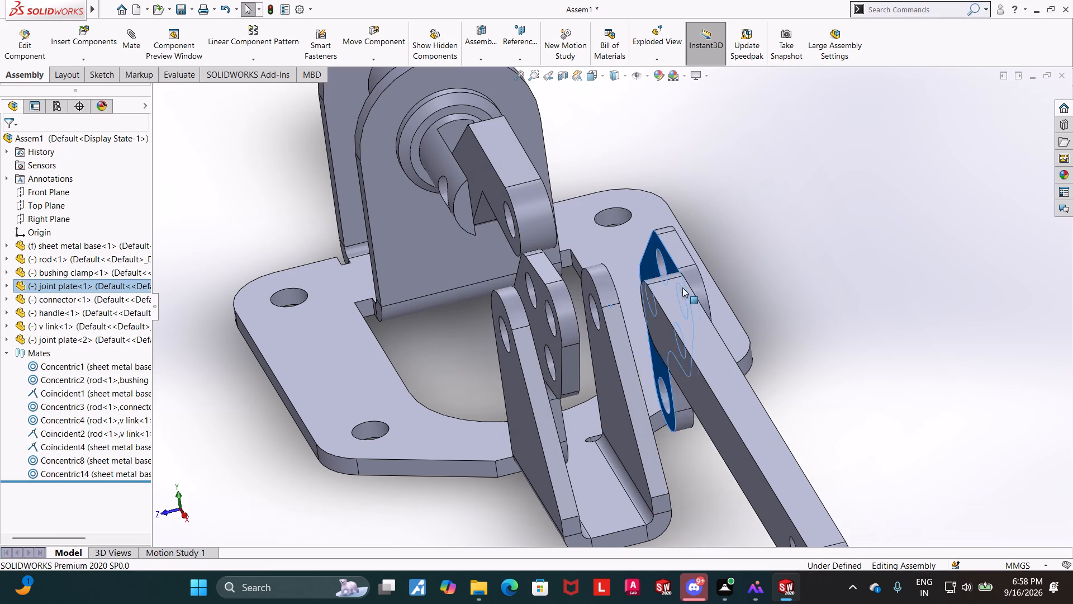
{"action": "left_click_drag", "start_coordinate": [682, 287], "coordinate": [692, 286]}
{"action": "middle_click_drag", "start_coordinate": [886, 257], "coordinate": [830, 268]}
{"action": "scroll", "coordinate": [990, 305], "scroll_direction": "up", "scroll_amount": 4}
{"action": "left_click", "coordinate": [1001, 346]}
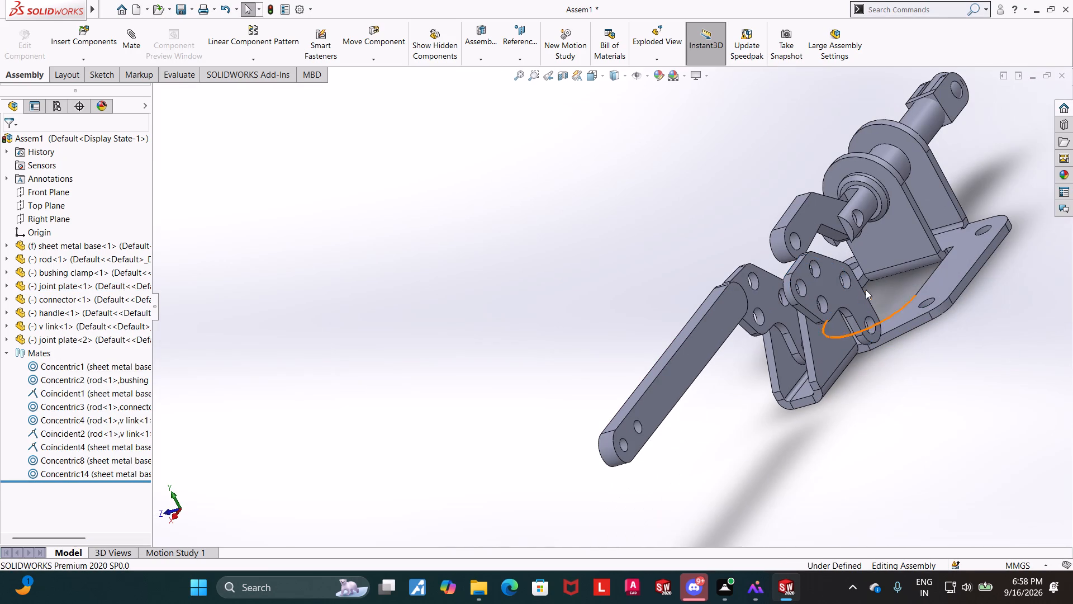
{"action": "left_click", "coordinate": [856, 296]}
{"action": "middle_click_drag", "start_coordinate": [864, 426], "coordinate": [944, 430]}
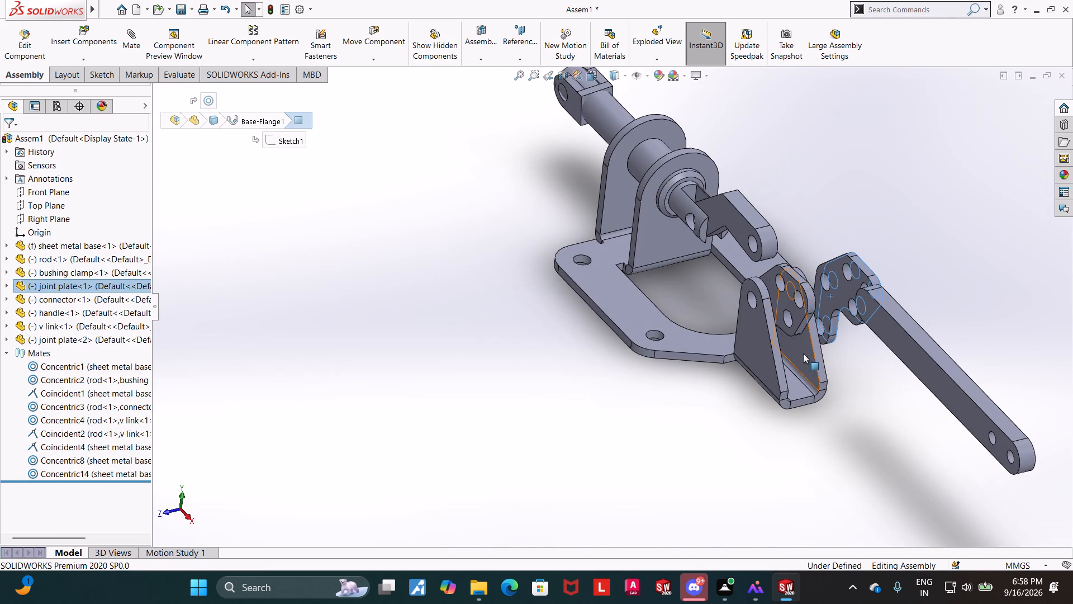
{"action": "left_click", "coordinate": [803, 353], "text": "ctrl"}
{"action": "left_click", "coordinate": [128, 39]}
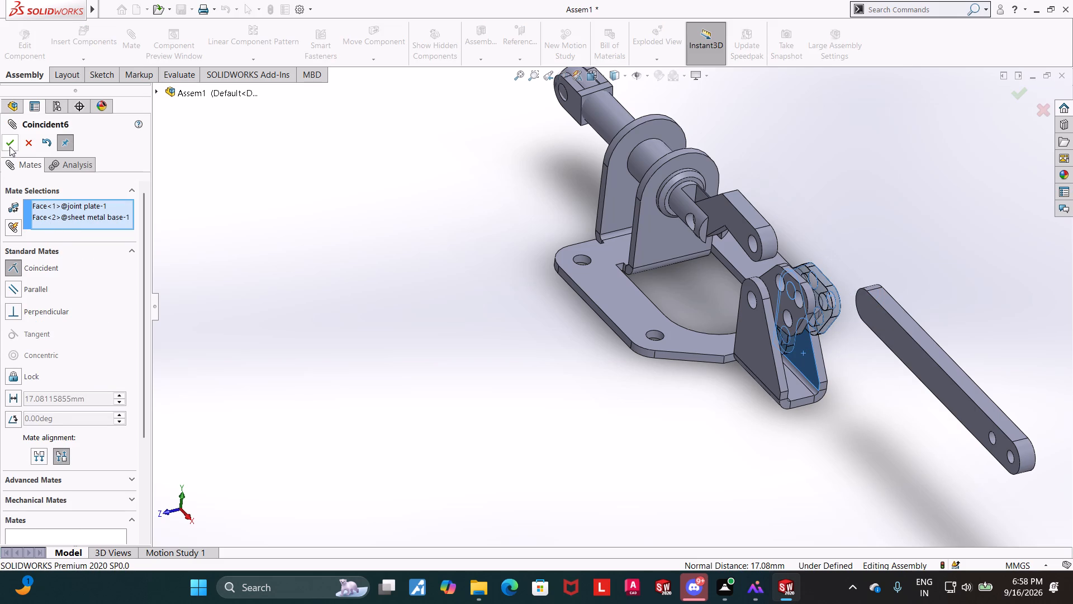
{"action": "left_click", "coordinate": [10, 147]}
Add a parallel mate between the flat faces of the first and second joint plates.
{"action": "scroll", "coordinate": [837, 404], "scroll_direction": "down", "scroll_amount": 6}
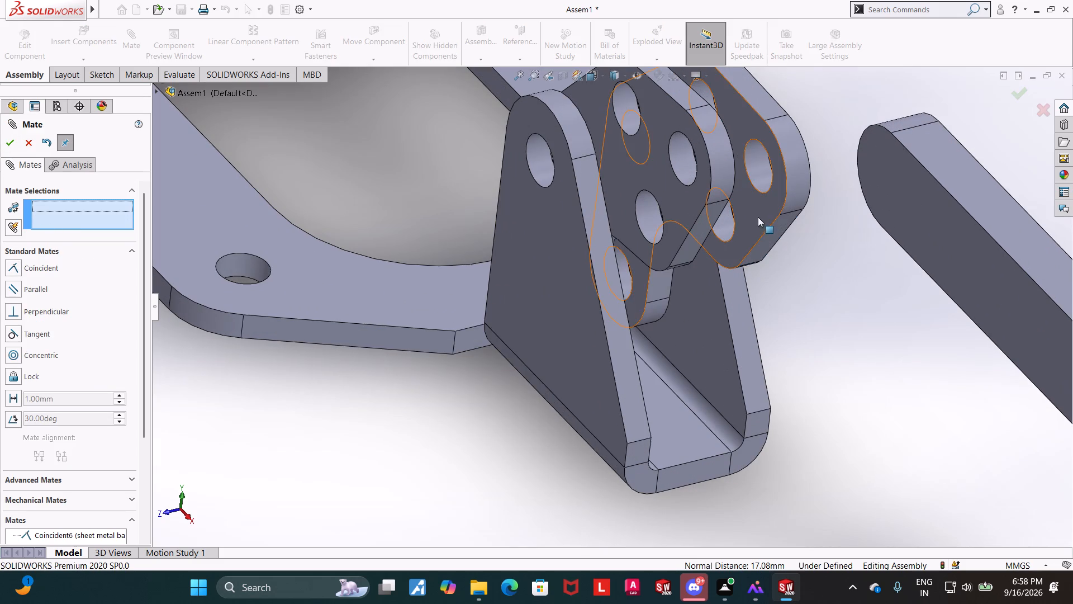
{"action": "left_click", "coordinate": [758, 217]}
{"action": "middle_click_drag", "start_coordinate": [799, 369], "coordinate": [744, 370]}
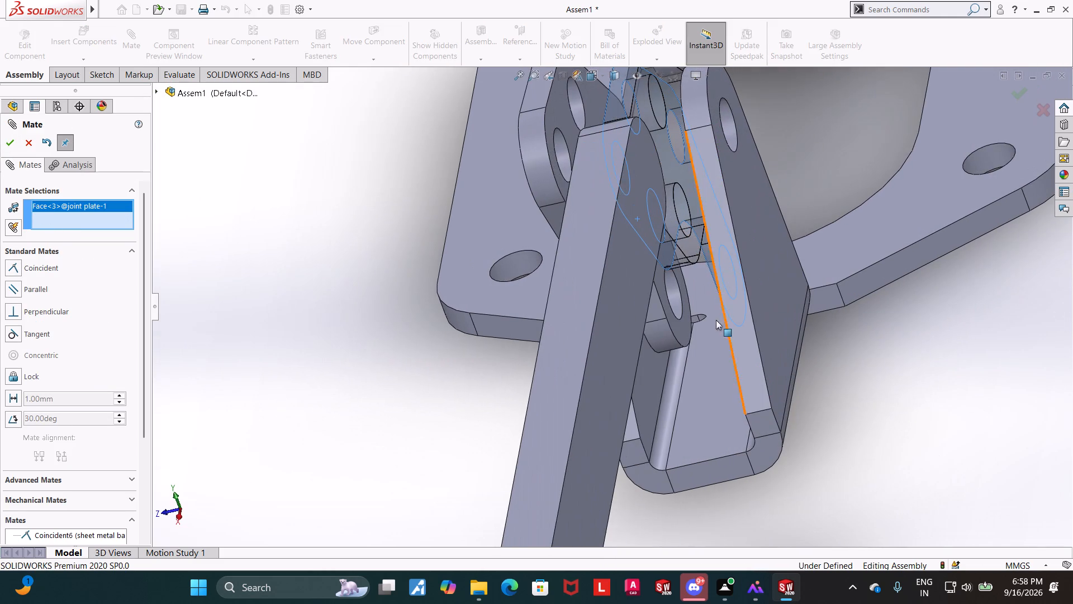
{"action": "left_click", "coordinate": [562, 114], "text": "ctrl"}
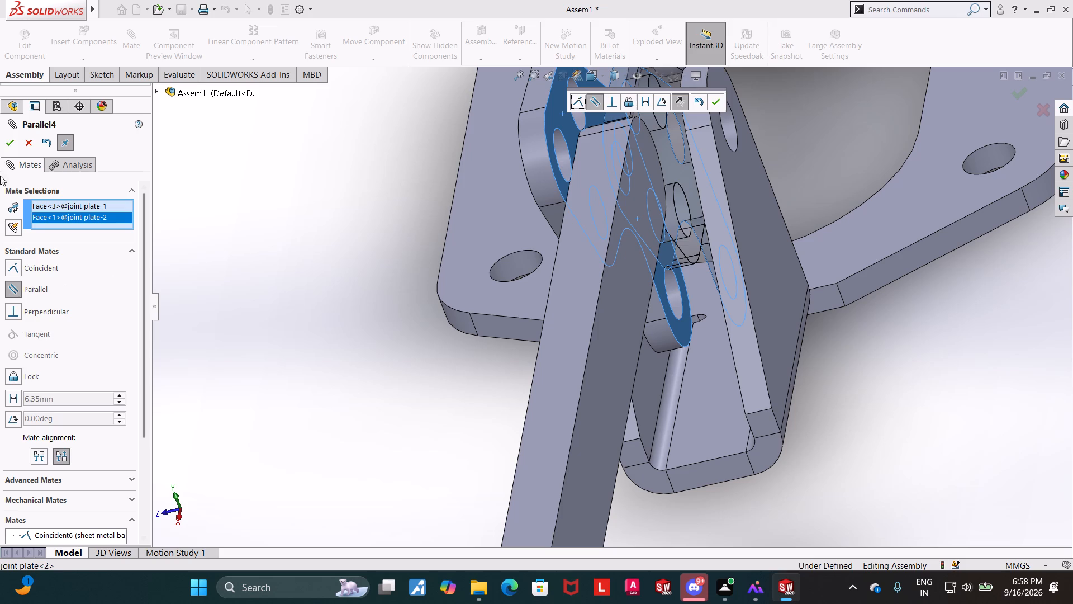
{"action": "left_click", "coordinate": [11, 139]}
Add a concentric mate between the second joint plate's pivot hole and the hole at the v link's free end.
{"action": "middle_click_drag", "start_coordinate": [1034, 339], "coordinate": [1058, 333]}
{"action": "scroll", "coordinate": [1052, 336], "scroll_direction": "up", "scroll_amount": 6}
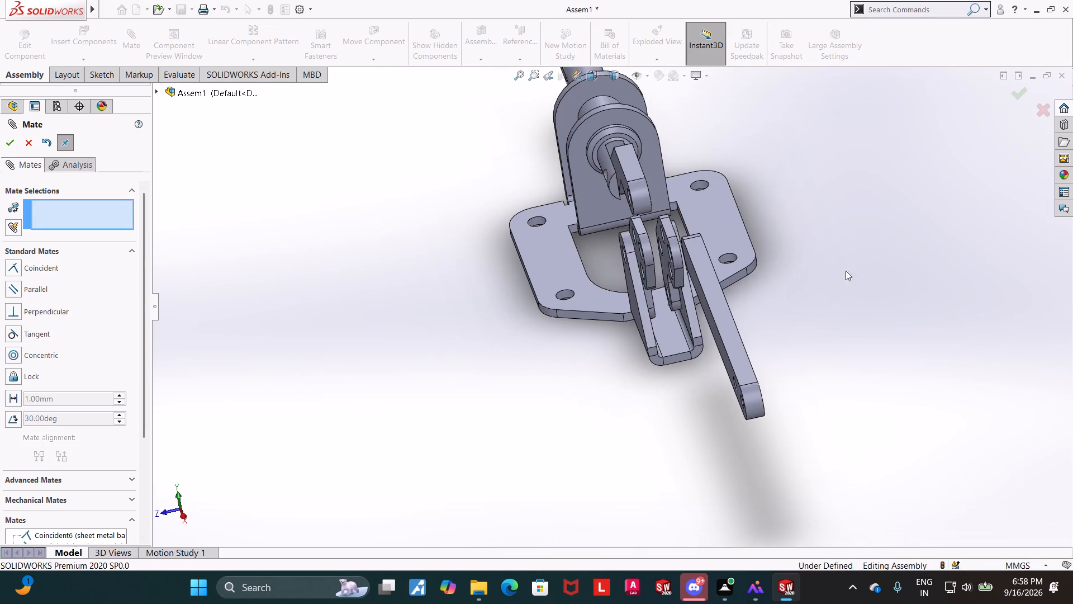
{"action": "scroll", "coordinate": [678, 221], "scroll_direction": "down", "scroll_amount": 3}
{"action": "middle_click_drag", "start_coordinate": [812, 258], "coordinate": [874, 259]}
{"action": "scroll", "coordinate": [868, 304], "scroll_direction": "down", "scroll_amount": 6}
{"action": "middle_click_drag", "start_coordinate": [852, 309], "coordinate": [861, 308]}
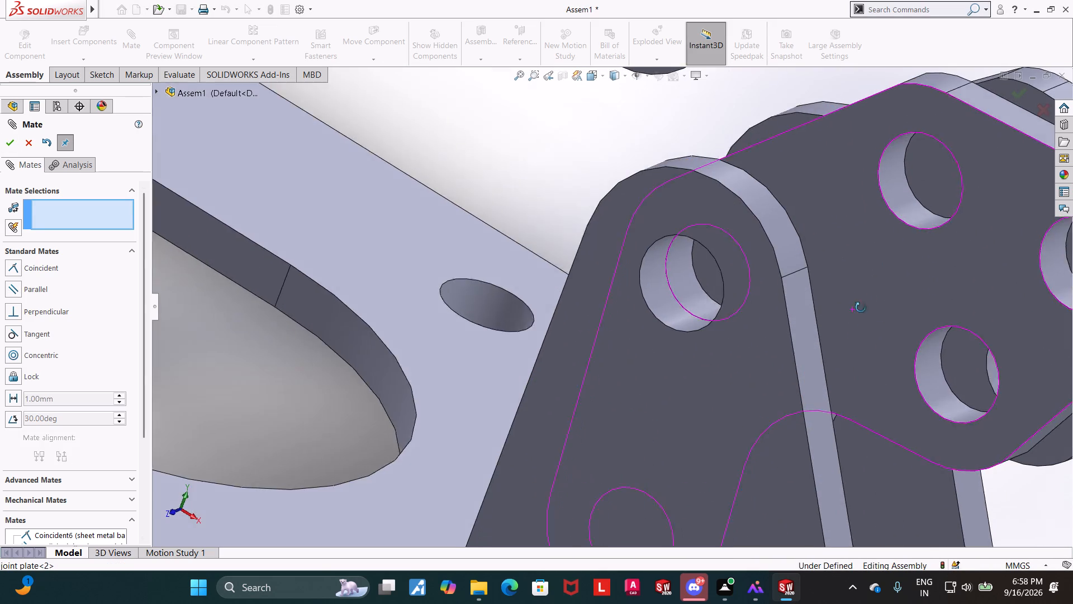
{"action": "middle_click_drag", "start_coordinate": [861, 308], "coordinate": [873, 303]}
{"action": "left_click", "coordinate": [672, 301]}
{"action": "scroll", "coordinate": [672, 301], "scroll_direction": "up", "scroll_amount": 5}
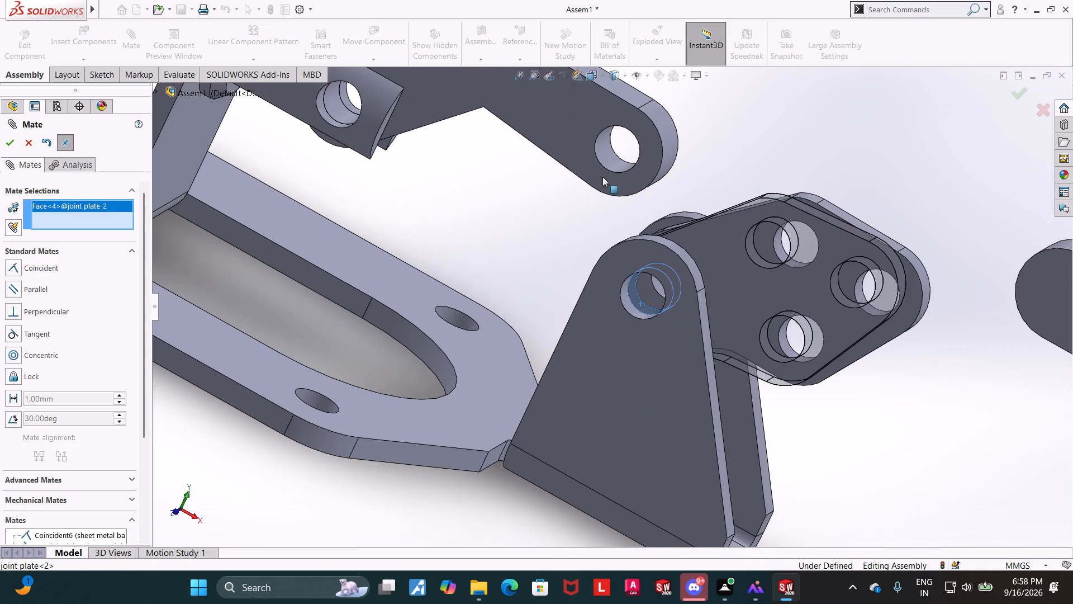
{"action": "left_click", "coordinate": [608, 176], "text": "ctrl"}
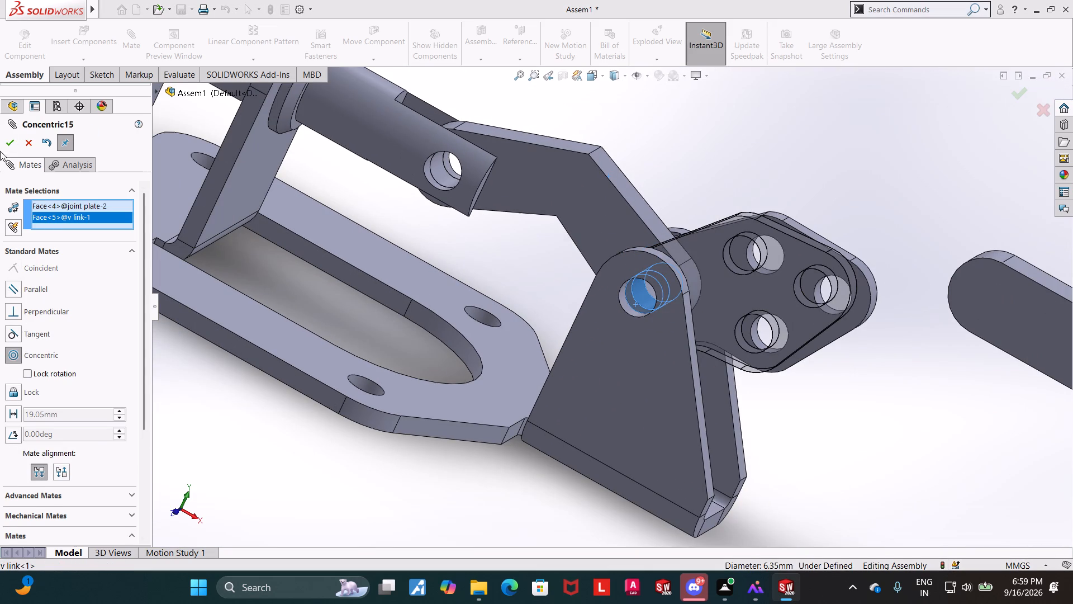
{"action": "left_click", "coordinate": [8, 143]}
Add a concentric mate between the handle's end hole and the lower hole of the second joint plate.
{"action": "scroll", "coordinate": [410, 302], "scroll_direction": "up", "scroll_amount": 5}
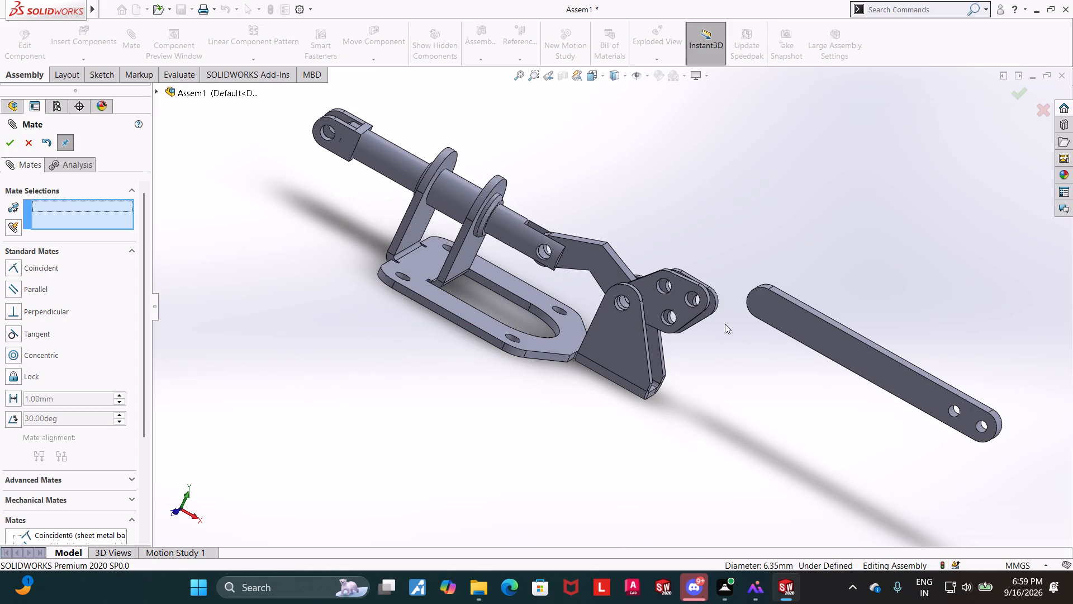
{"action": "scroll", "coordinate": [716, 274], "scroll_direction": "down", "scroll_amount": 4}
{"action": "middle_click_drag", "start_coordinate": [701, 301], "coordinate": [711, 331]}
{"action": "left_click_drag", "start_coordinate": [615, 322], "coordinate": [621, 328]}
{"action": "scroll", "coordinate": [805, 413], "scroll_direction": "up", "scroll_amount": 8}
{"action": "scroll", "coordinate": [762, 368], "scroll_direction": "down", "scroll_amount": 7}
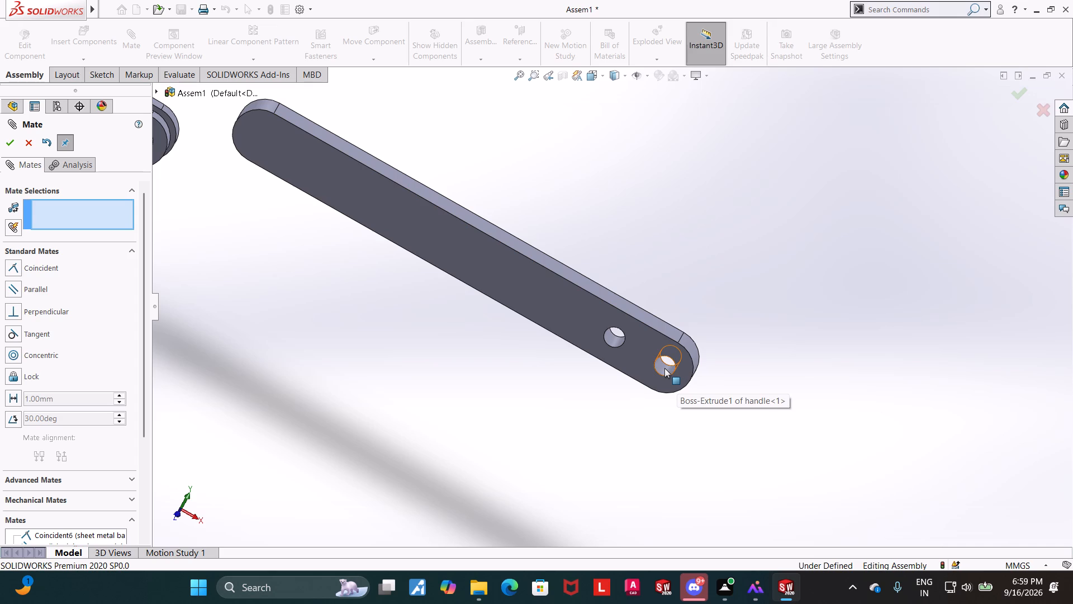
{"action": "left_click", "coordinate": [664, 368]}
{"action": "scroll", "coordinate": [664, 368], "scroll_direction": "up", "scroll_amount": 6}
{"action": "scroll", "coordinate": [428, 235], "scroll_direction": "down", "scroll_amount": 10}
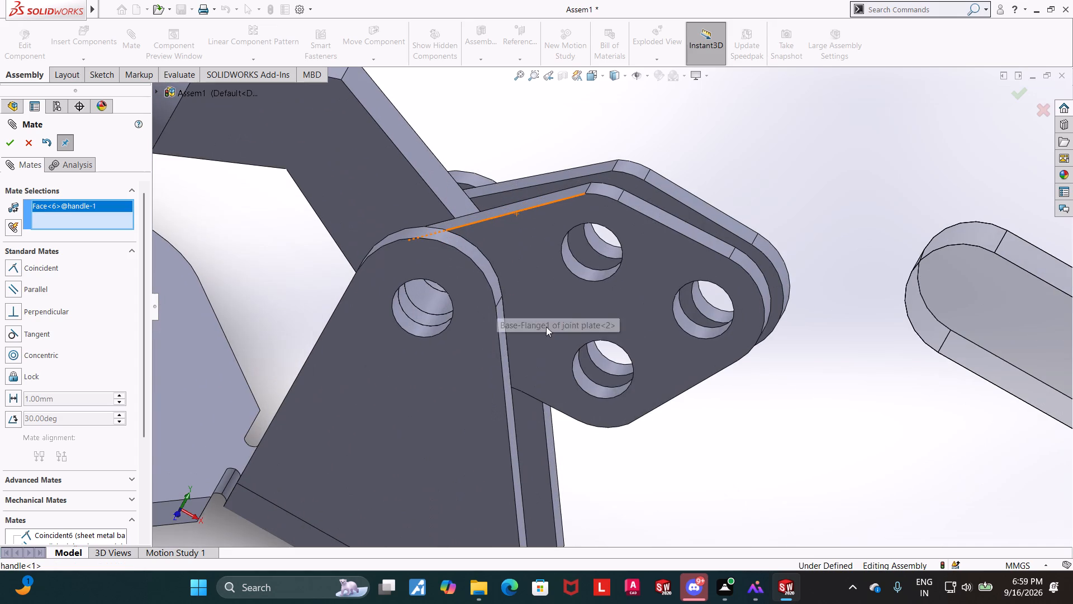
{"action": "left_click", "coordinate": [595, 389], "text": "ctrl"}
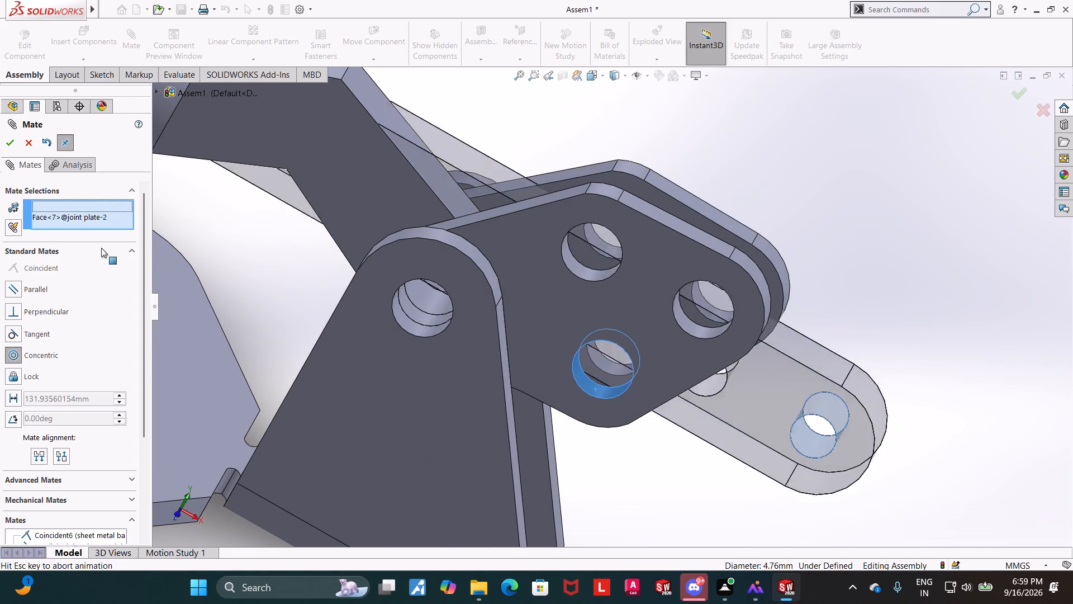
{"action": "left_click", "coordinate": [7, 147]}
Move the handle clear of the joint plates and swing it nearly upright with its holes exposed.
{"action": "scroll", "coordinate": [241, 233], "scroll_direction": "up", "scroll_amount": 7}
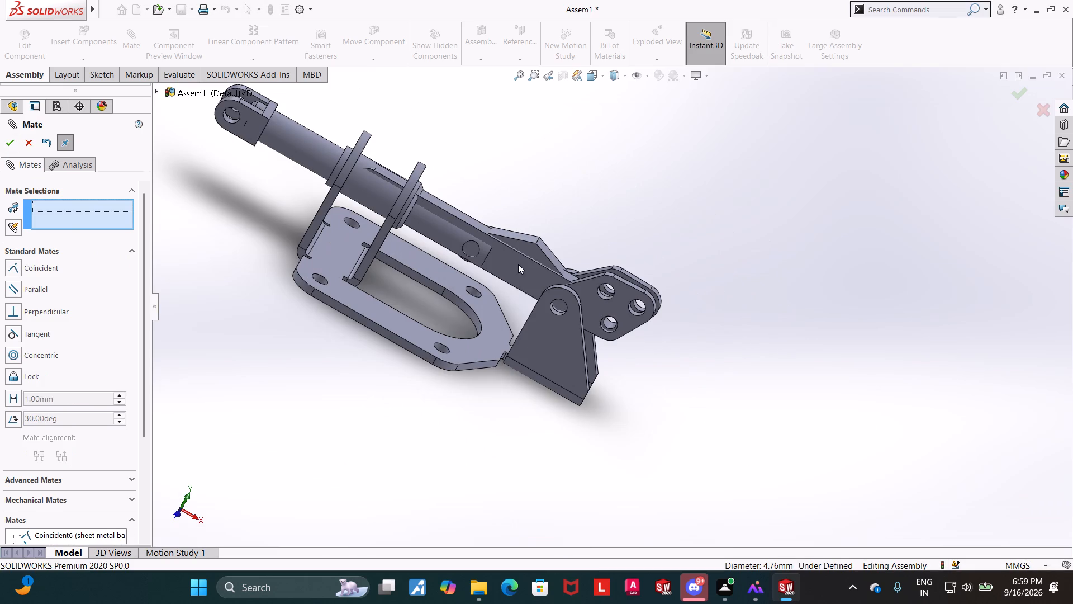
{"action": "left_click_drag", "start_coordinate": [517, 264], "coordinate": [737, 209]}
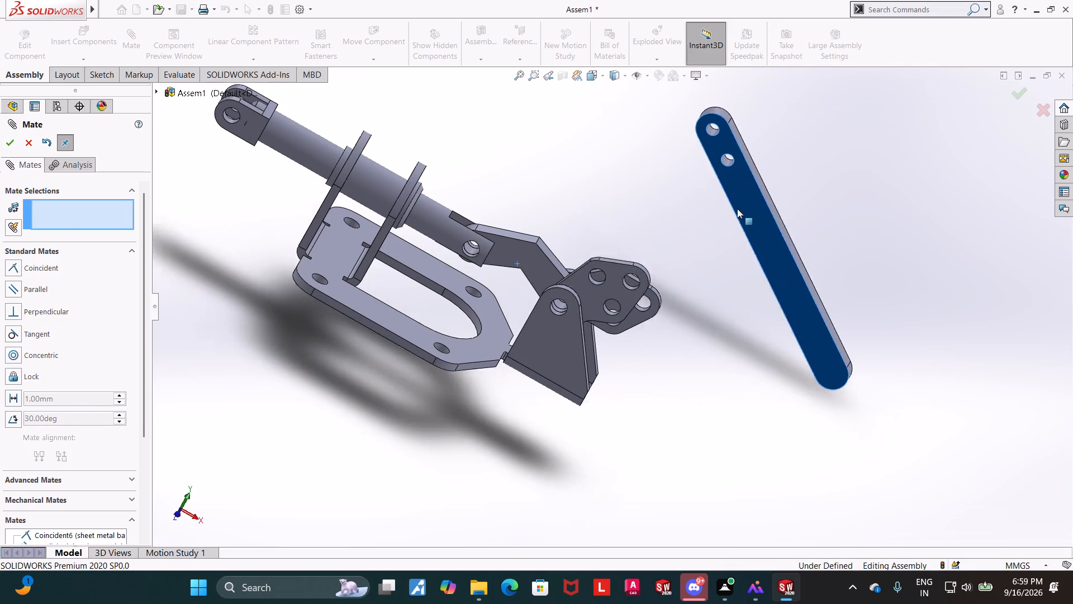
{"action": "left_click_drag", "start_coordinate": [737, 209], "coordinate": [731, 206]}
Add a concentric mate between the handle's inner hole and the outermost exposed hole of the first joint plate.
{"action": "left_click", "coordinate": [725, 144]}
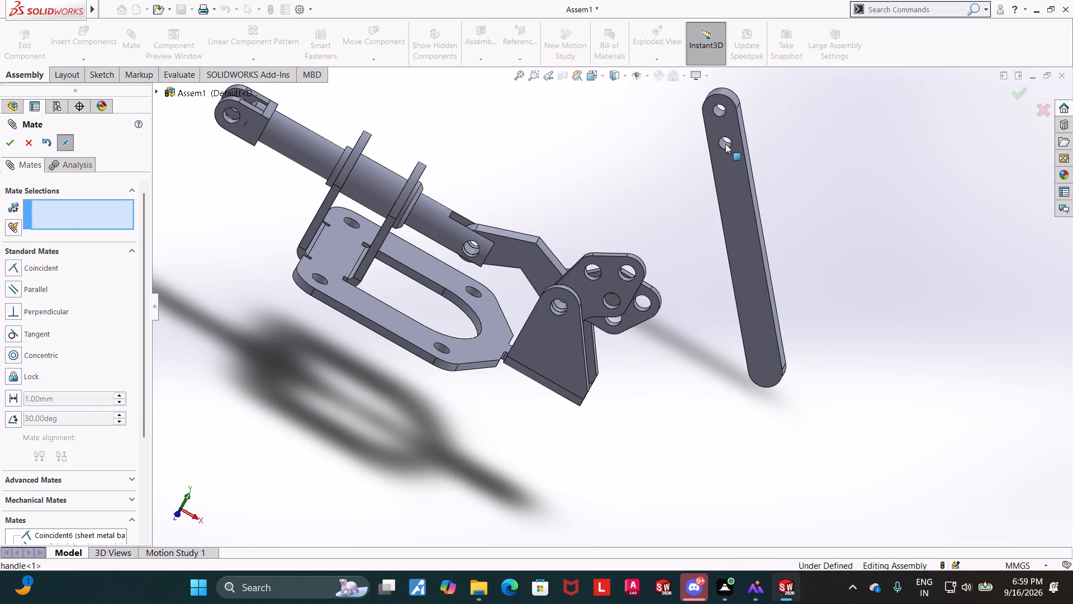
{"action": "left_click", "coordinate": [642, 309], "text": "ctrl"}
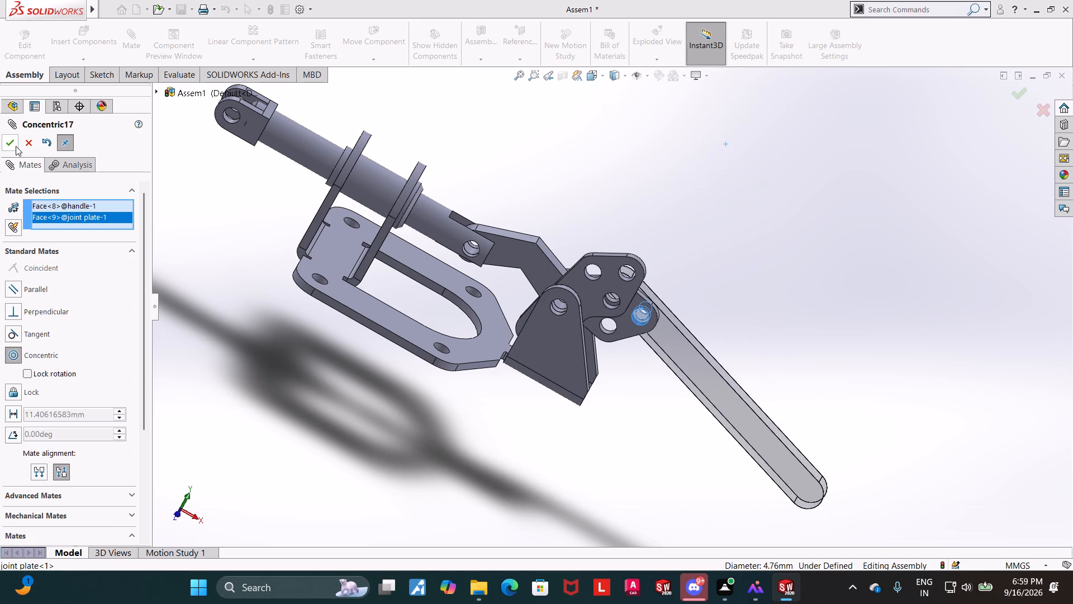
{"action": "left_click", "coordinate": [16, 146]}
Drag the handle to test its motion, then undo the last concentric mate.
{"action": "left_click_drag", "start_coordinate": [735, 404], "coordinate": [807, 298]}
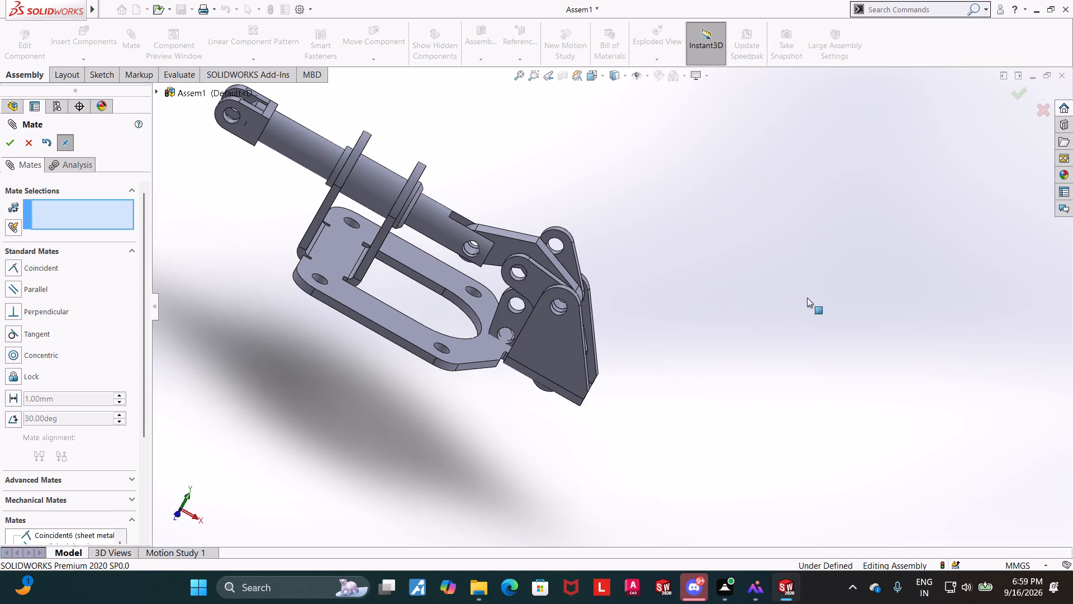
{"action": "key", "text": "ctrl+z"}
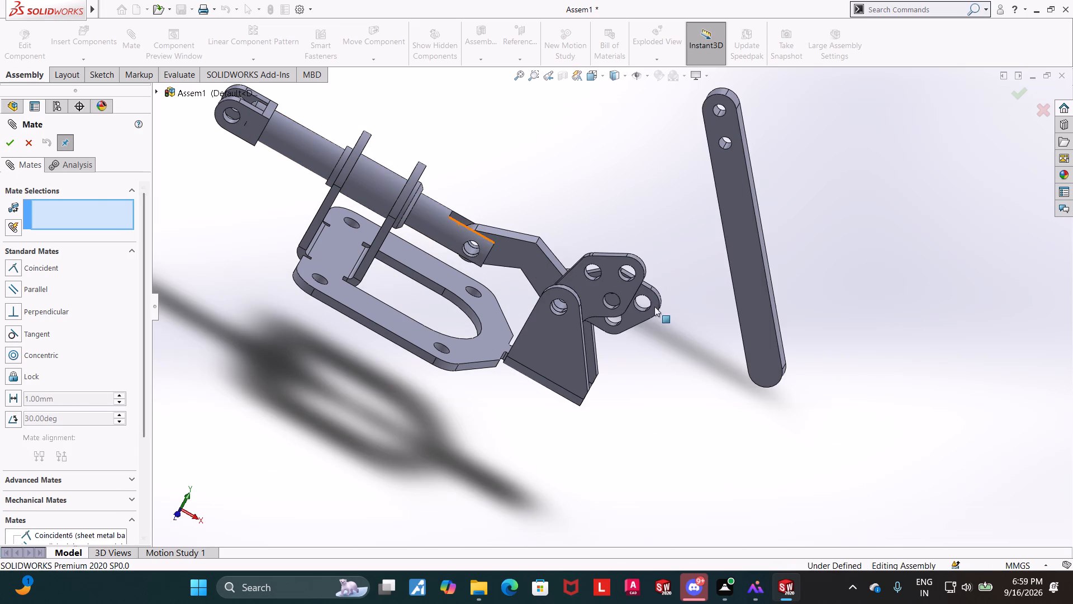
Add a concentric mate between the handle's end hole and the lower hole of the first joint plate.
{"action": "scroll", "coordinate": [714, 108], "scroll_direction": "down", "scroll_amount": 4}
{"action": "left_click", "coordinate": [696, 170]}
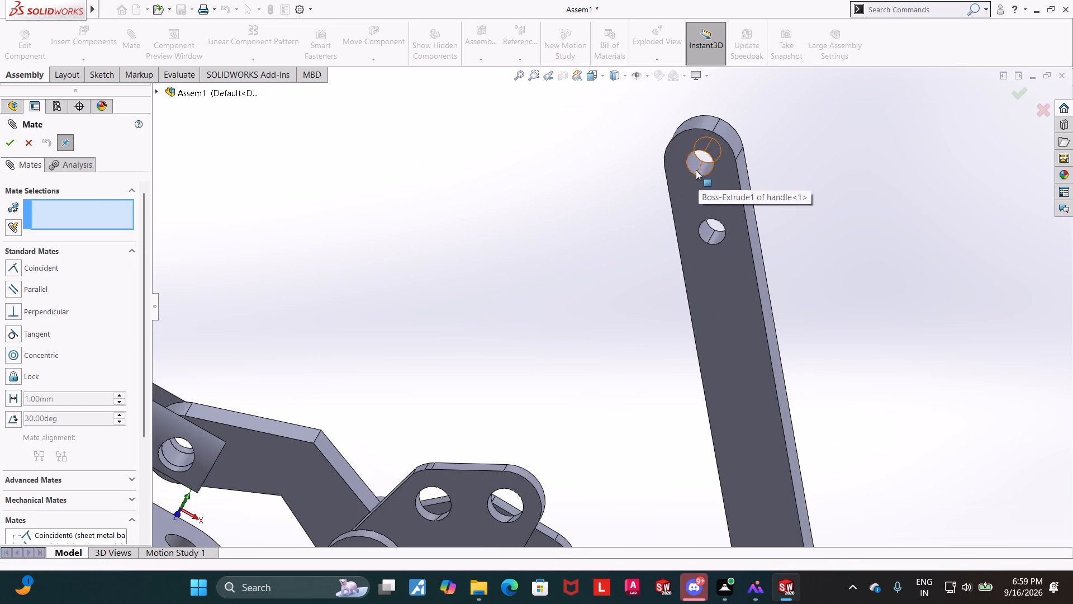
{"action": "scroll", "coordinate": [613, 242], "scroll_direction": "up", "scroll_amount": 2}
{"action": "middle_click_drag", "start_coordinate": [572, 275], "coordinate": [566, 306]}
{"action": "scroll", "coordinate": [568, 477], "scroll_direction": "down", "scroll_amount": 4}
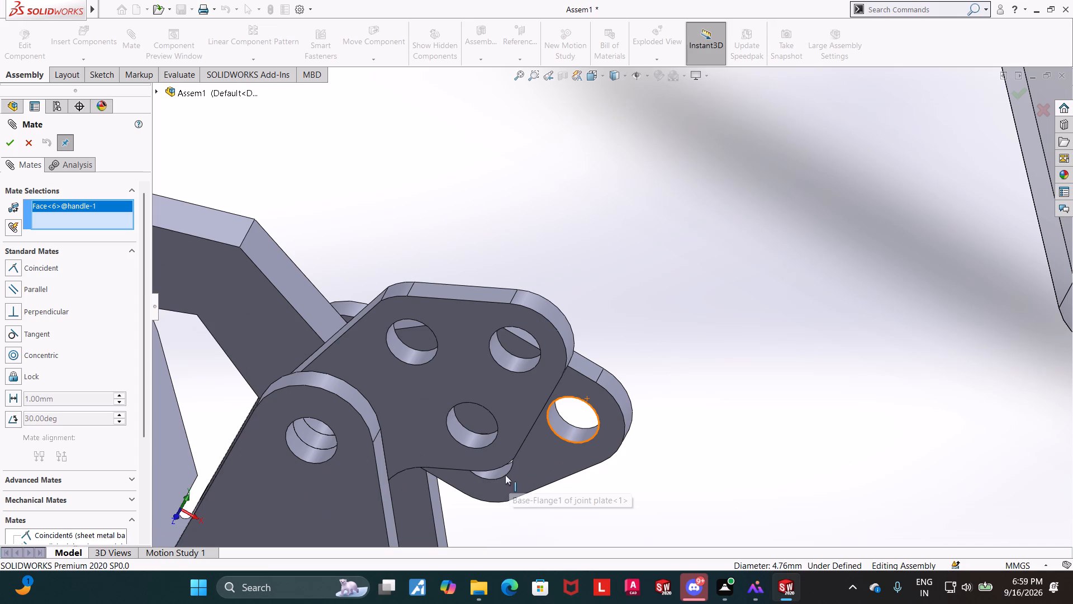
{"action": "left_click", "coordinate": [496, 473], "text": "ctrl"}
{"action": "left_click", "coordinate": [9, 142]}
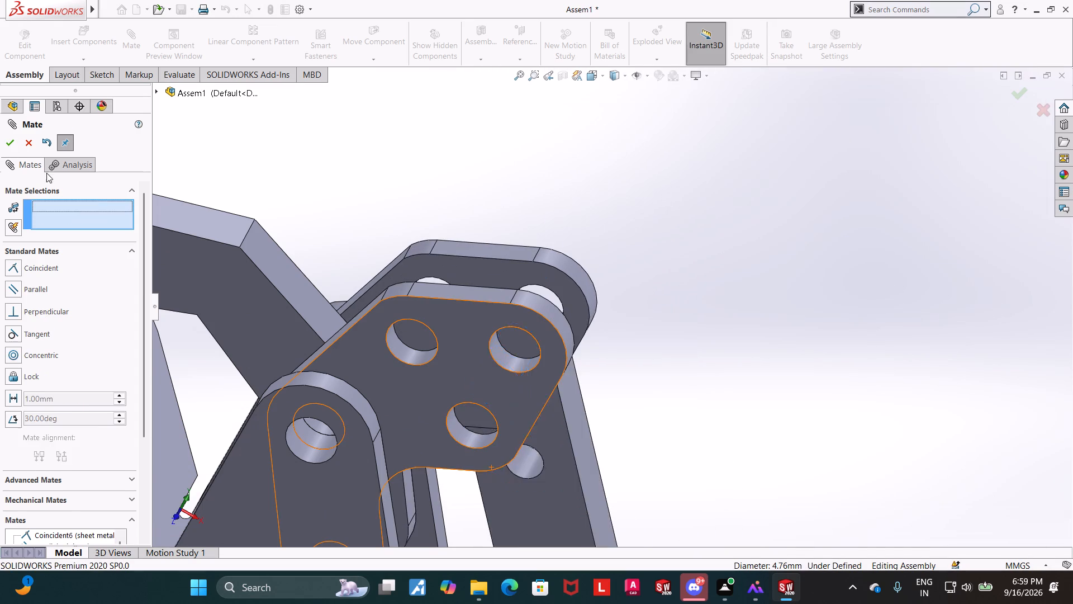
Leave the Mate command and move the handle clear of the joint plates with its two holes exposed.
{"action": "scroll", "coordinate": [223, 252], "scroll_direction": "up", "scroll_amount": 6}
{"action": "left_click_drag", "start_coordinate": [605, 429], "coordinate": [767, 267]}
{"action": "left_click", "coordinate": [31, 144]}
{"action": "scroll", "coordinate": [62, 421], "scroll_direction": "down", "scroll_amount": 6}
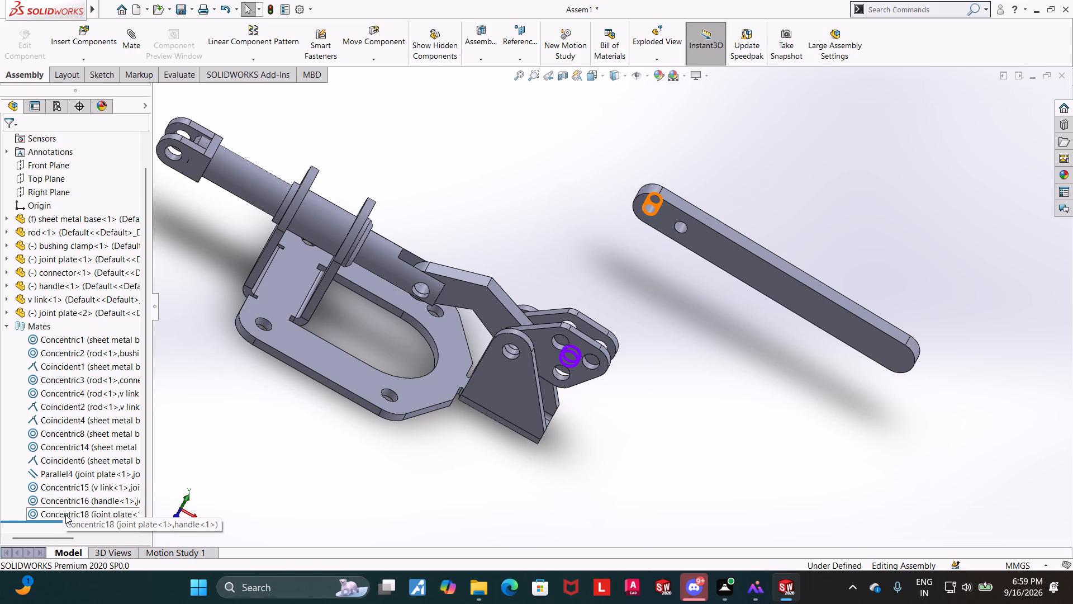
{"action": "left_click_drag", "start_coordinate": [816, 276], "coordinate": [811, 286]}
{"action": "left_click", "coordinate": [794, 344]}
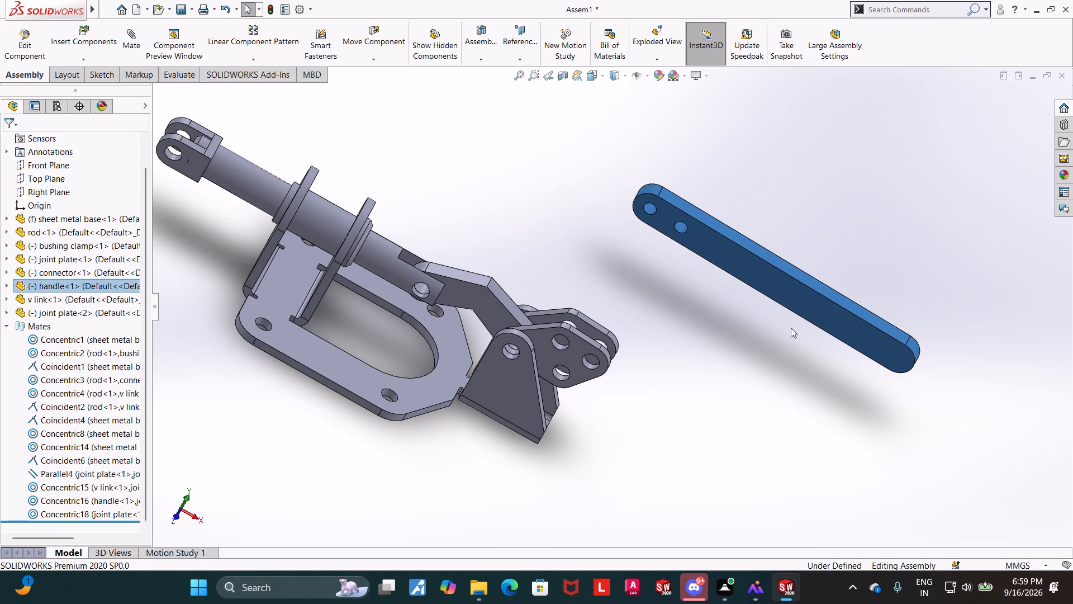
{"action": "left_click_drag", "start_coordinate": [794, 300], "coordinate": [785, 345]}
{"action": "left_click", "coordinate": [689, 396]}
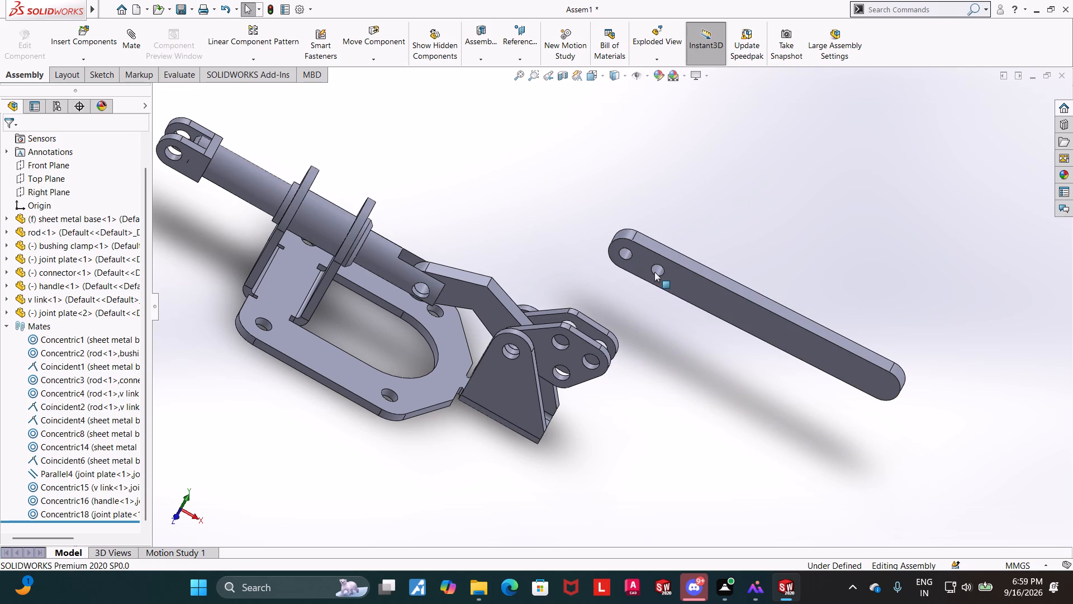
Add a concentric mate between the handle's inner hole and the outermost hole of the second joint plate.
{"action": "left_click", "coordinate": [655, 271]}
{"action": "scroll", "coordinate": [610, 380], "scroll_direction": "down", "scroll_amount": 4}
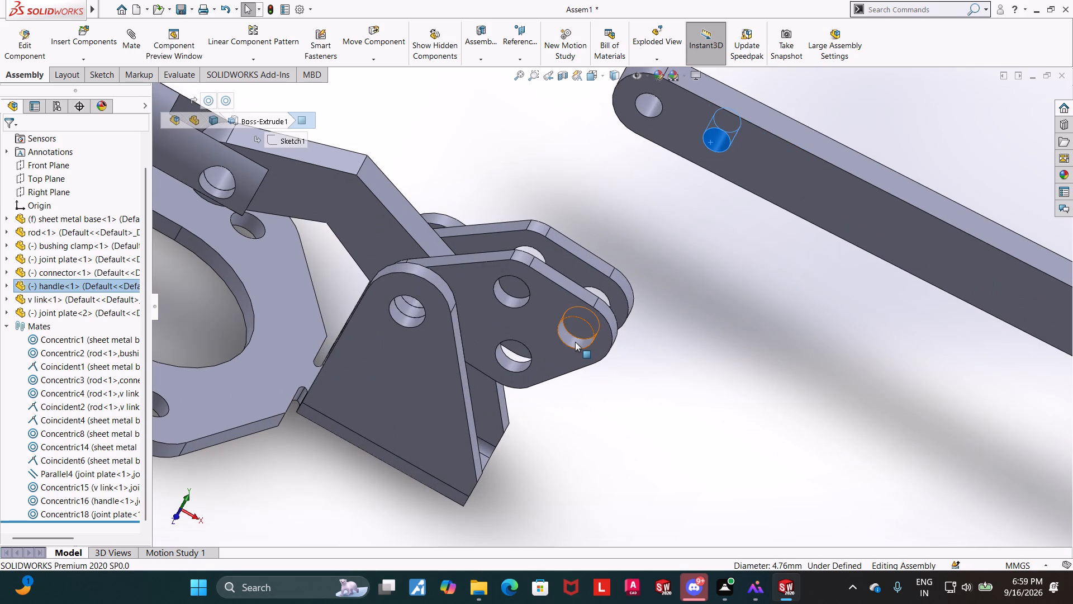
{"action": "left_click", "coordinate": [575, 342], "text": "ctrl"}
{"action": "left_click", "coordinate": [124, 44]}
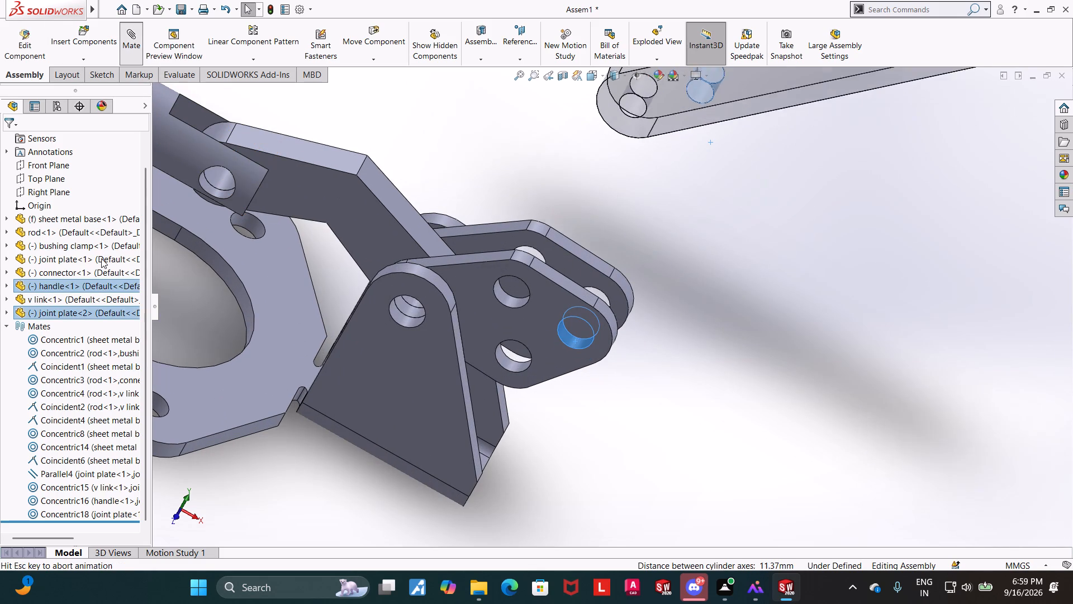
{"action": "left_click", "coordinate": [10, 145]}
Add a concentric mate between the handle's inner hole and the outermost hole of the first joint plate.
{"action": "scroll", "coordinate": [639, 259], "scroll_direction": "up", "scroll_amount": 5}
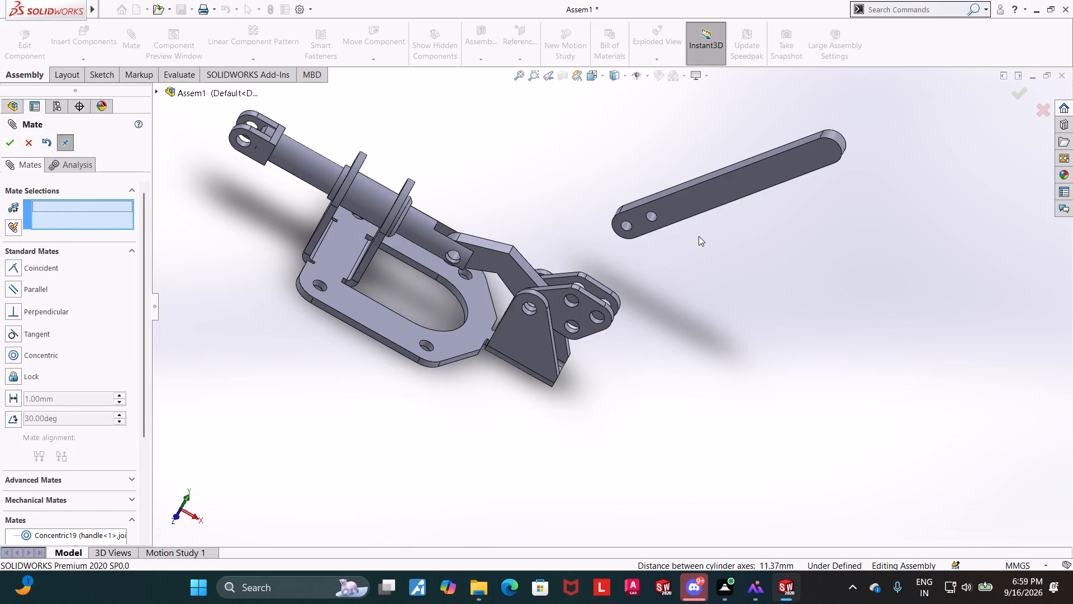
{"action": "scroll", "coordinate": [650, 209], "scroll_direction": "down", "scroll_amount": 4}
{"action": "left_click", "coordinate": [642, 249]}
{"action": "scroll", "coordinate": [624, 357], "scroll_direction": "down", "scroll_amount": 4}
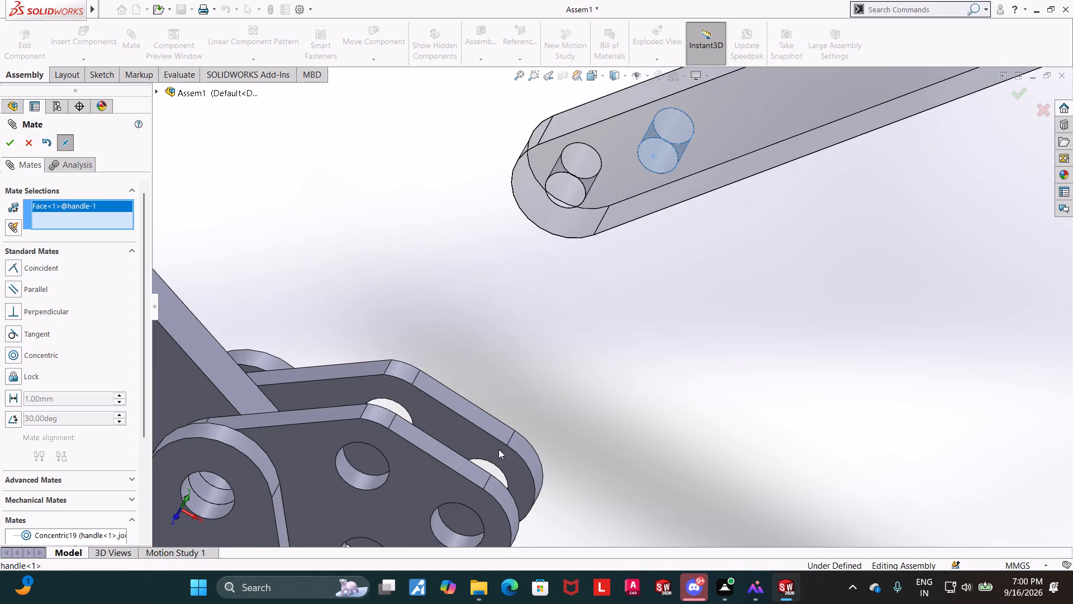
{"action": "scroll", "coordinate": [562, 466], "scroll_direction": "up", "scroll_amount": 6}
{"action": "middle_click_drag", "start_coordinate": [588, 422], "coordinate": [568, 437]}
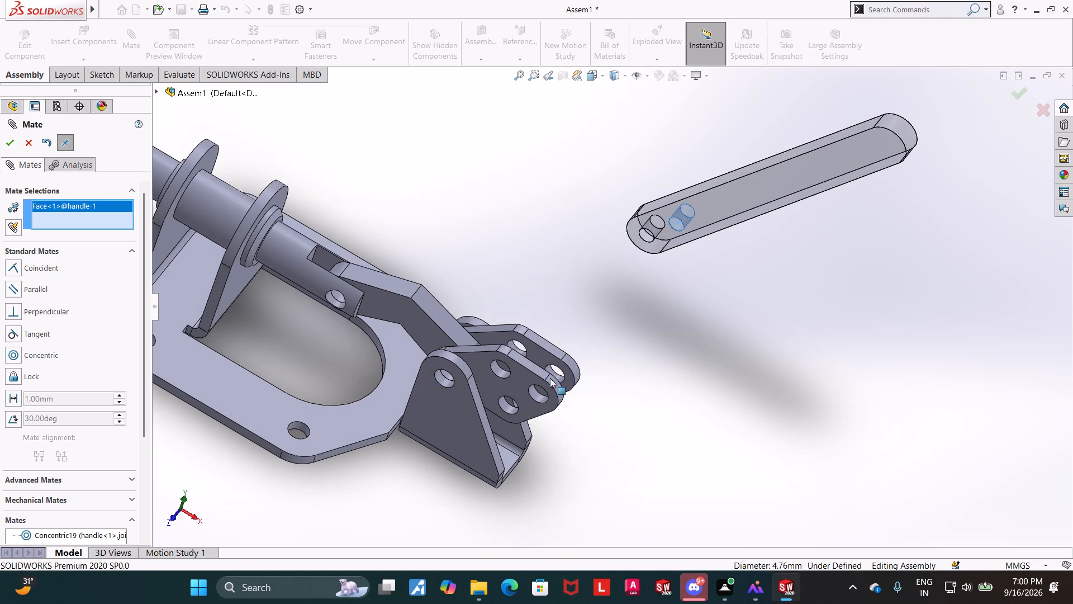
{"action": "scroll", "coordinate": [557, 376], "scroll_direction": "down", "scroll_amount": 5, "text": "ctrl"}
{"action": "left_click", "coordinate": [575, 350], "text": "ctrl"}
{"action": "left_click", "coordinate": [8, 143]}
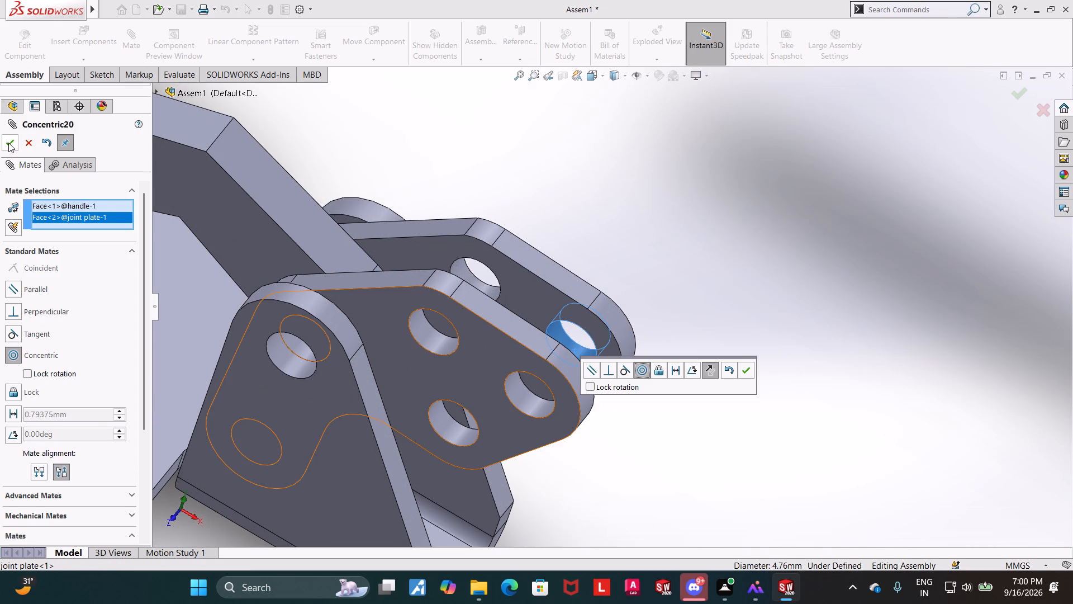
Add a coincident mate between the handle's flat side face and the inner face of the second joint plate.
{"action": "scroll", "coordinate": [701, 290], "scroll_direction": "up", "scroll_amount": 7}
{"action": "left_click_drag", "start_coordinate": [756, 188], "coordinate": [660, 290]}
{"action": "scroll", "coordinate": [628, 331], "scroll_direction": "down", "scroll_amount": 4}
{"action": "left_click", "coordinate": [591, 272]}
{"action": "middle_click_drag", "start_coordinate": [704, 329], "coordinate": [621, 420]}
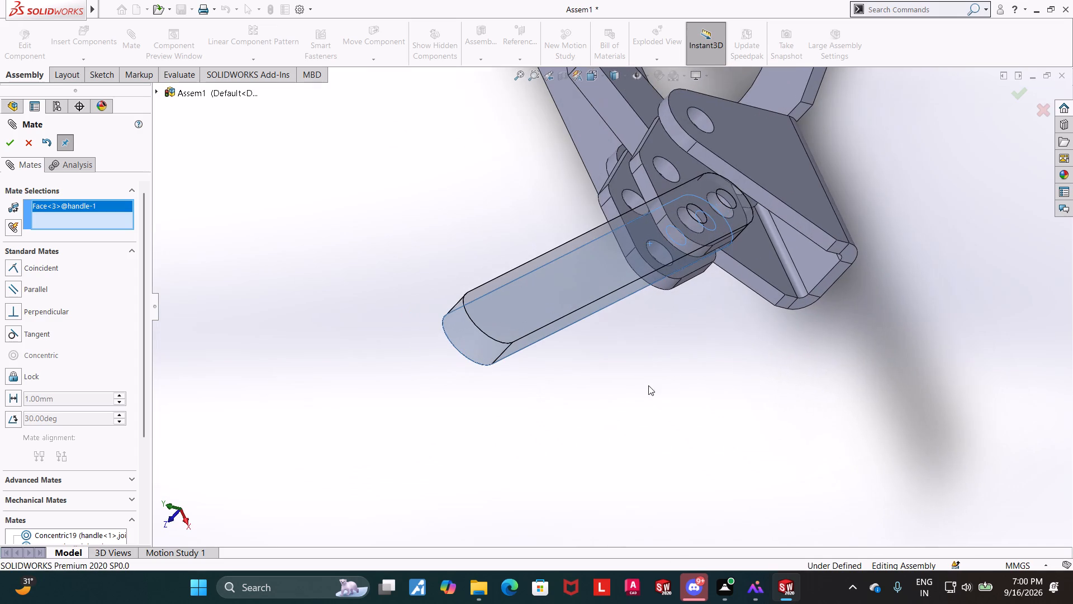
{"action": "left_click", "coordinate": [680, 267], "text": "ctrl"}
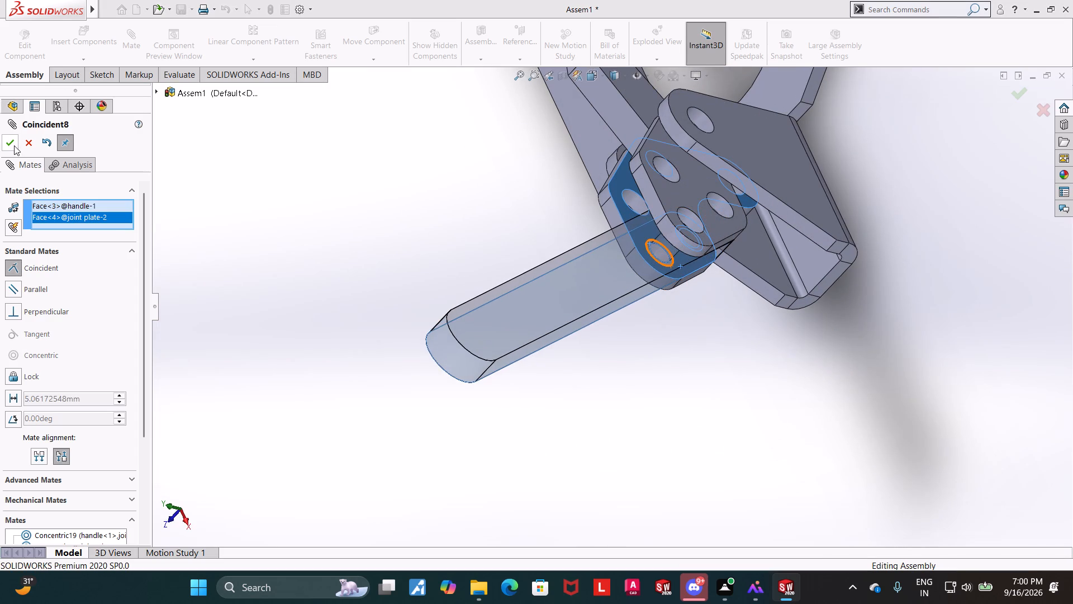
{"action": "left_click", "coordinate": [14, 145]}
Swing the handle up and down to test its motion with the joint plates.
{"action": "scroll", "coordinate": [600, 430], "scroll_direction": "up", "scroll_amount": 1}
{"action": "middle_click_drag", "start_coordinate": [601, 430], "coordinate": [686, 347]}
{"action": "scroll", "coordinate": [682, 341], "scroll_direction": "up", "scroll_amount": 4}
{"action": "scroll", "coordinate": [549, 356], "scroll_direction": "up", "scroll_amount": 2}
{"action": "left_click_drag", "start_coordinate": [543, 324], "coordinate": [554, 337]}
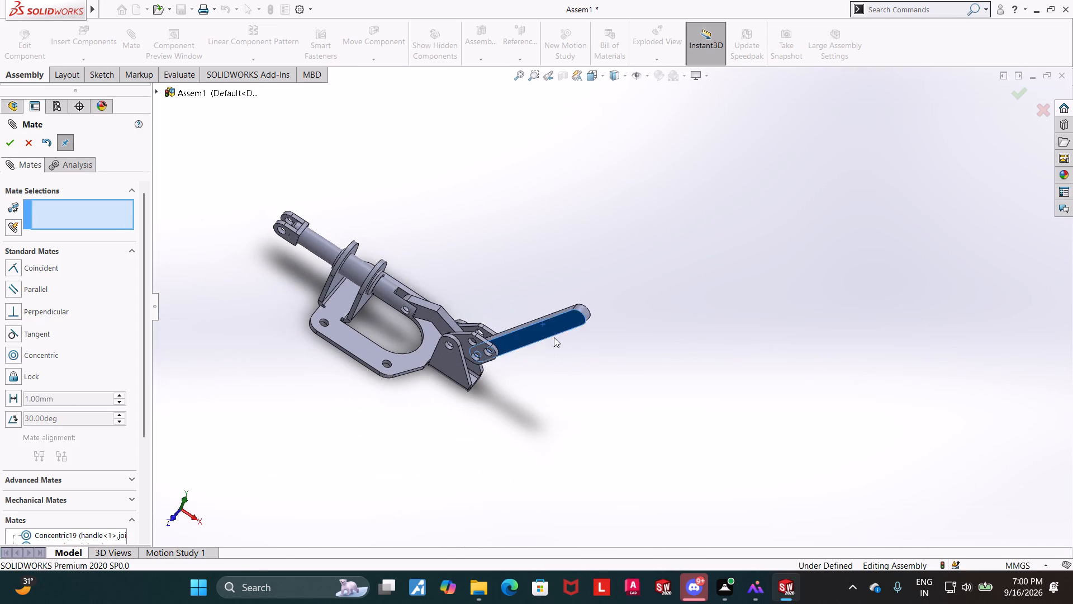
{"action": "left_click_drag", "start_coordinate": [554, 337], "coordinate": [562, 294]}
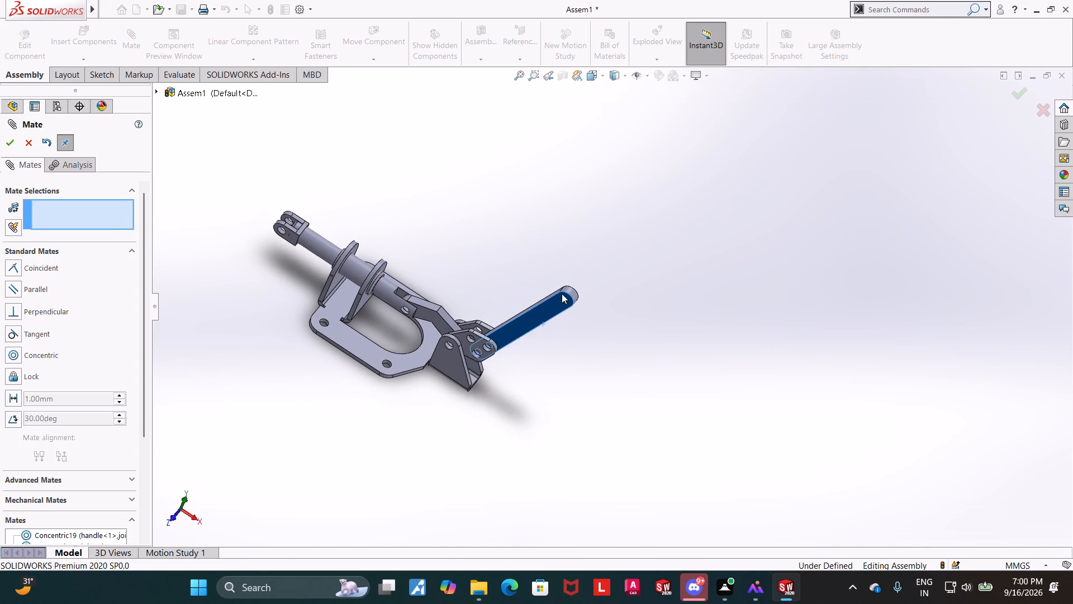
{"action": "left_click_drag", "start_coordinate": [562, 294], "coordinate": [558, 322]}
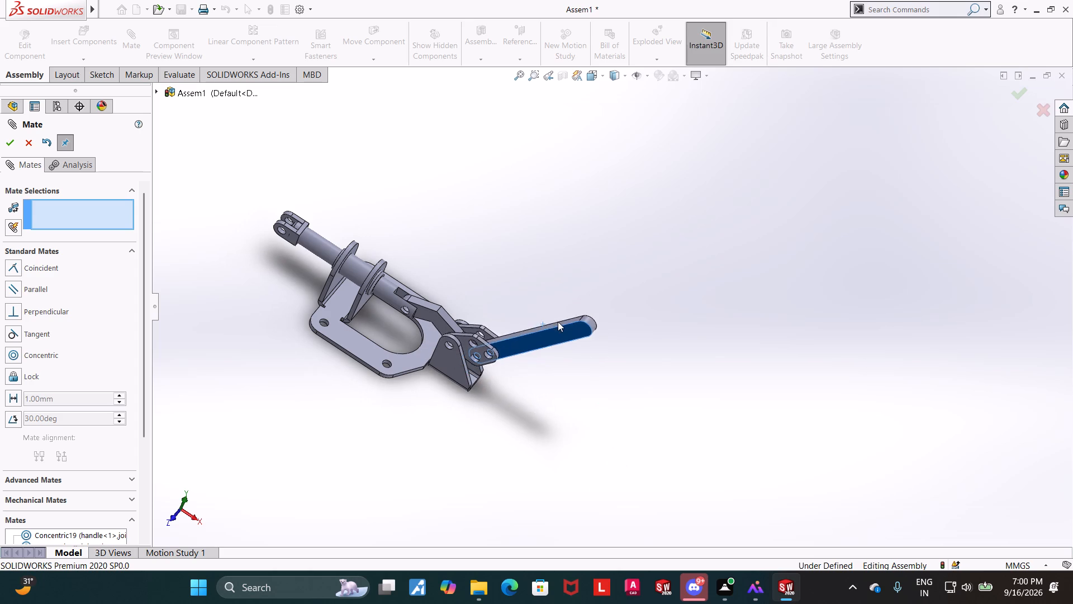
{"action": "left_click_drag", "start_coordinate": [558, 322], "coordinate": [558, 320]}
Examine the assembled linkage from several sides, including trying to move the v link.
{"action": "scroll", "coordinate": [433, 363], "scroll_direction": "down", "scroll_amount": 5}
{"action": "scroll", "coordinate": [444, 355], "scroll_direction": "up", "scroll_amount": 6}
{"action": "scroll", "coordinate": [493, 299], "scroll_direction": "down", "scroll_amount": 2}
{"action": "middle_click_drag", "start_coordinate": [599, 333], "coordinate": [682, 266]}
{"action": "scroll", "coordinate": [660, 271], "scroll_direction": "up", "scroll_amount": 1}
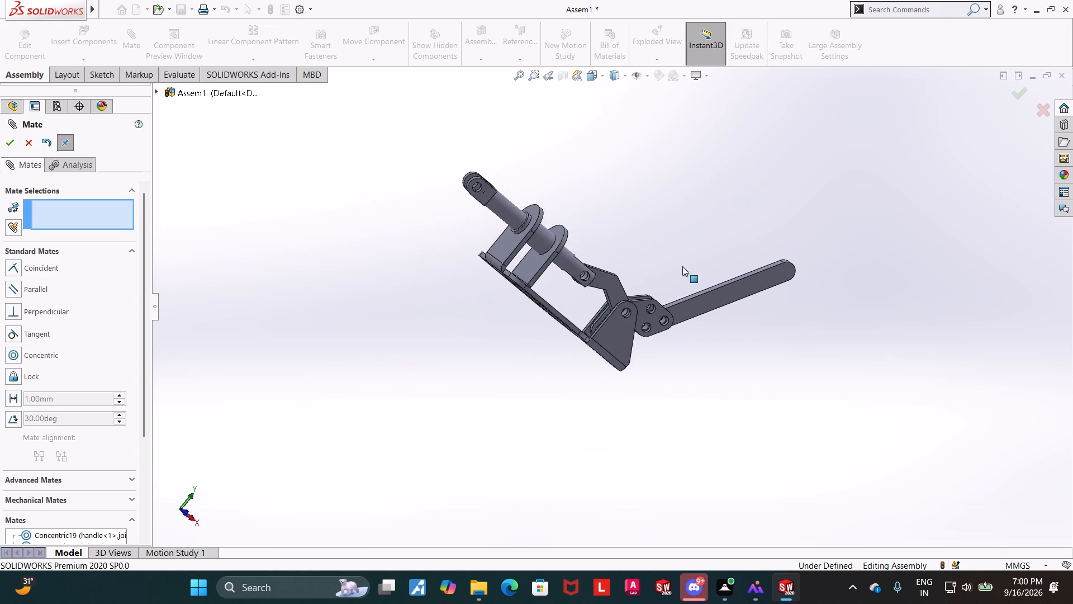
{"action": "middle_click_drag", "start_coordinate": [682, 266], "coordinate": [667, 268]}
{"action": "middle_click_drag", "start_coordinate": [723, 276], "coordinate": [709, 320]}
{"action": "left_click_drag", "start_coordinate": [607, 281], "coordinate": [621, 258]}
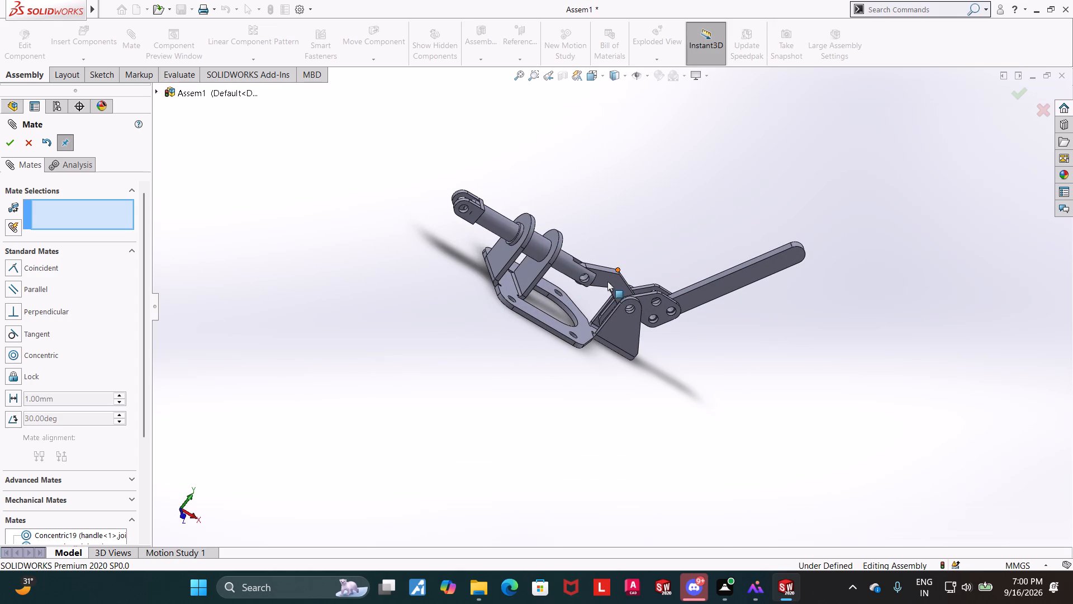
{"action": "left_click", "coordinate": [34, 147]}
{"action": "scroll", "coordinate": [417, 320], "scroll_direction": "up", "scroll_amount": 6}
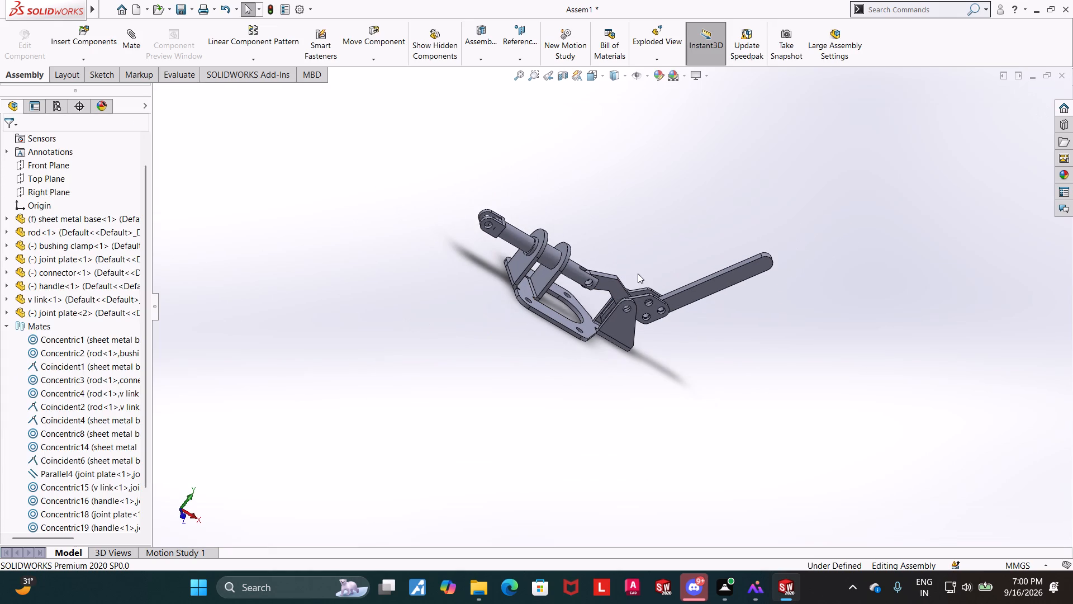
{"action": "middle_click_drag", "start_coordinate": [652, 374], "coordinate": [615, 401]}
{"action": "scroll", "coordinate": [654, 374], "scroll_direction": "up", "scroll_amount": 1}
{"action": "middle_click_drag", "start_coordinate": [592, 319], "coordinate": [668, 279]}
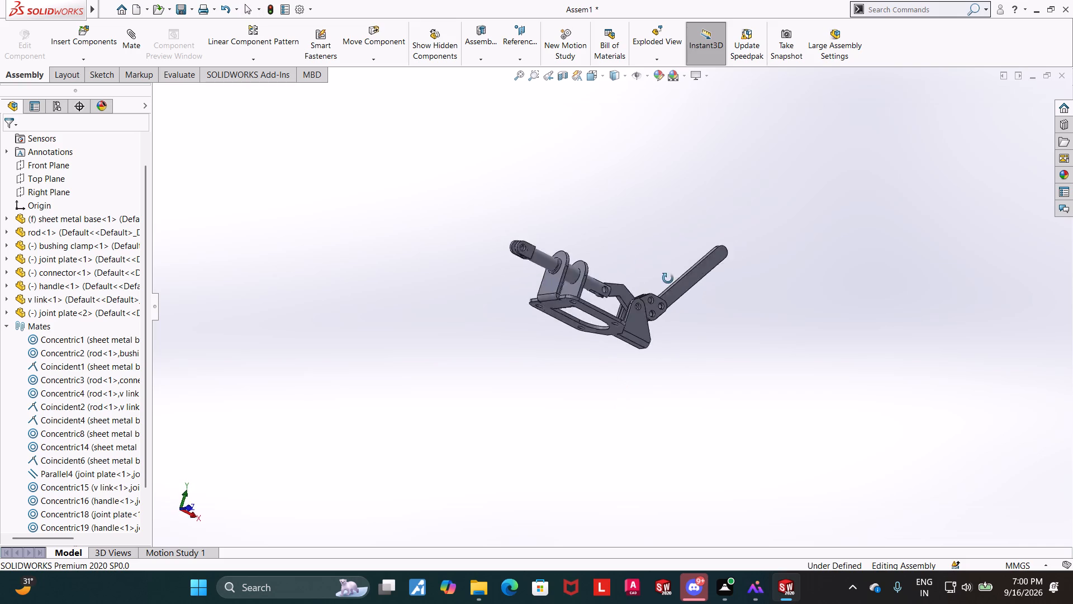
{"action": "middle_click_drag", "start_coordinate": [668, 279], "coordinate": [640, 334]}
{"action": "scroll", "coordinate": [633, 261], "scroll_direction": "down", "scroll_amount": 5}
Set the assembly's unit system to IPS.
{"action": "left_click", "coordinate": [1038, 570]}
{"action": "left_click", "coordinate": [1034, 560]}
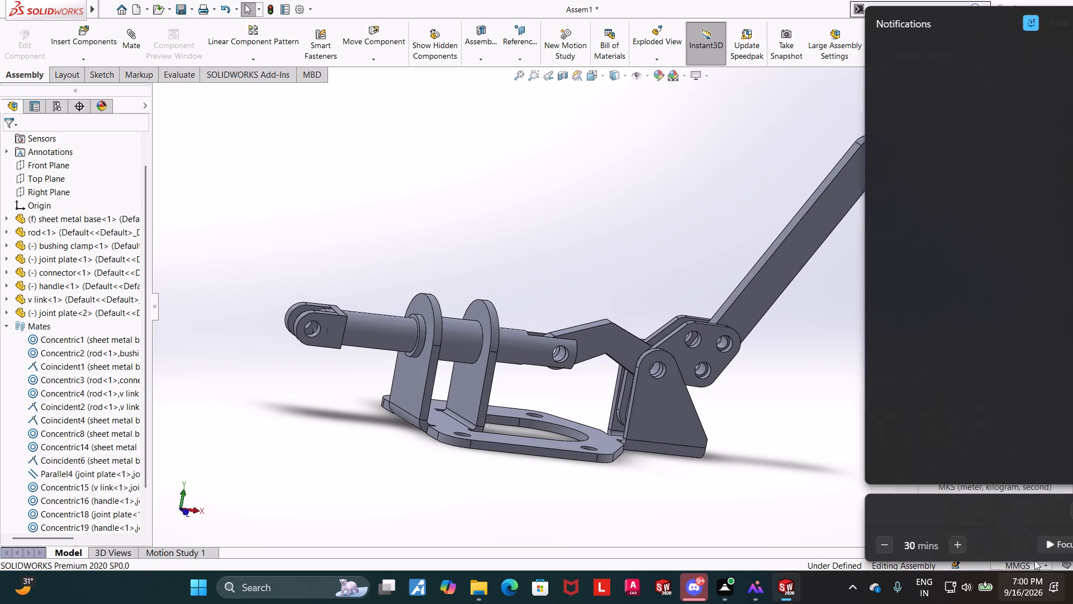
{"action": "left_click", "coordinate": [784, 493]}
{"action": "left_click", "coordinate": [786, 460]}
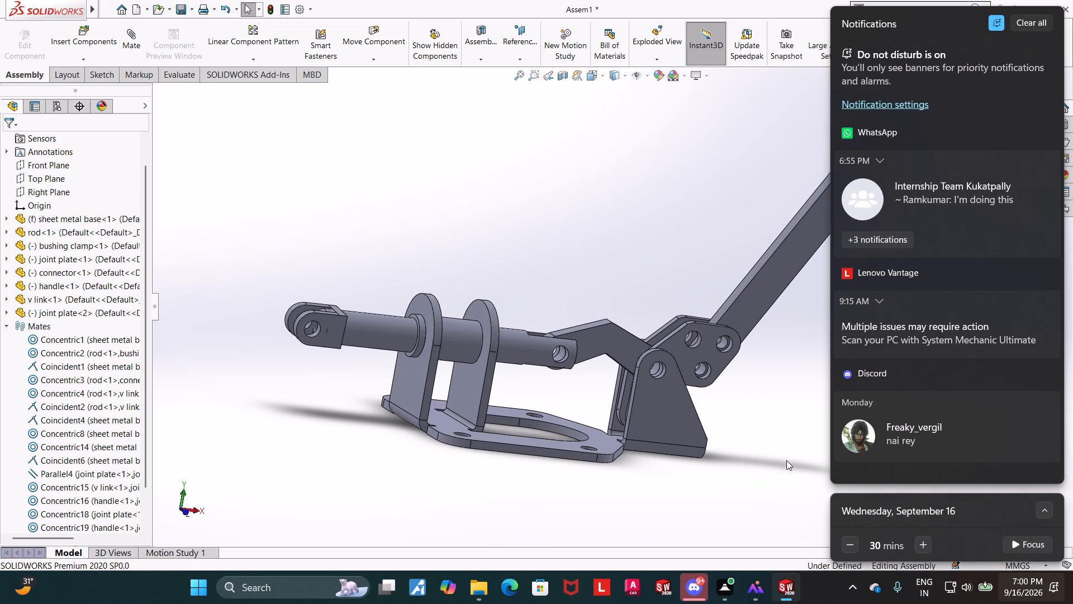
{"action": "left_click", "coordinate": [727, 133]}
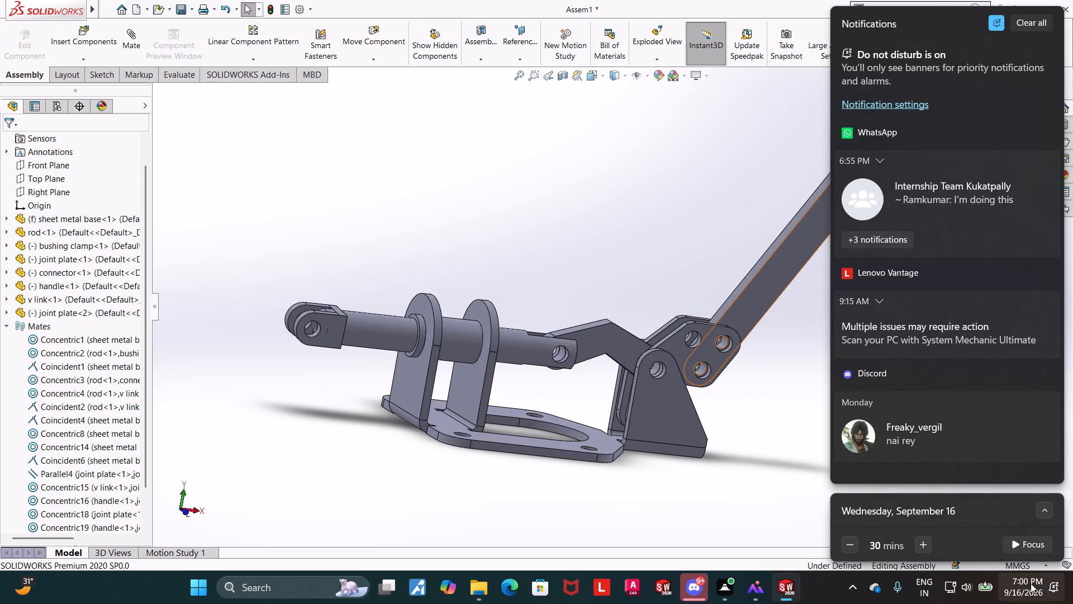
{"action": "left_click", "coordinate": [1025, 584]}
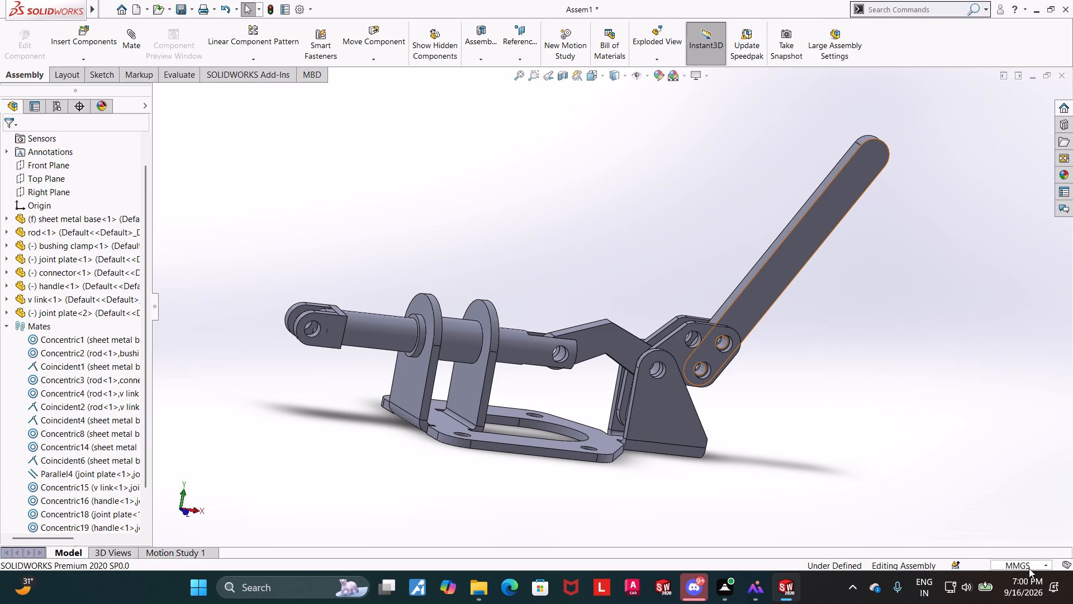
{"action": "left_click", "coordinate": [1029, 568]}
{"action": "left_click", "coordinate": [984, 531]}
Swing the joint plates slightly and try to move the v link to test the linkage.
{"action": "scroll", "coordinate": [703, 342], "scroll_direction": "down", "scroll_amount": 2}
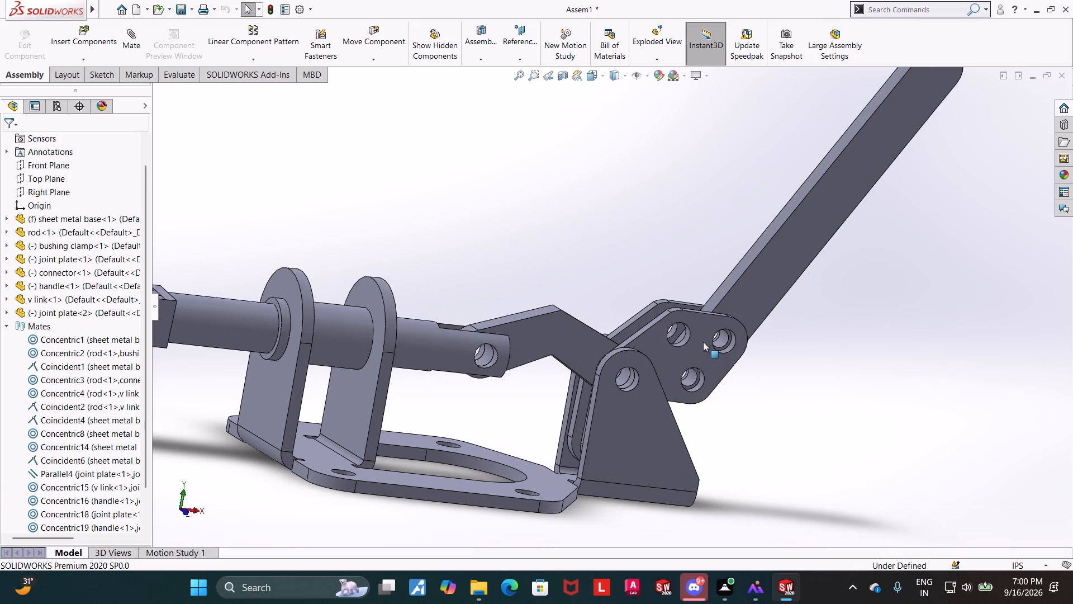
{"action": "left_click_drag", "start_coordinate": [702, 332], "coordinate": [717, 312]}
{"action": "left_click_drag", "start_coordinate": [563, 339], "coordinate": [589, 334]}
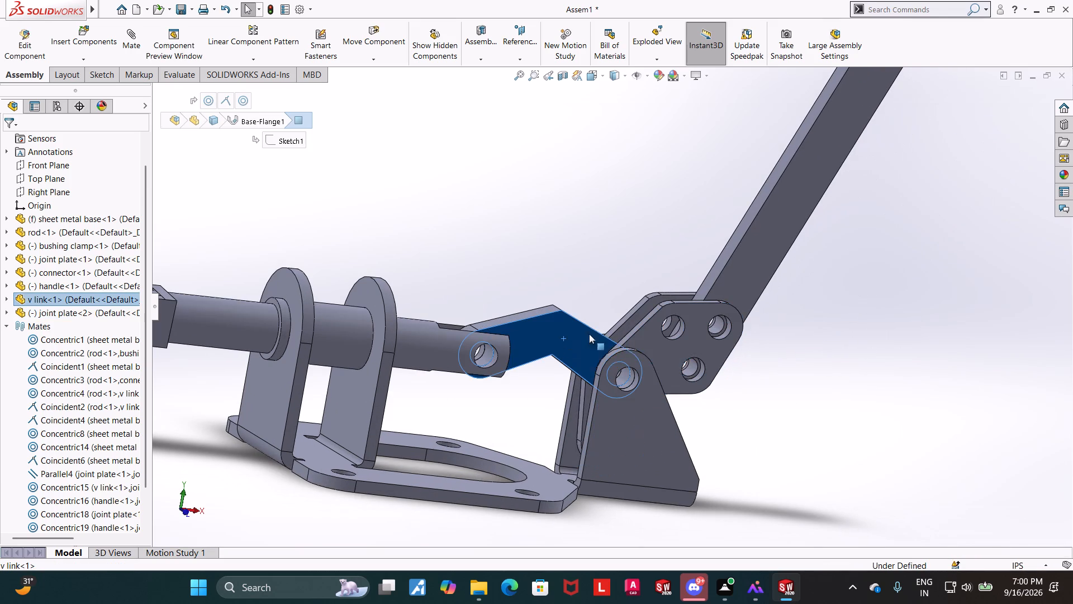
{"action": "left_click_drag", "start_coordinate": [589, 334], "coordinate": [434, 332]}
{"action": "scroll", "coordinate": [858, 474], "scroll_direction": "up", "scroll_amount": 3}
{"action": "left_click", "coordinate": [833, 430]}
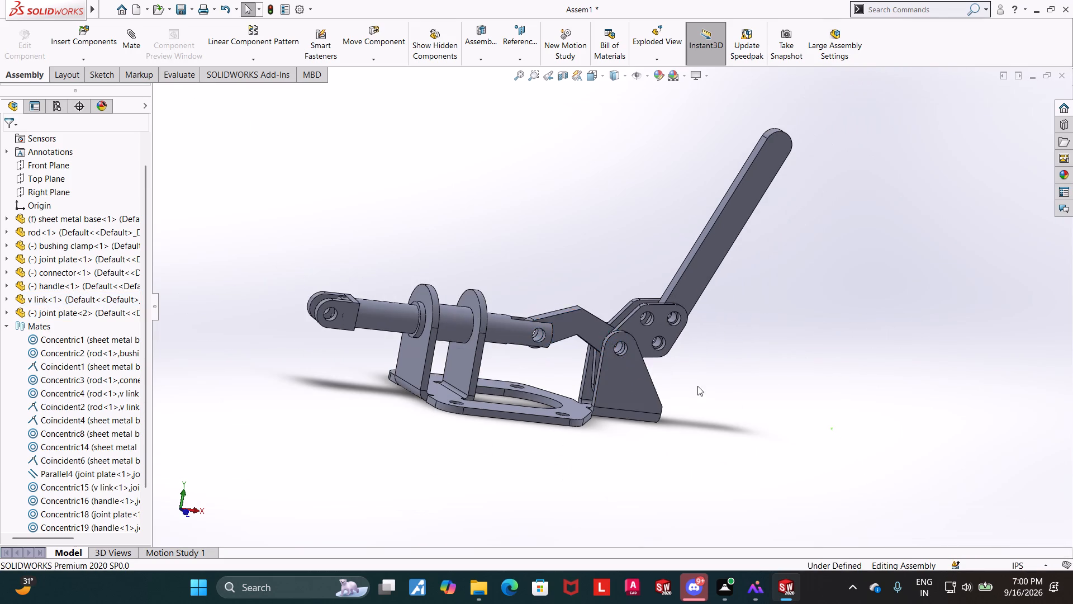
Test the rod's motion and slide the connector inward along the rod, then back to its outer end.
{"action": "middle_click_drag", "start_coordinate": [695, 385], "coordinate": [654, 384]}
{"action": "left_click_drag", "start_coordinate": [488, 329], "coordinate": [545, 333]}
{"action": "left_click_drag", "start_coordinate": [316, 311], "coordinate": [327, 311]}
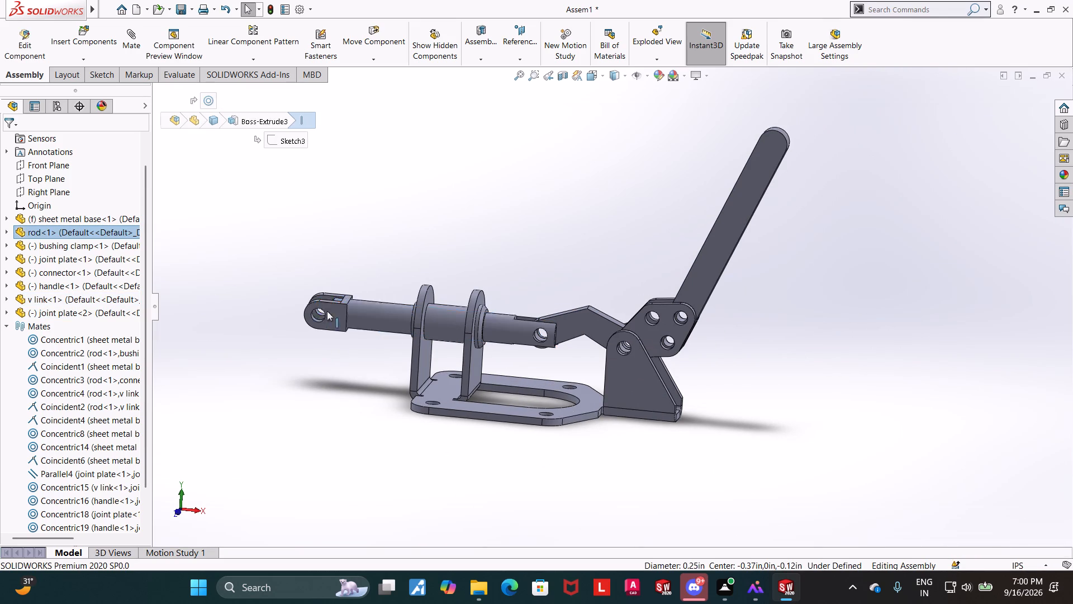
{"action": "left_click_drag", "start_coordinate": [327, 311], "coordinate": [381, 317]}
{"action": "left_click", "coordinate": [334, 357]}
{"action": "left_click_drag", "start_coordinate": [377, 321], "coordinate": [329, 318]}
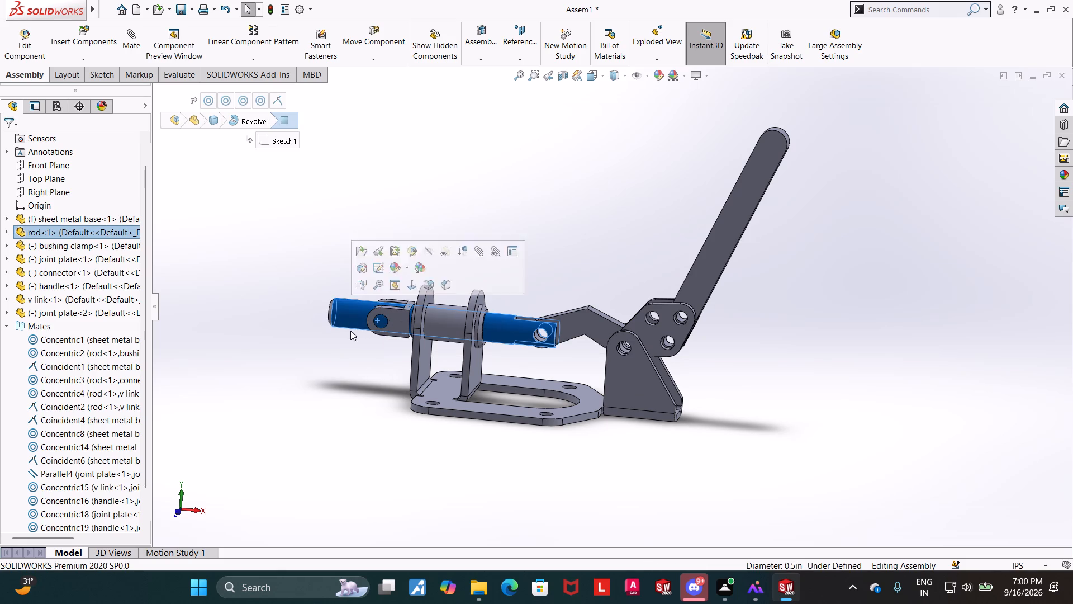
{"action": "left_click_drag", "start_coordinate": [395, 322], "coordinate": [339, 316]}
{"action": "scroll", "coordinate": [603, 412], "scroll_direction": "up", "scroll_amount": 1}
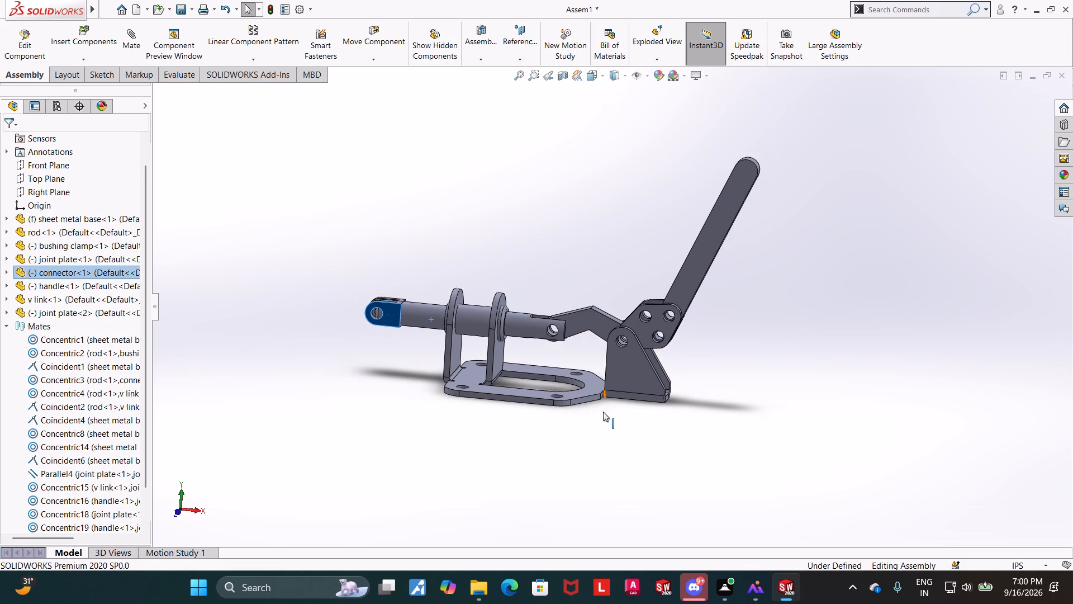
Test the freedom of the v link and the joint plates by trying to move each one again.
{"action": "scroll", "coordinate": [603, 412], "scroll_direction": "up", "scroll_amount": 1}
{"action": "scroll", "coordinate": [591, 329], "scroll_direction": "down", "scroll_amount": 4}
{"action": "middle_click", "coordinate": [818, 433]}
{"action": "left_click_drag", "start_coordinate": [597, 289], "coordinate": [589, 349]}
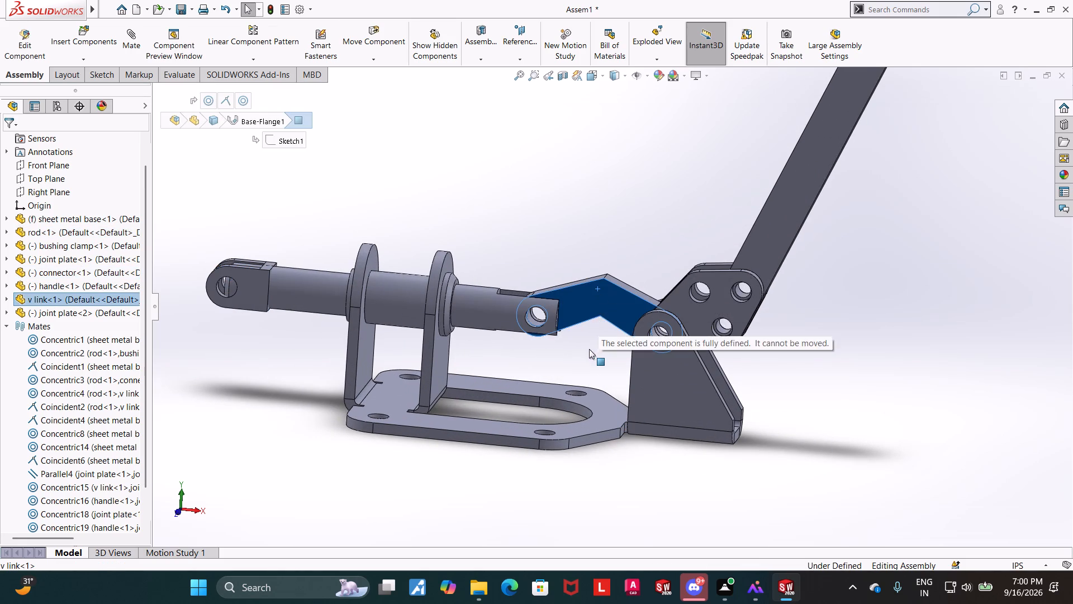
{"action": "left_click_drag", "start_coordinate": [589, 349], "coordinate": [586, 357]}
{"action": "left_click", "coordinate": [965, 355]}
{"action": "left_click_drag", "start_coordinate": [727, 292], "coordinate": [738, 283]}
{"action": "left_click_drag", "start_coordinate": [596, 295], "coordinate": [596, 314]}
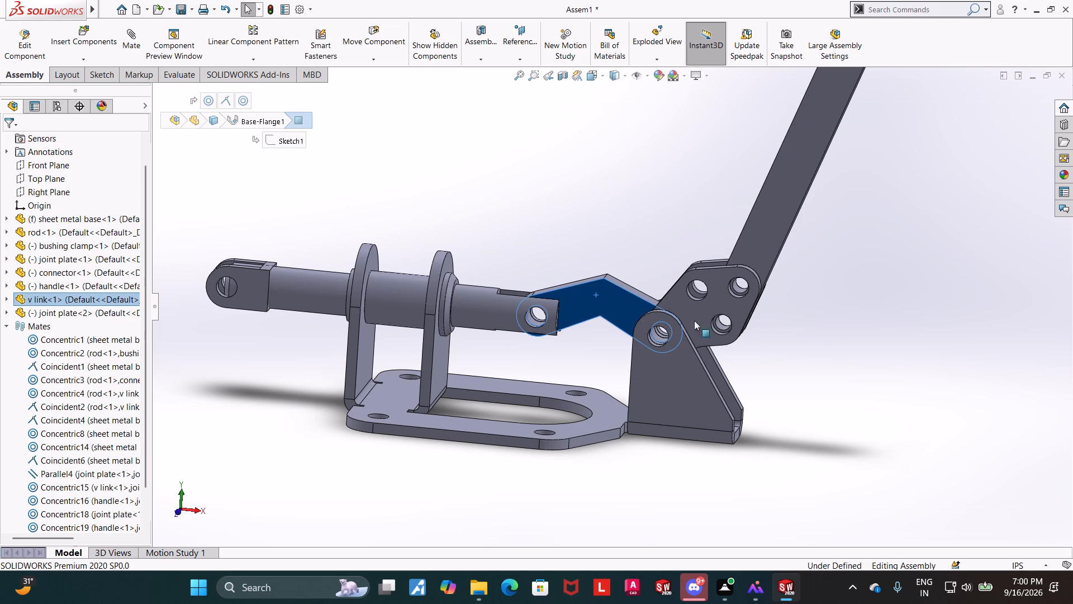
Review the concentric mates at the pivot holes and delete Concentric15 between the v link and the second joint plate.
{"action": "scroll", "coordinate": [47, 405], "scroll_direction": "down", "scroll_amount": 5}
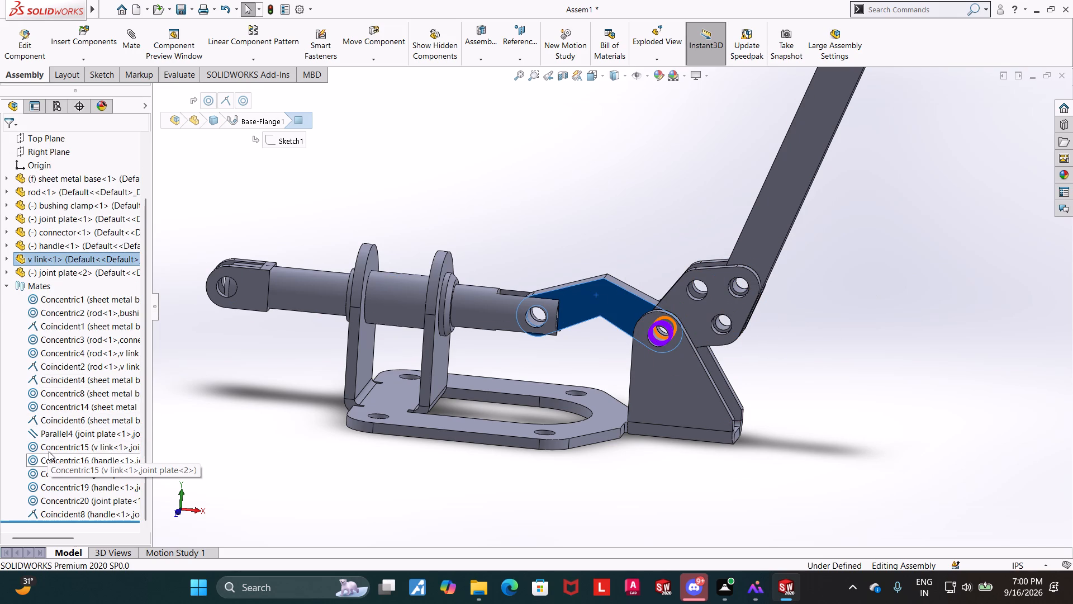
{"action": "left_click", "coordinate": [49, 448]}
{"action": "left_click", "coordinate": [58, 464], "text": "ctrl"}
{"action": "left_click", "coordinate": [60, 475], "text": "ctrl"}
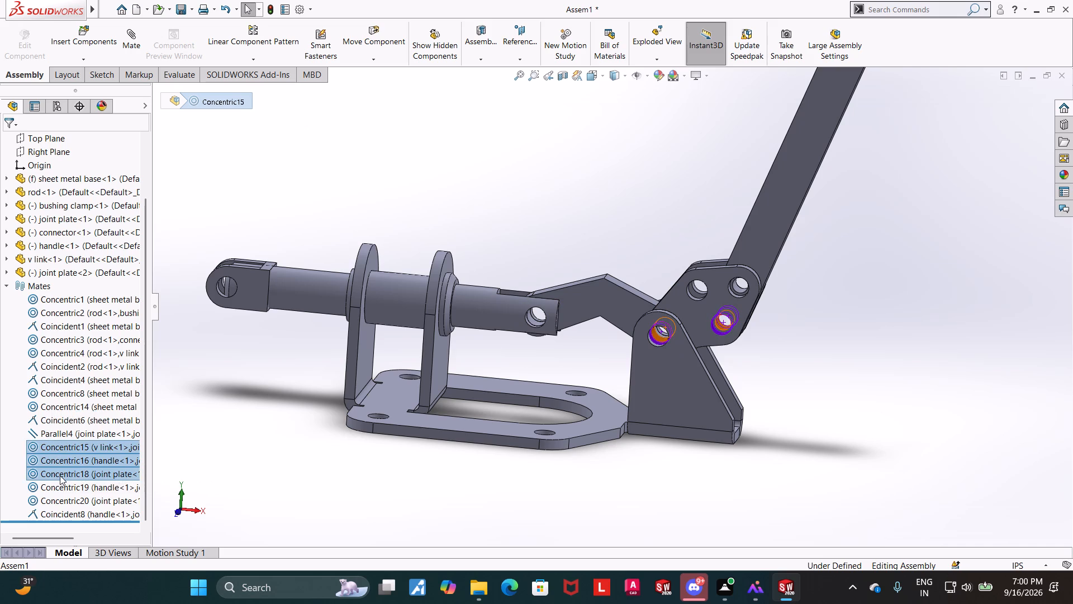
{"action": "left_click", "coordinate": [365, 496]}
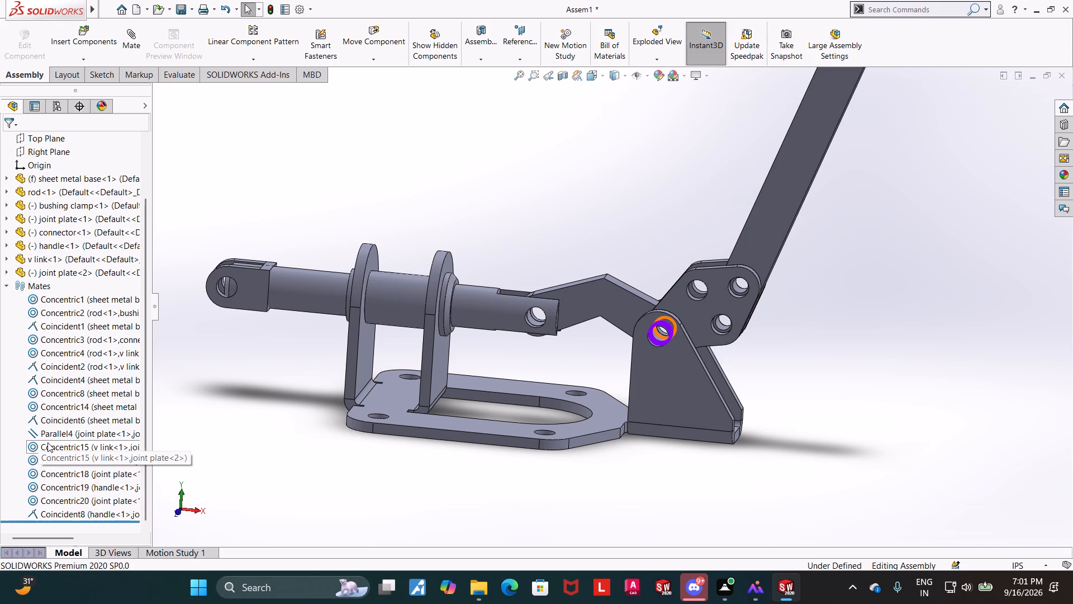
{"action": "left_click", "coordinate": [48, 442]}
{"action": "double_click", "coordinate": [53, 456], "text": "ctrl"}
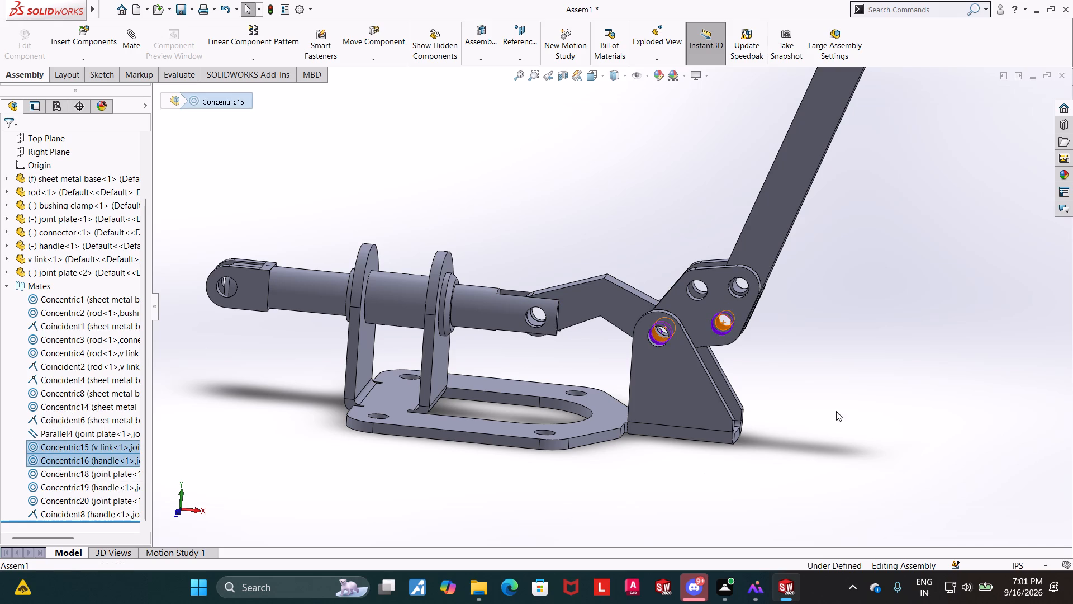
{"action": "middle_click_drag", "start_coordinate": [872, 379], "coordinate": [791, 385]}
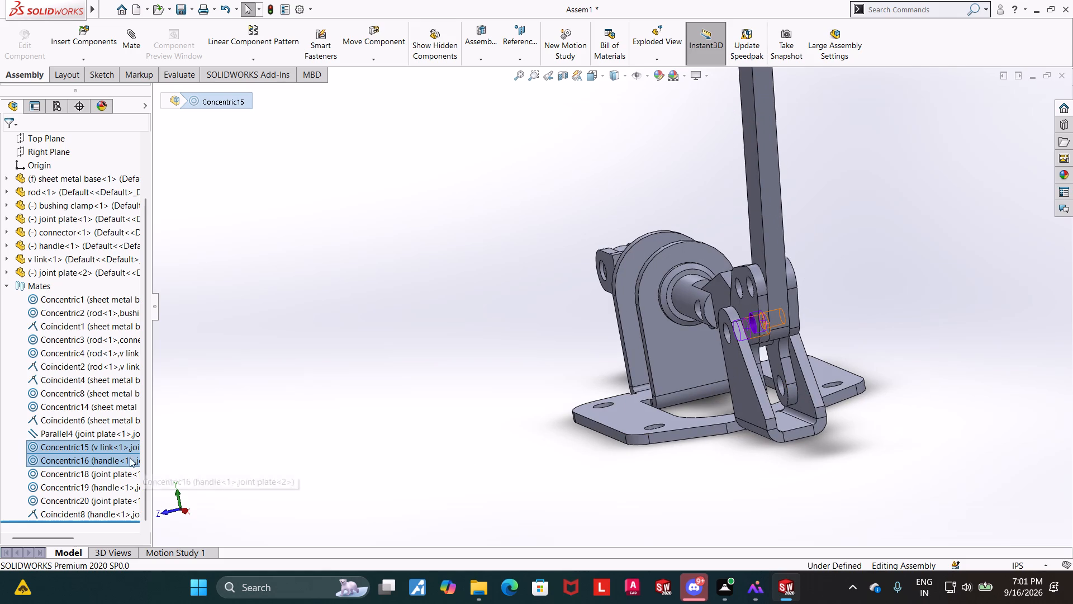
{"action": "right_click", "coordinate": [91, 447]}
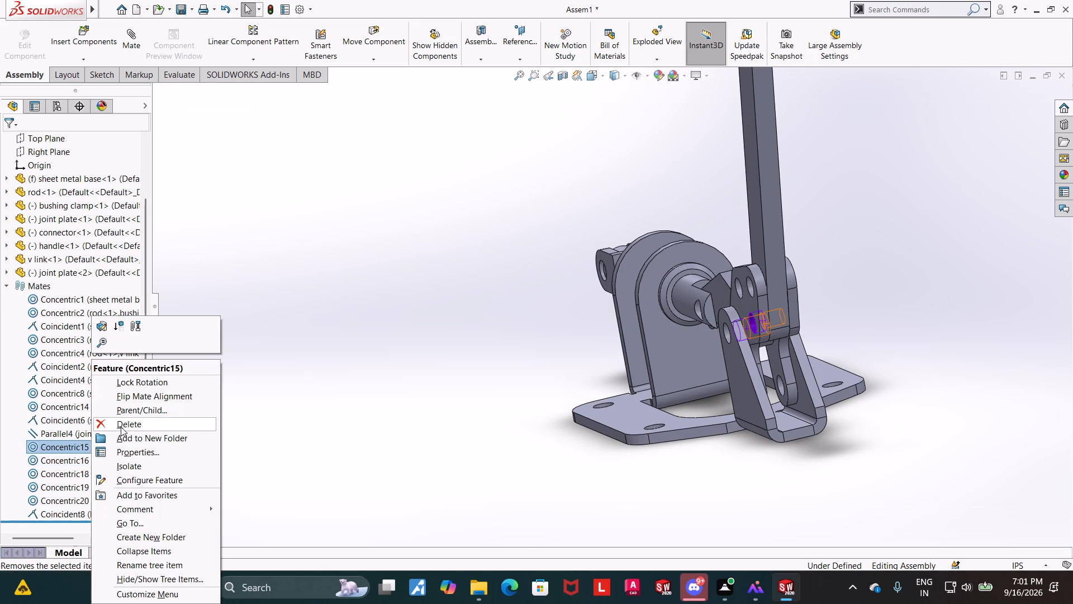
{"action": "left_click", "coordinate": [121, 427]}
{"action": "left_click", "coordinate": [620, 220]}
Swing the handle and the second joint plate about the base pivot to test their motion.
{"action": "left_click", "coordinate": [769, 214]}
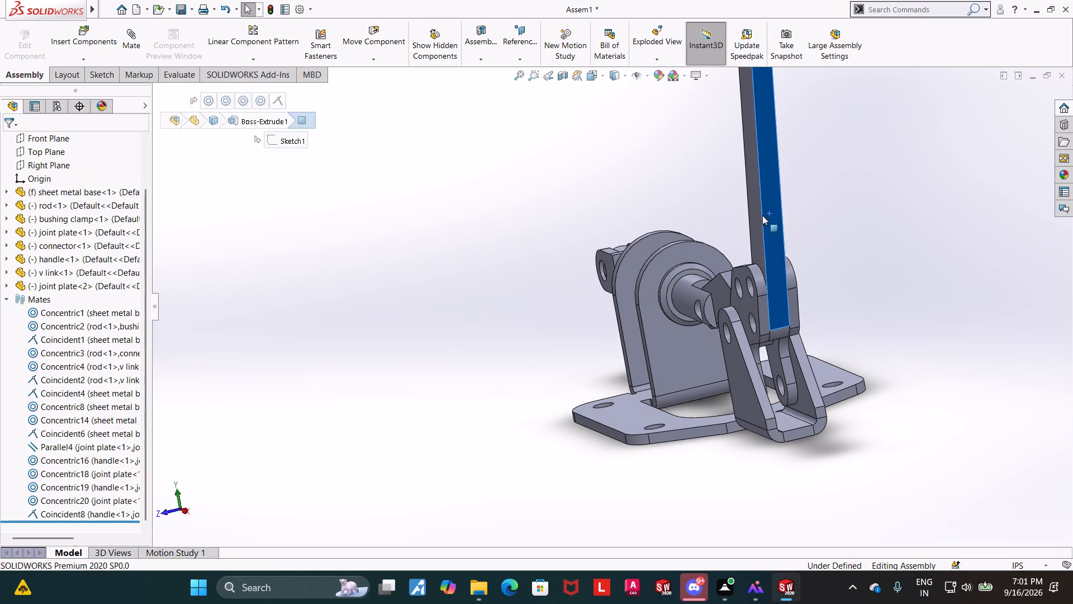
{"action": "left_click_drag", "start_coordinate": [758, 218], "coordinate": [791, 197]}
{"action": "middle_click_drag", "start_coordinate": [957, 292], "coordinate": [986, 294]}
{"action": "left_click_drag", "start_coordinate": [678, 299], "coordinate": [686, 290]}
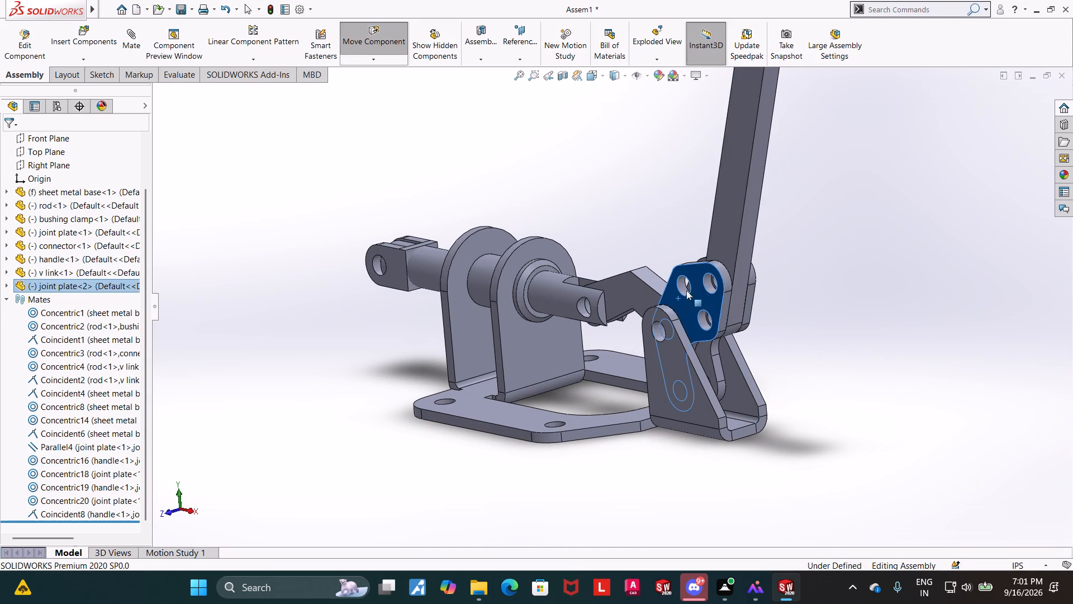
{"action": "left_click_drag", "start_coordinate": [686, 290], "coordinate": [748, 295]}
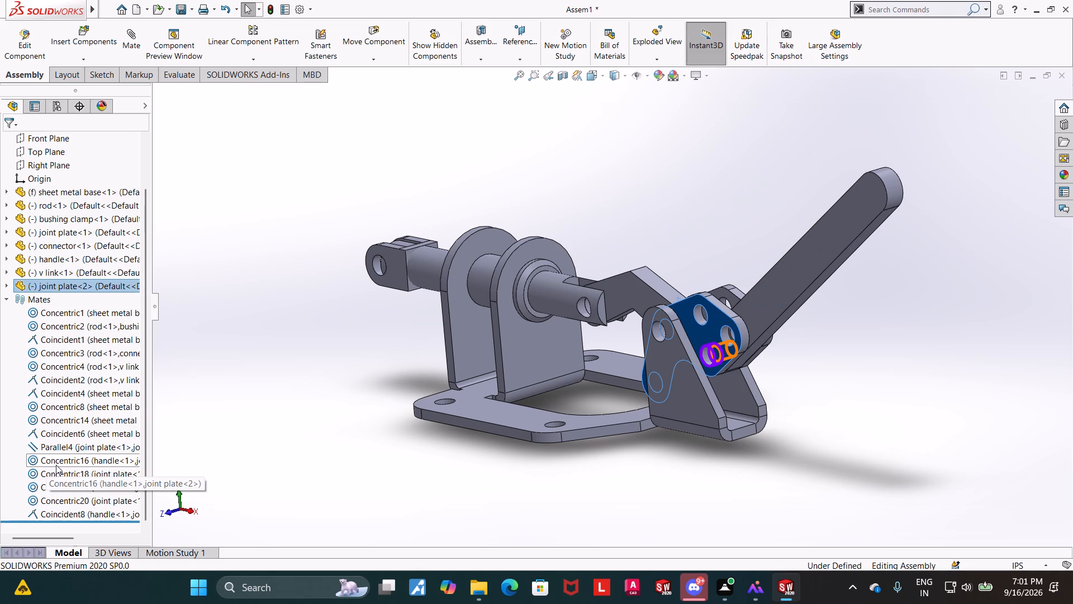
Check the handle's Concentric16 mate and delete Concentric14 between the sheet metal base and the first joint plate.
{"action": "left_click", "coordinate": [56, 465]}
{"action": "middle_click_drag", "start_coordinate": [350, 457], "coordinate": [280, 440]}
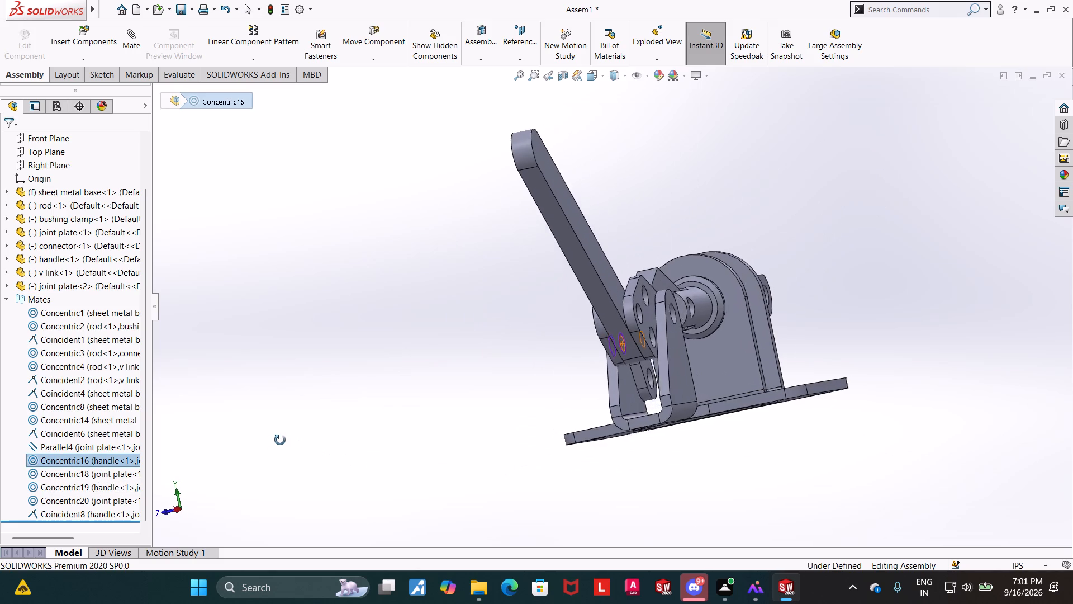
{"action": "middle_click_drag", "start_coordinate": [280, 440], "coordinate": [372, 447]}
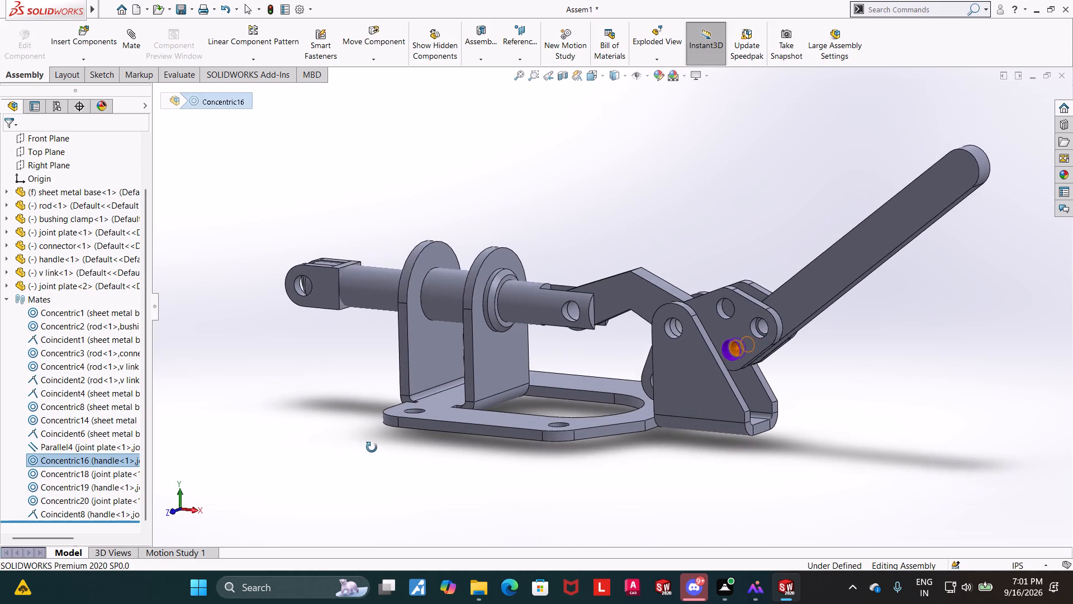
{"action": "middle_click_drag", "start_coordinate": [372, 447], "coordinate": [365, 459]}
{"action": "left_click", "coordinate": [228, 471]}
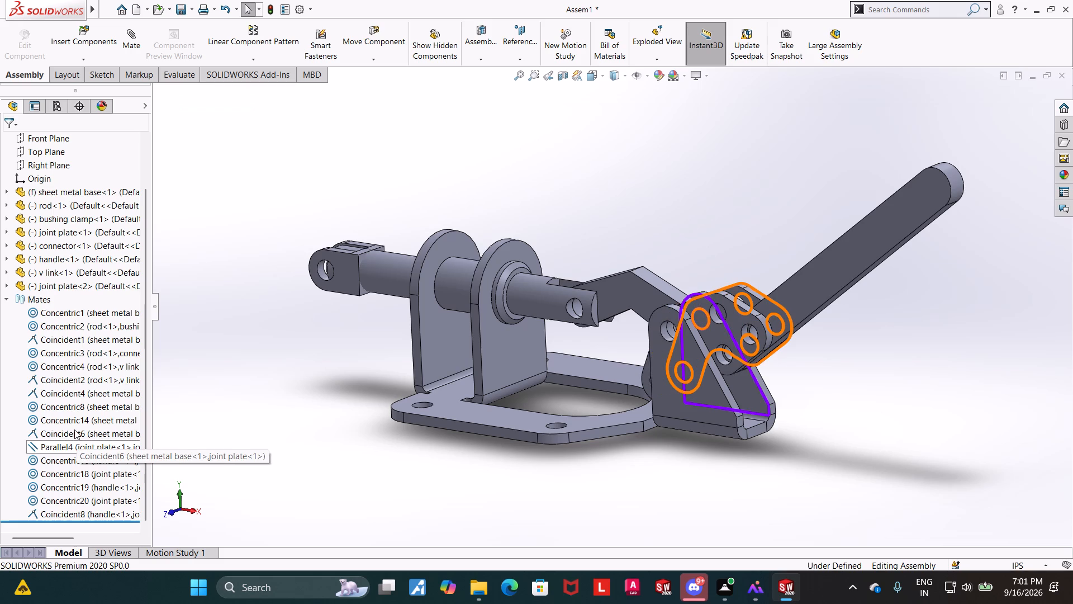
{"action": "left_click", "coordinate": [73, 422]}
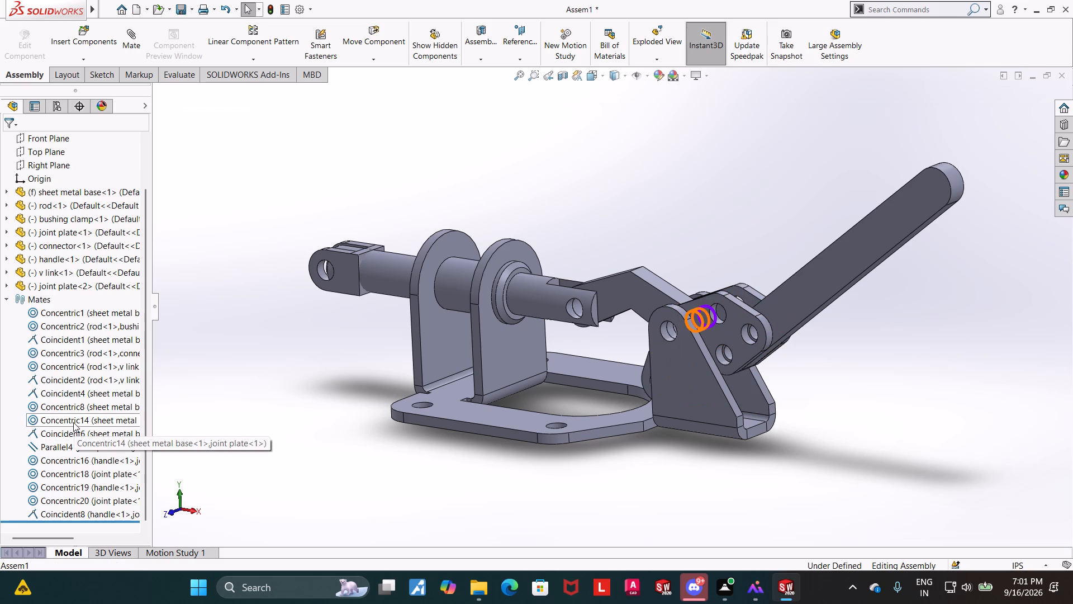
{"action": "middle_click_drag", "start_coordinate": [264, 432], "coordinate": [217, 516]}
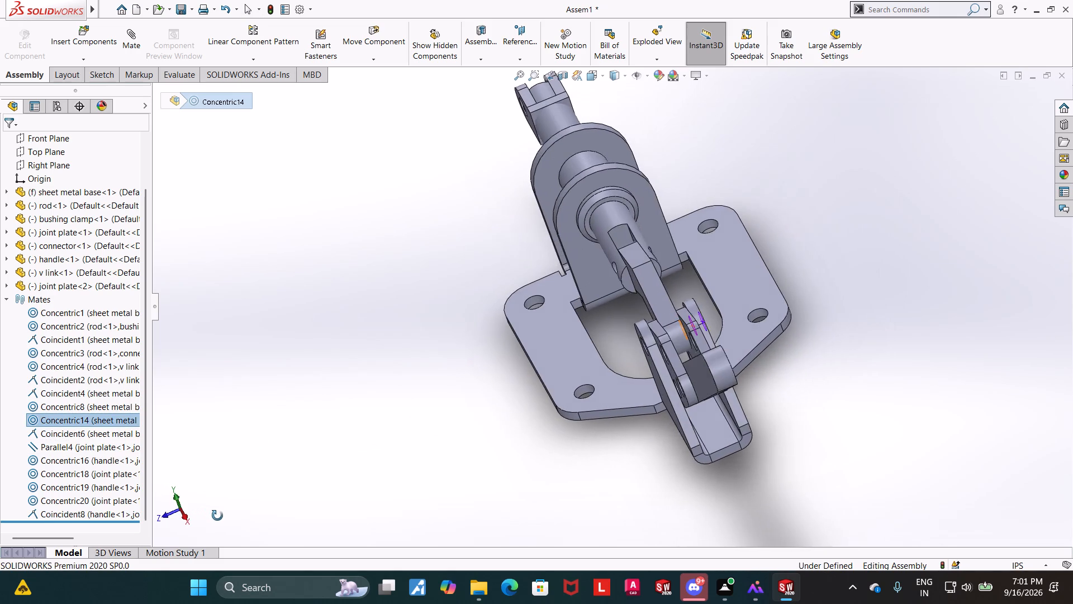
{"action": "middle_click_drag", "start_coordinate": [217, 516], "coordinate": [222, 517]}
{"action": "right_click", "coordinate": [51, 413]}
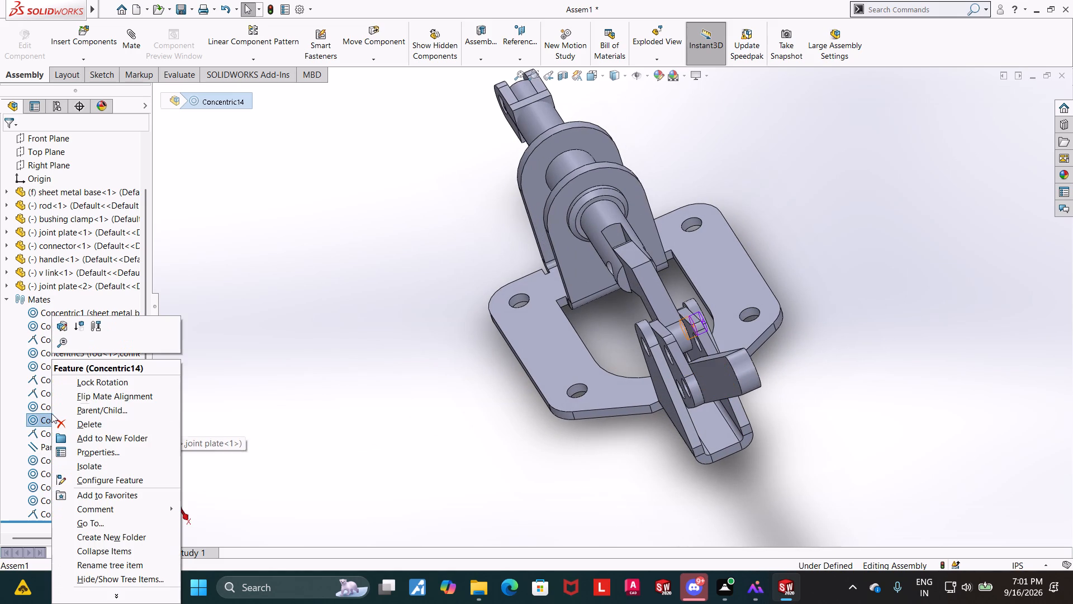
{"action": "left_click", "coordinate": [91, 422]}
{"action": "left_click", "coordinate": [620, 220]}
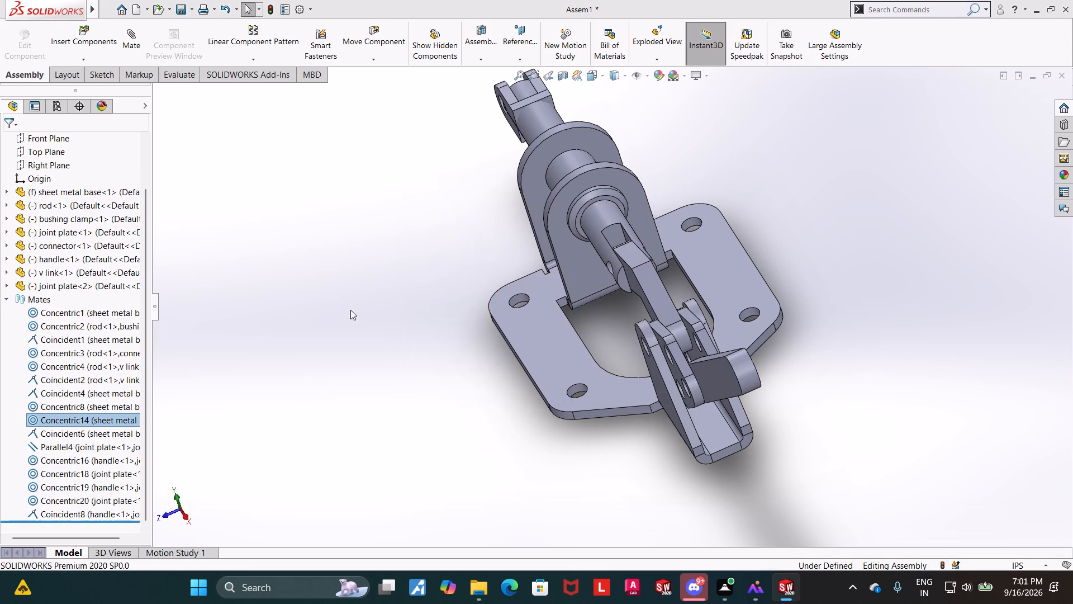
Delete the Concentric8 mate at the base bracket's pivot hole.
{"action": "left_click", "coordinate": [64, 417]}
{"action": "middle_click_drag", "start_coordinate": [315, 401], "coordinate": [354, 363]}
{"action": "right_click", "coordinate": [46, 419]}
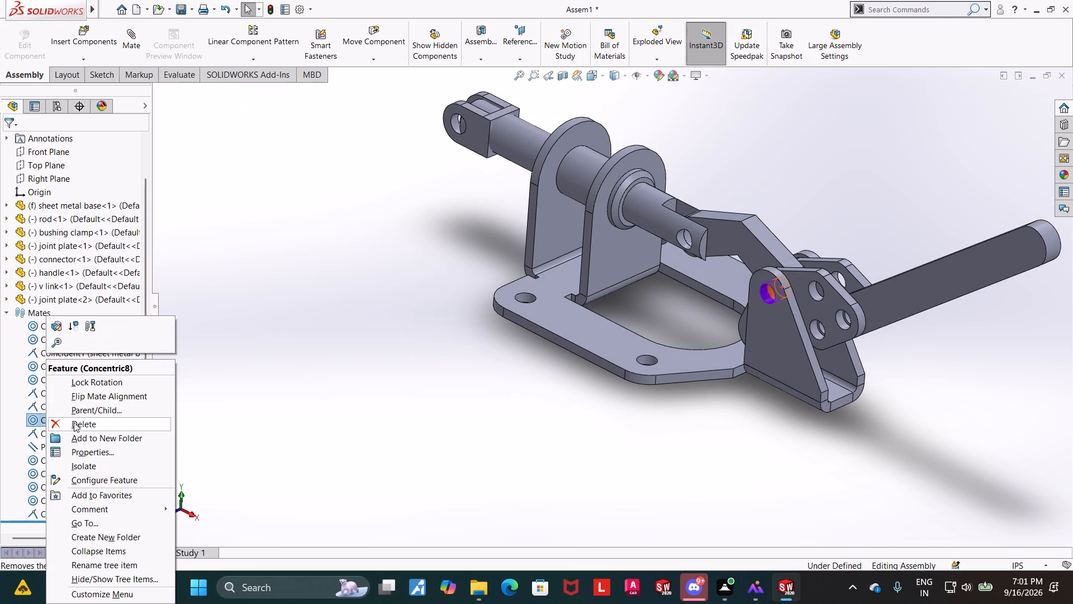
{"action": "left_click", "coordinate": [74, 422]}
{"action": "left_click", "coordinate": [621, 219]}
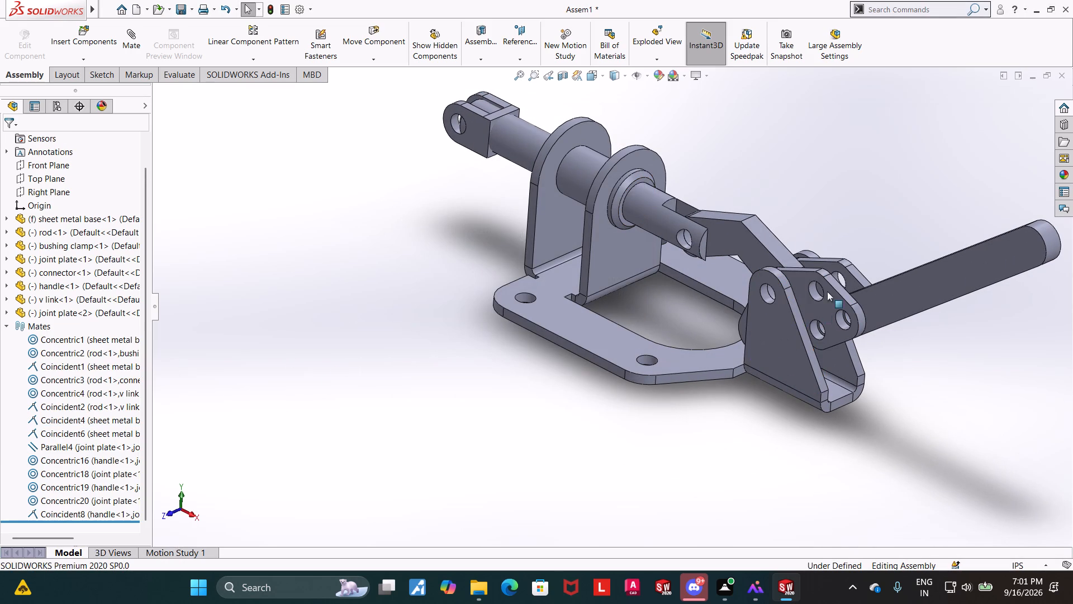
Pull the joint plates clear of the bracket and mate the second joint plate's pivot hole concentric with the base bracket hole.
{"action": "left_click_drag", "start_coordinate": [827, 291], "coordinate": [875, 243]}
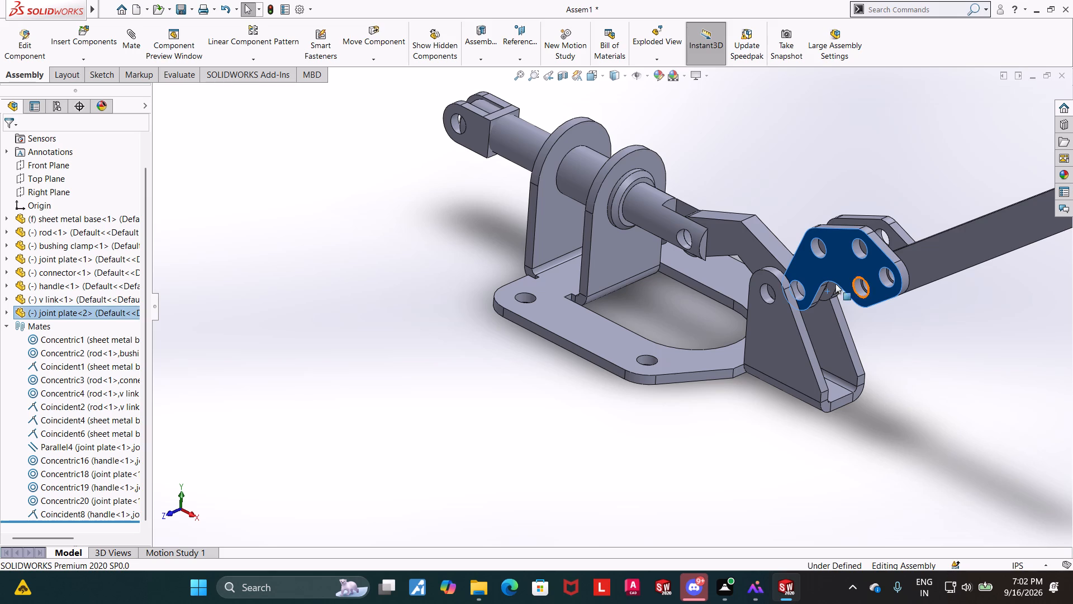
{"action": "scroll", "coordinate": [827, 283], "scroll_direction": "down", "scroll_amount": 3}
{"action": "left_click", "coordinate": [737, 305]}
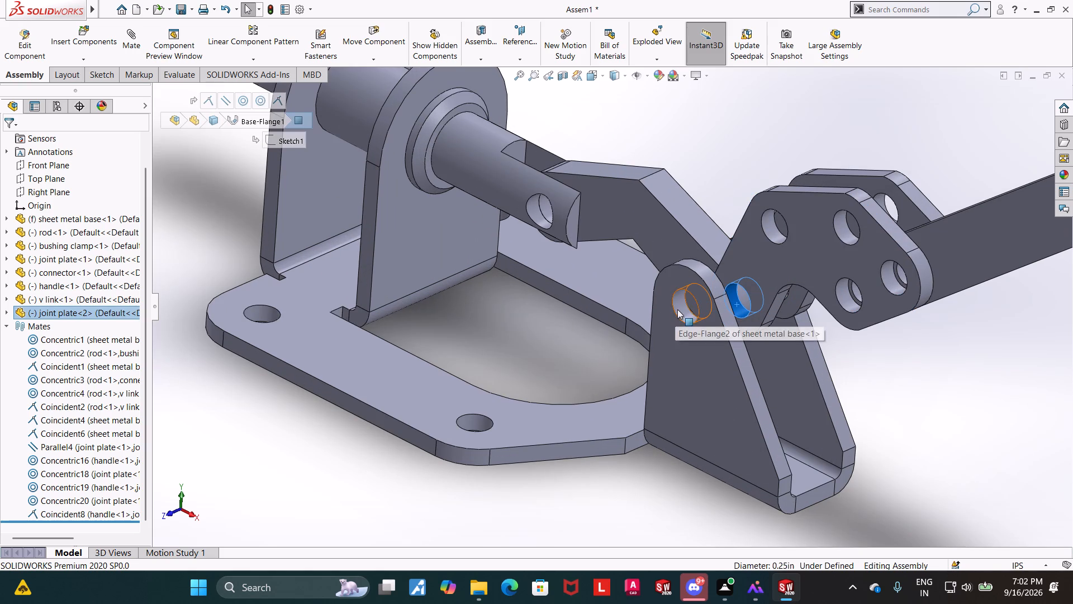
{"action": "left_click", "coordinate": [678, 309], "text": "ctrl"}
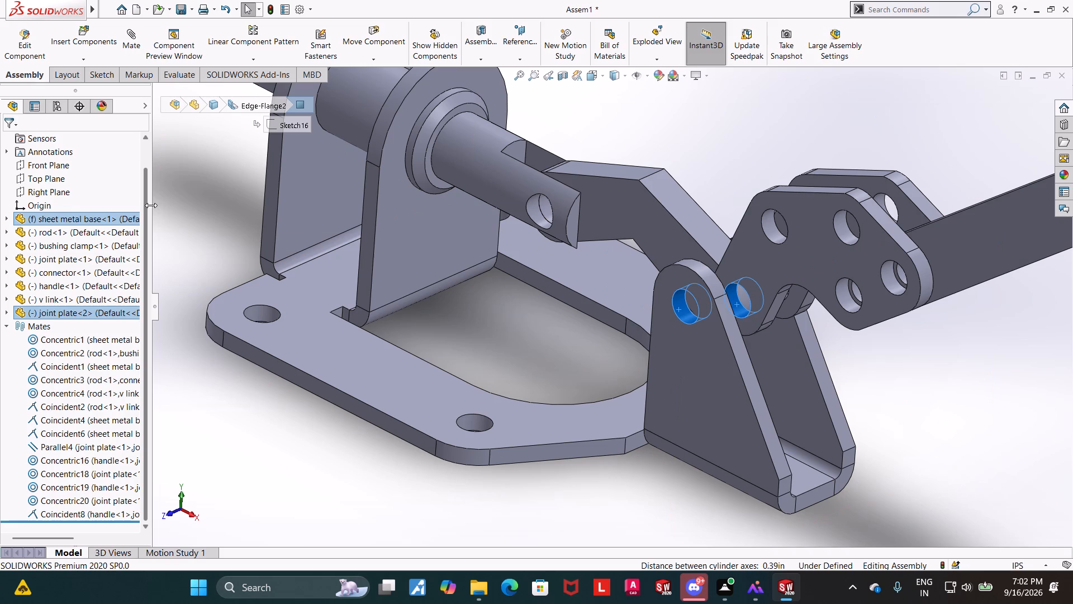
{"action": "left_click", "coordinate": [125, 37]}
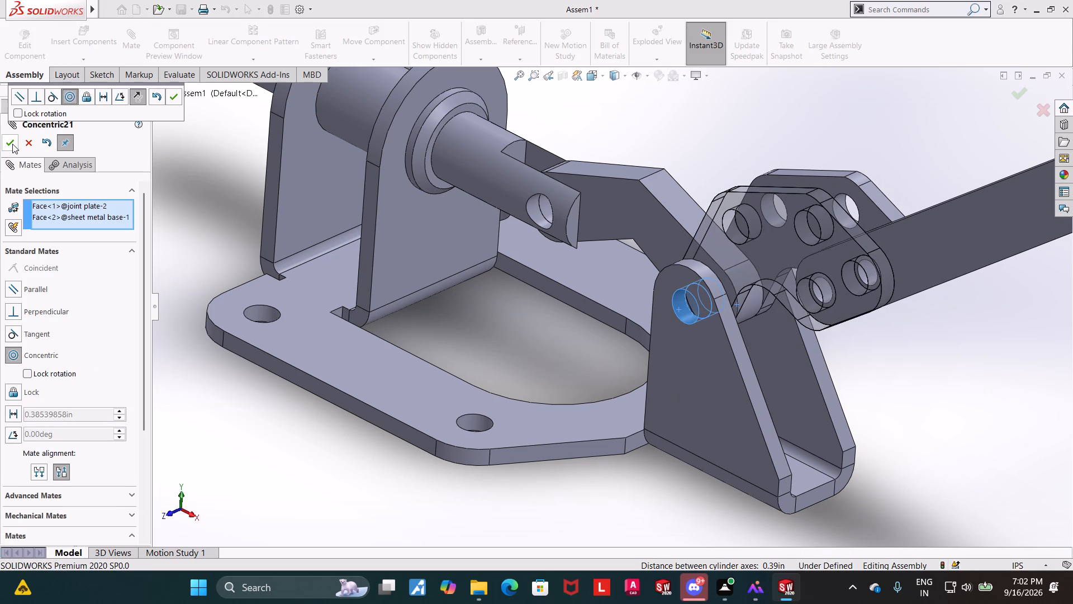
{"action": "left_click", "coordinate": [12, 144]}
Mate the first joint plate's pivot hole concentric with the hole in the base bracket's opposite flange, and finish mating.
{"action": "middle_click_drag", "start_coordinate": [872, 344], "coordinate": [863, 342]}
{"action": "middle_click_drag", "start_coordinate": [910, 362], "coordinate": [843, 345]}
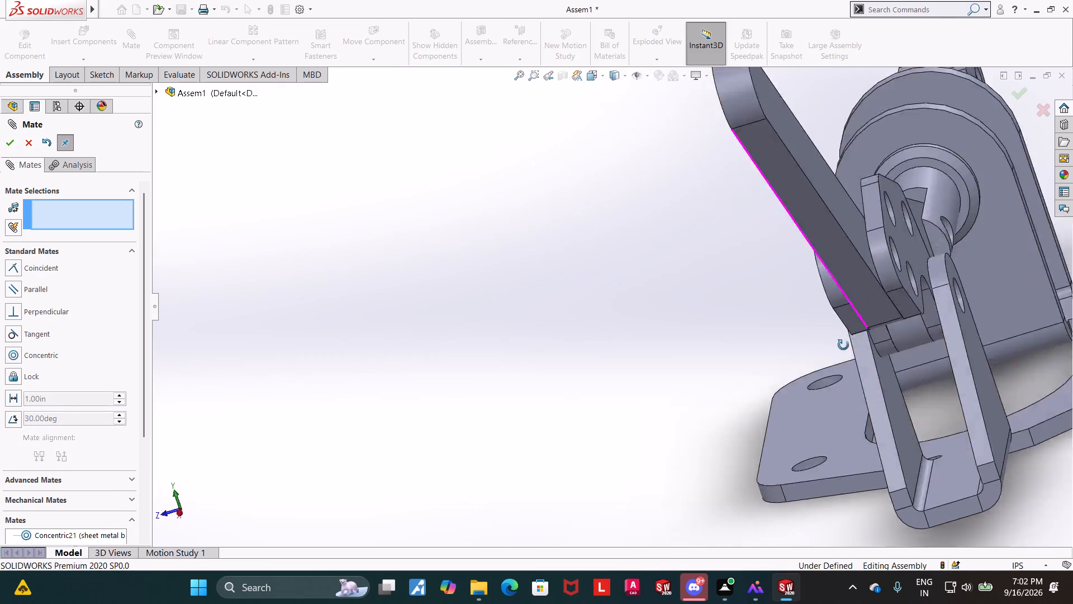
{"action": "middle_click_drag", "start_coordinate": [843, 345], "coordinate": [826, 348]}
{"action": "scroll", "coordinate": [993, 305], "scroll_direction": "down", "scroll_amount": 5}
{"action": "scroll", "coordinate": [916, 288], "scroll_direction": "up", "scroll_amount": 5}
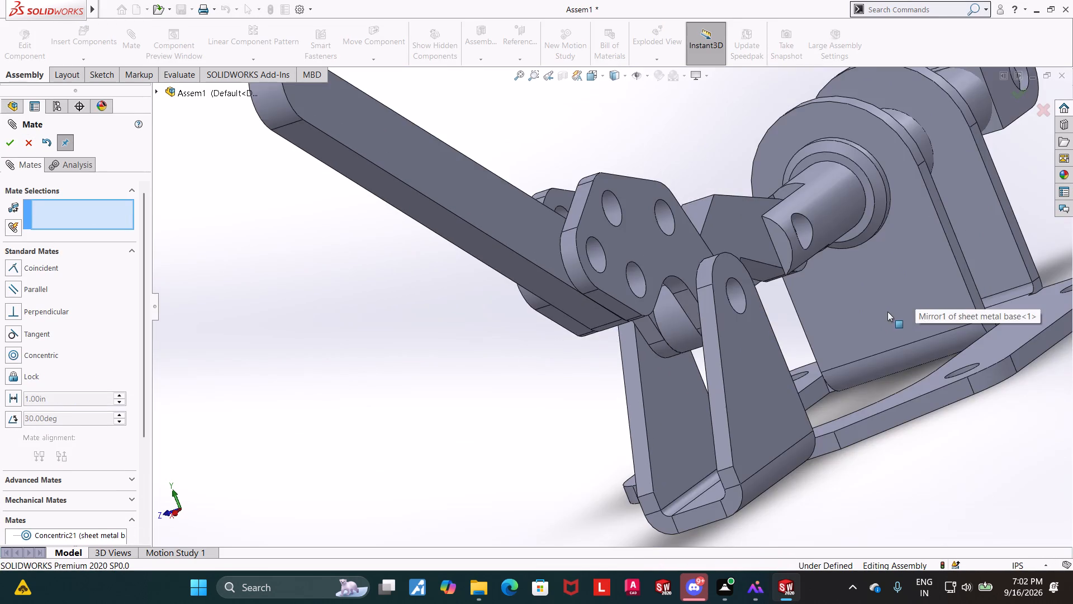
{"action": "middle_click_drag", "start_coordinate": [882, 317], "coordinate": [849, 343]}
{"action": "scroll", "coordinate": [613, 334], "scroll_direction": "down", "scroll_amount": 2}
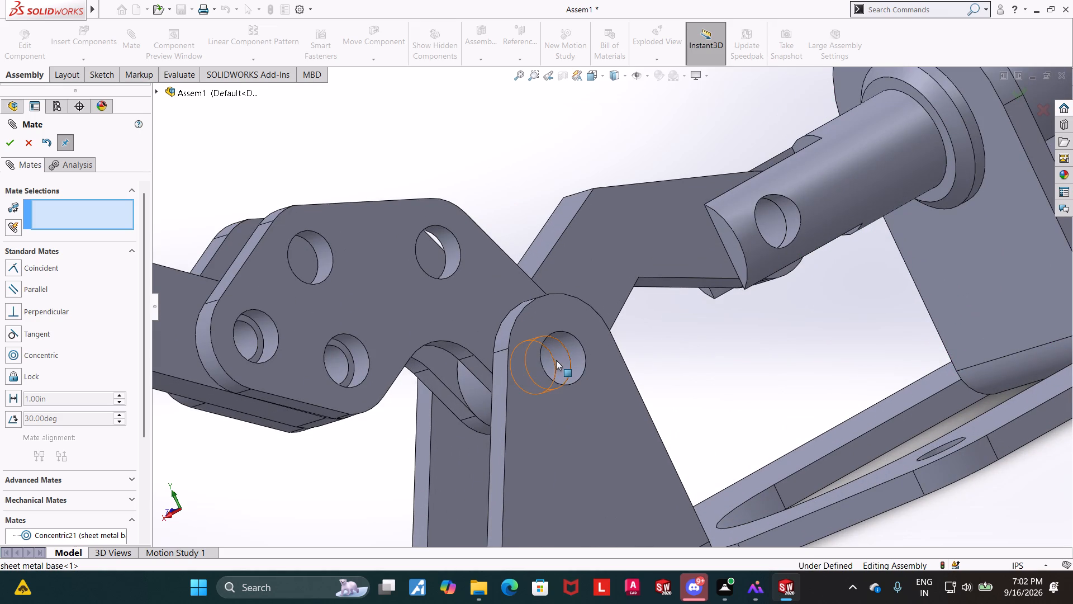
{"action": "left_click", "coordinate": [556, 360]}
{"action": "left_click", "coordinate": [572, 357], "text": "ctrl"}
{"action": "left_click", "coordinate": [13, 147]}
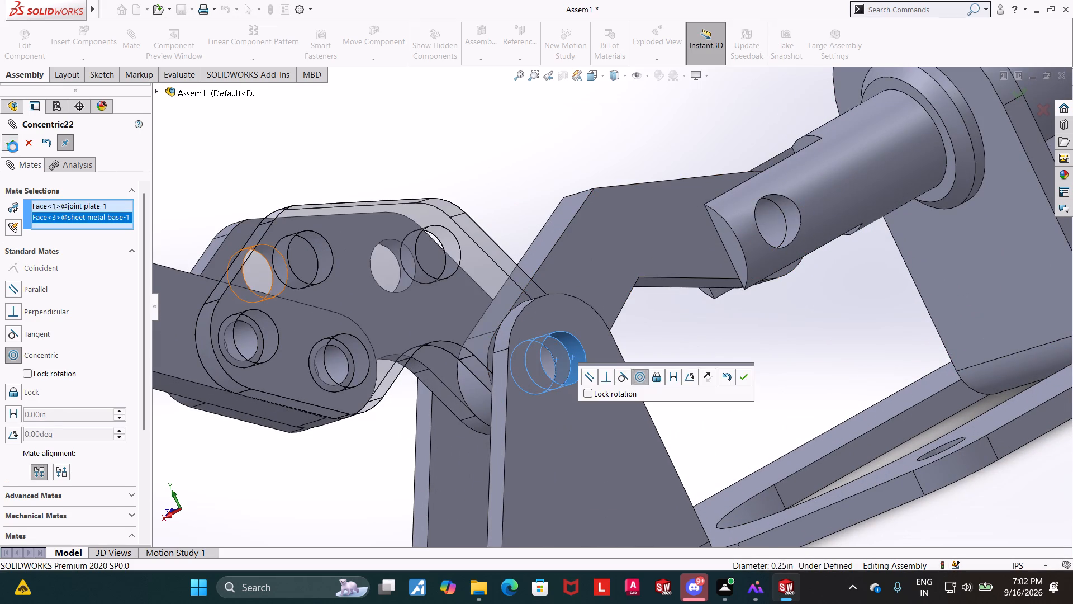
{"action": "scroll", "coordinate": [222, 351], "scroll_direction": "up", "scroll_amount": 5}
{"action": "middle_click_drag", "start_coordinate": [259, 408], "coordinate": [364, 402]}
{"action": "scroll", "coordinate": [364, 402], "scroll_direction": "up", "scroll_amount": 2}
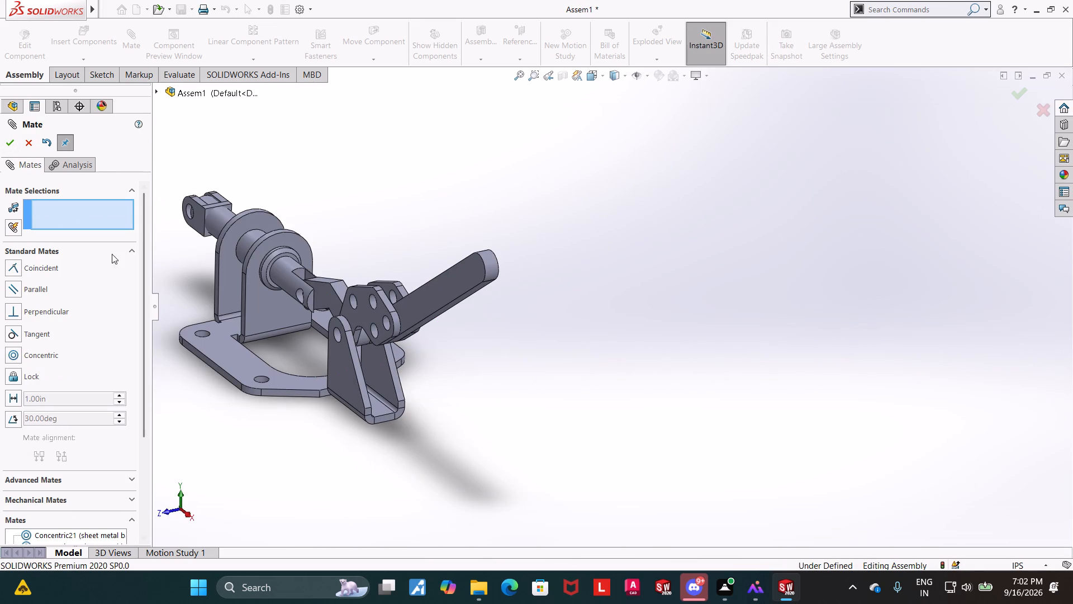
{"action": "left_click", "coordinate": [29, 143]}
Swing the handle down with the joint plates until it lies nearly horizontal, testing the re-mated pivot.
{"action": "scroll", "coordinate": [291, 363], "scroll_direction": "down", "scroll_amount": 2}
{"action": "scroll", "coordinate": [108, 503], "scroll_direction": "down", "scroll_amount": 4}
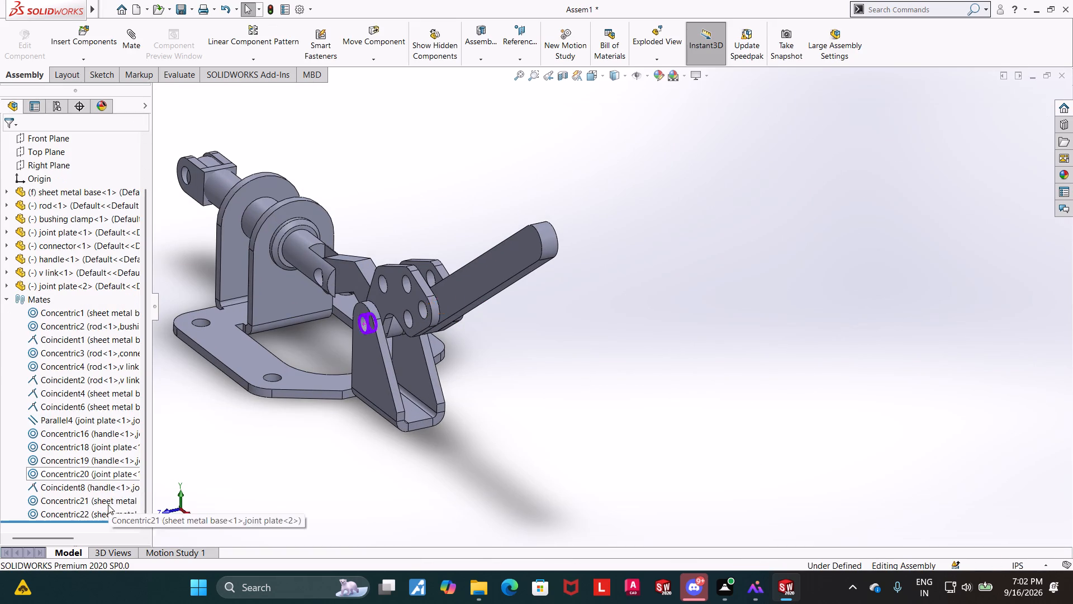
{"action": "scroll", "coordinate": [403, 339], "scroll_direction": "down", "scroll_amount": 3}
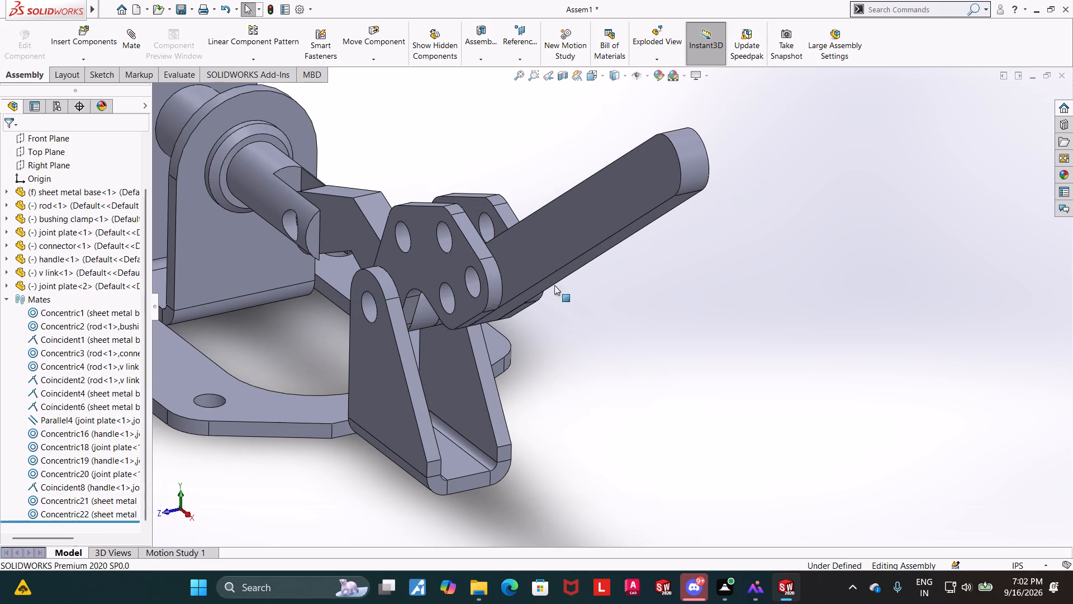
{"action": "left_click", "coordinate": [556, 246]}
{"action": "left_click_drag", "start_coordinate": [556, 231], "coordinate": [562, 416]}
{"action": "middle_click_drag", "start_coordinate": [710, 330], "coordinate": [812, 261]}
{"action": "scroll", "coordinate": [805, 299], "scroll_direction": "up", "scroll_amount": 4}
{"action": "middle_click_drag", "start_coordinate": [493, 383], "coordinate": [486, 428]}
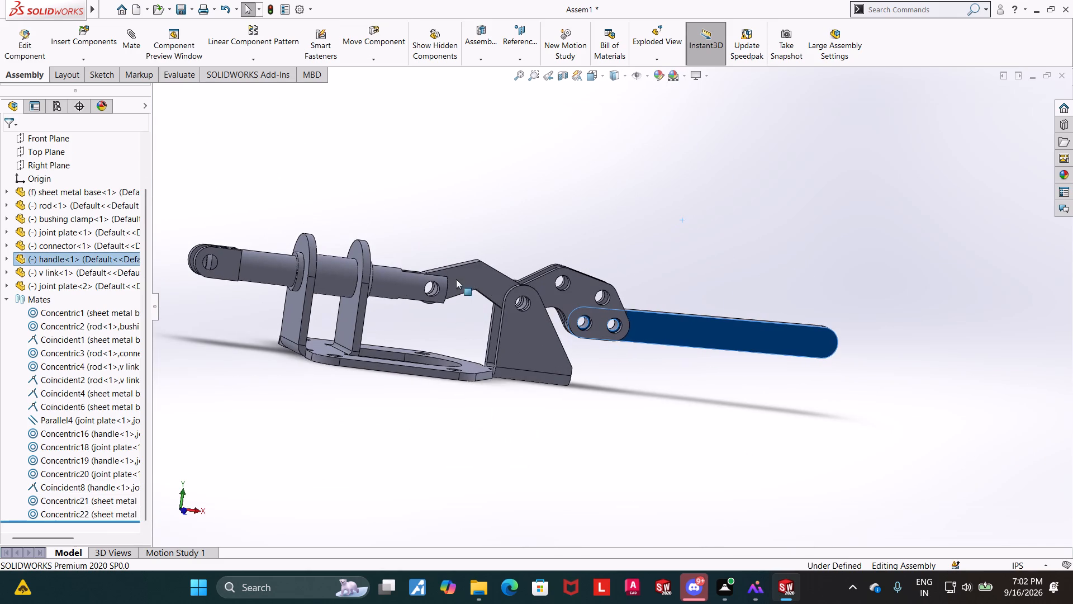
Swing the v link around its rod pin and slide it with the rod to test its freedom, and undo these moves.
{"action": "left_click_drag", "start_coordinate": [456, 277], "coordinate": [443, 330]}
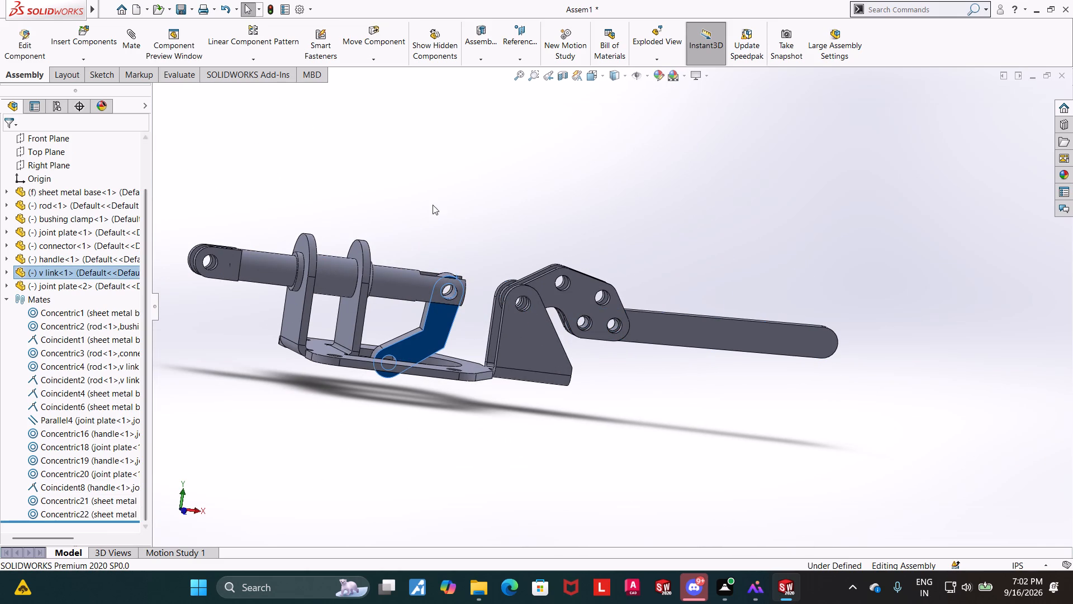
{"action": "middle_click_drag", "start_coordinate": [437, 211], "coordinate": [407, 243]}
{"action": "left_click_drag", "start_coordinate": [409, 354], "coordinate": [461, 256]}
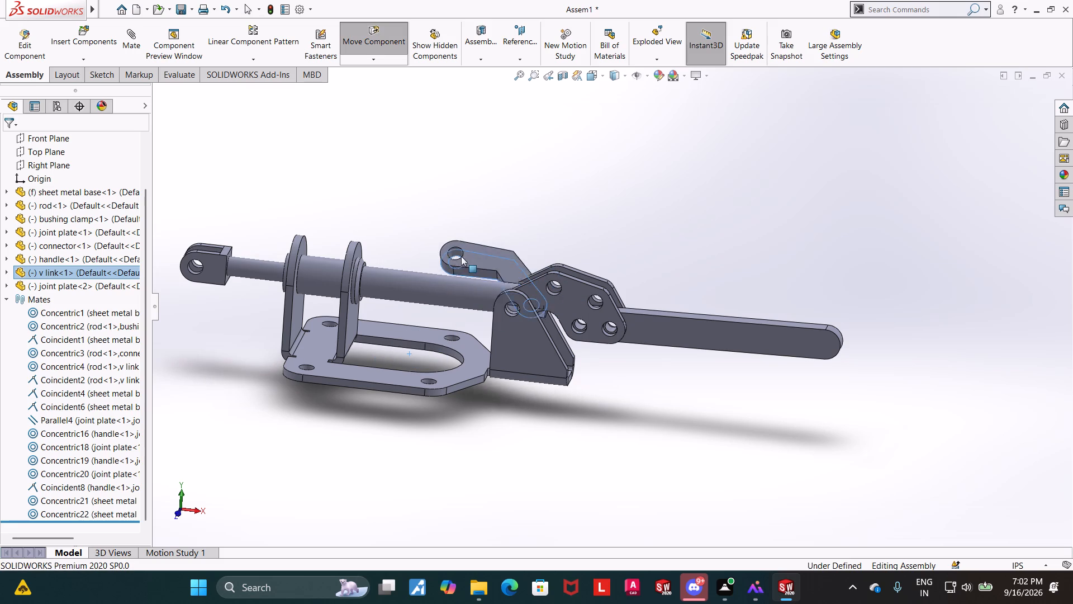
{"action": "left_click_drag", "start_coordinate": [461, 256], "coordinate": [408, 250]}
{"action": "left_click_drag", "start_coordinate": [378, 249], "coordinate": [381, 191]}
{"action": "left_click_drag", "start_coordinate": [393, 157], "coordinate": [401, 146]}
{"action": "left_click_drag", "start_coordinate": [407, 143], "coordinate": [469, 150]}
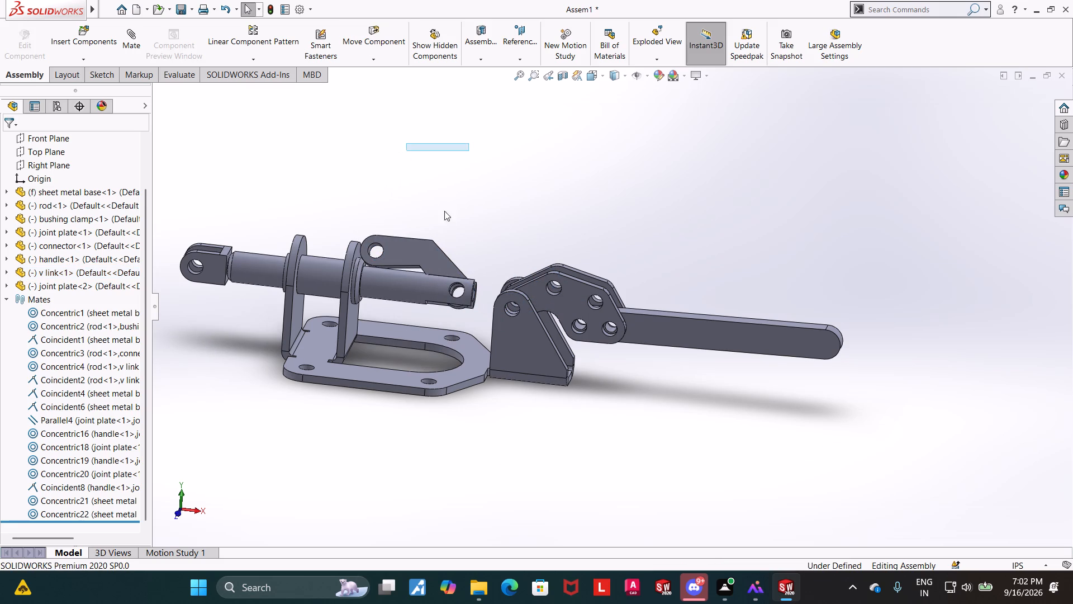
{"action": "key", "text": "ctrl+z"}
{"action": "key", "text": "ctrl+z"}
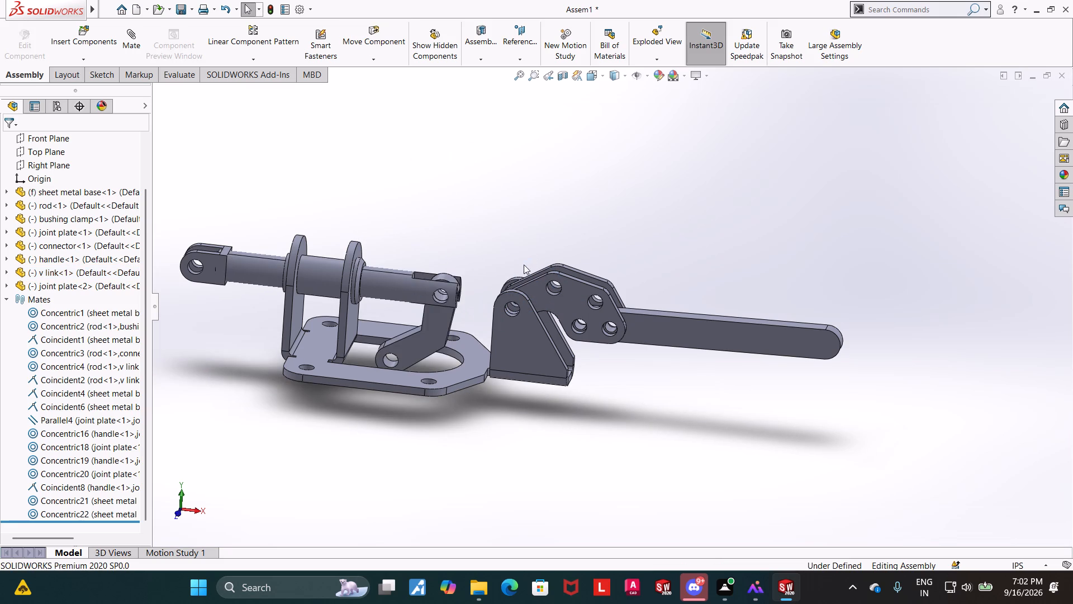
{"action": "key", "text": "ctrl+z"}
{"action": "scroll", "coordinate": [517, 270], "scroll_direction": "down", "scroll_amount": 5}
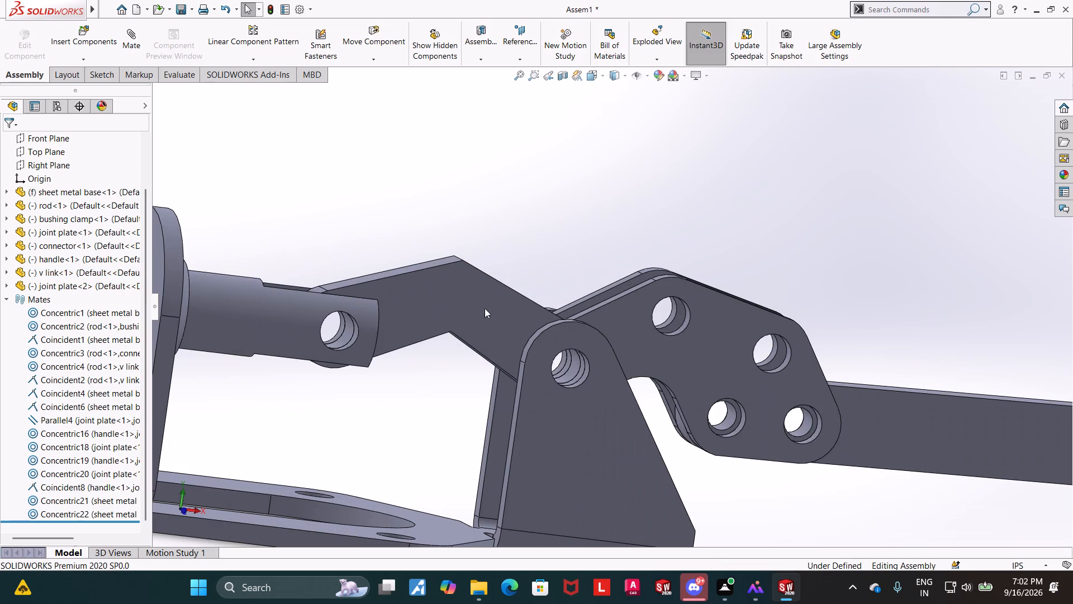
Swing the v link up clear of the bracket and mate its free hole concentric with the second joint plate's upper hole.
{"action": "left_click_drag", "start_coordinate": [493, 317], "coordinate": [462, 256]}
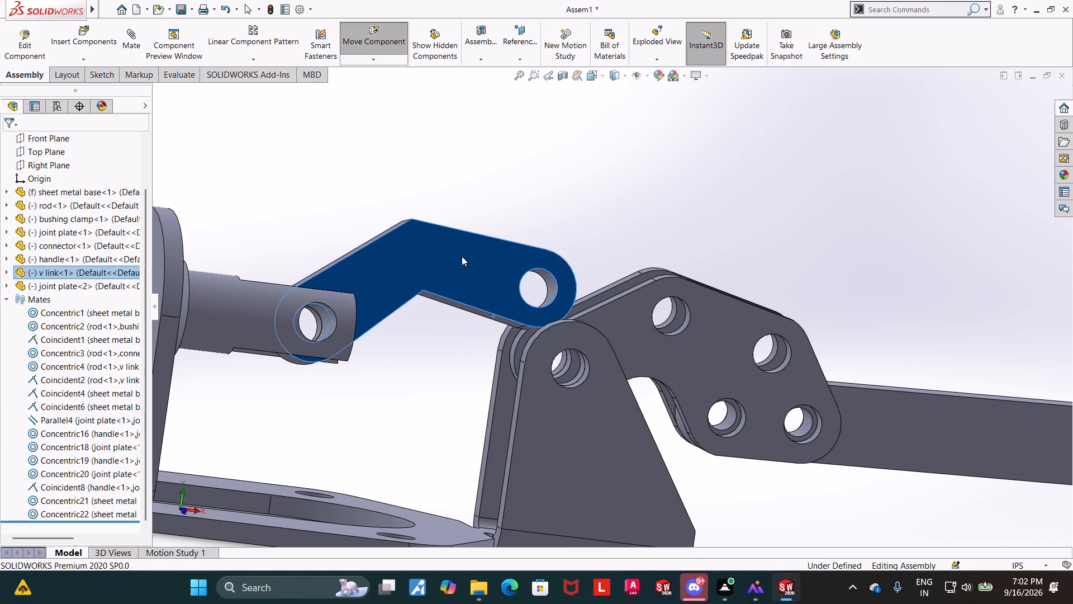
{"action": "left_click_drag", "start_coordinate": [462, 256], "coordinate": [461, 257]}
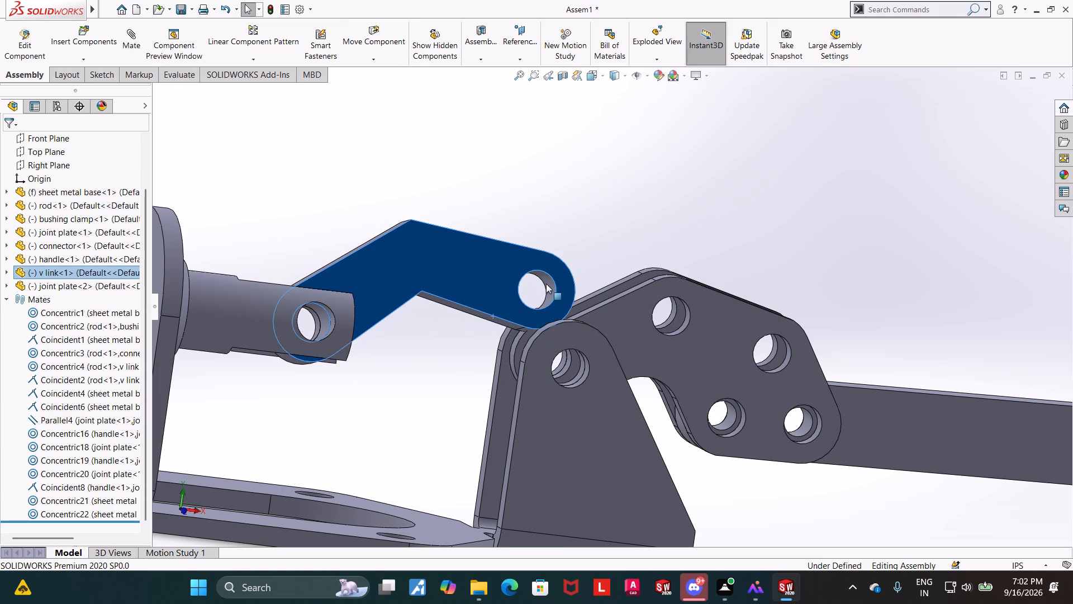
{"action": "left_click", "coordinate": [548, 284]}
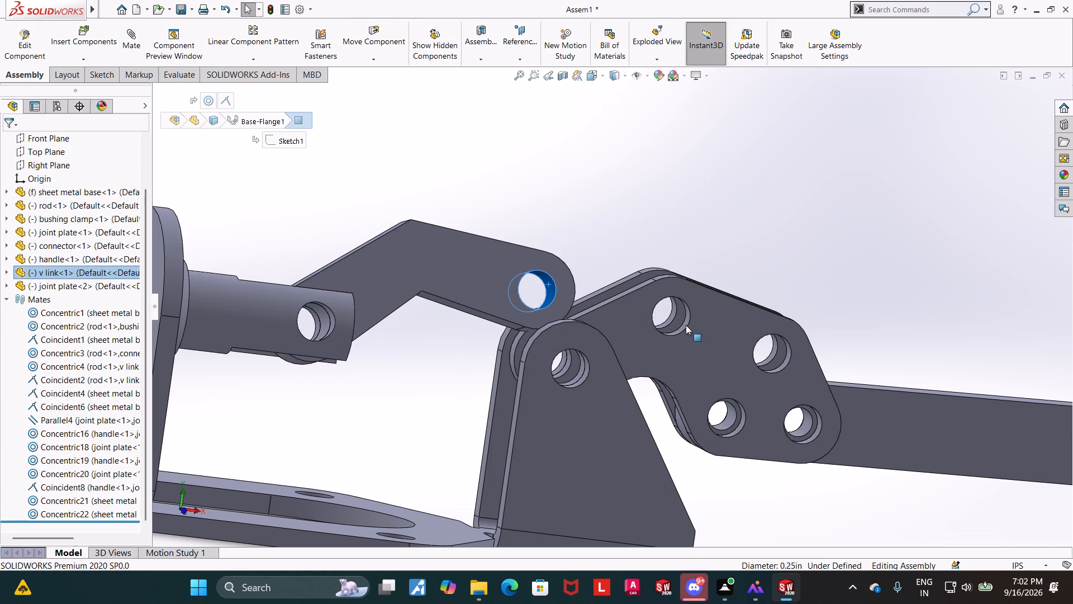
{"action": "left_click", "coordinate": [685, 324], "text": "ctrl"}
{"action": "left_click", "coordinate": [136, 50]}
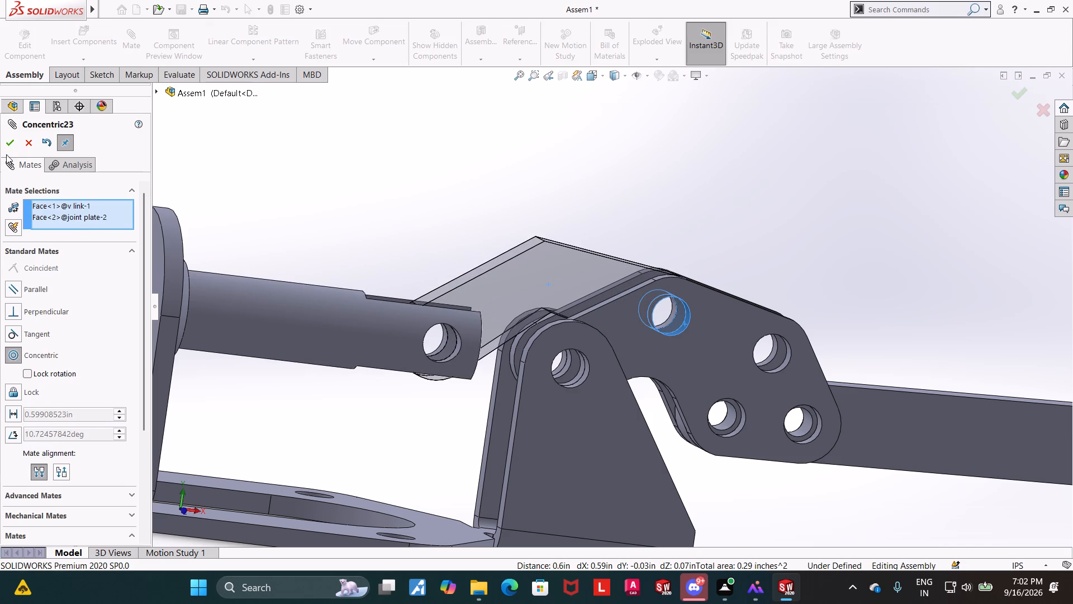
{"action": "left_click", "coordinate": [8, 145]}
Raise the handle and slide the rod outward by its connector to test the linked motion, and finish mating.
{"action": "scroll", "coordinate": [798, 326], "scroll_direction": "up", "scroll_amount": 6}
{"action": "left_click_drag", "start_coordinate": [791, 362], "coordinate": [734, 330]}
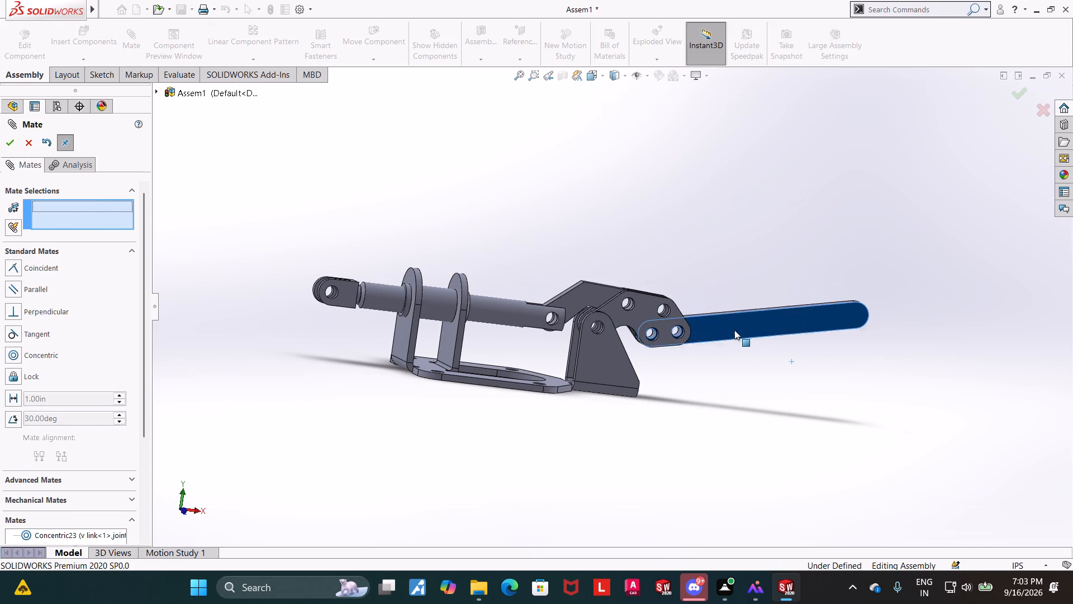
{"action": "left_click_drag", "start_coordinate": [734, 330], "coordinate": [746, 287]}
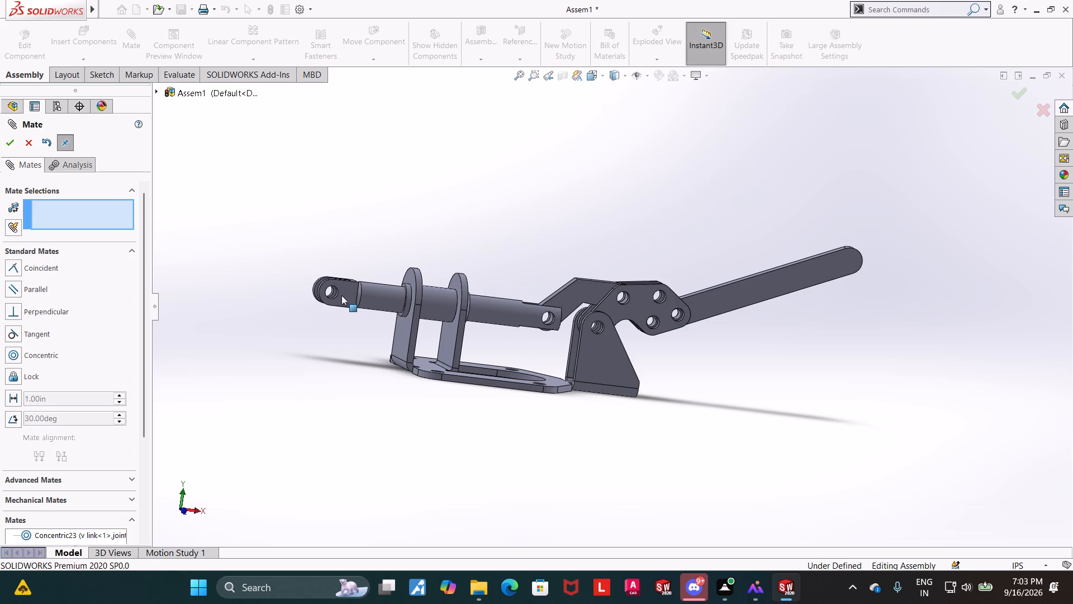
{"action": "left_click_drag", "start_coordinate": [341, 295], "coordinate": [302, 285]}
{"action": "left_click_drag", "start_coordinate": [308, 285], "coordinate": [321, 287]}
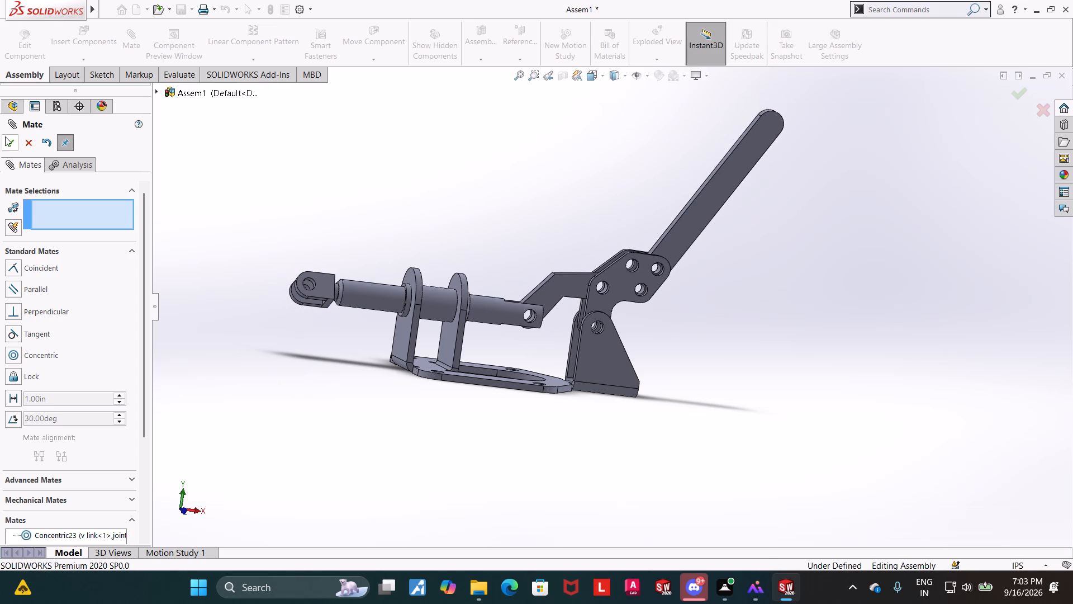
{"action": "left_click", "coordinate": [20, 147]}
{"action": "left_click", "coordinate": [21, 148]}
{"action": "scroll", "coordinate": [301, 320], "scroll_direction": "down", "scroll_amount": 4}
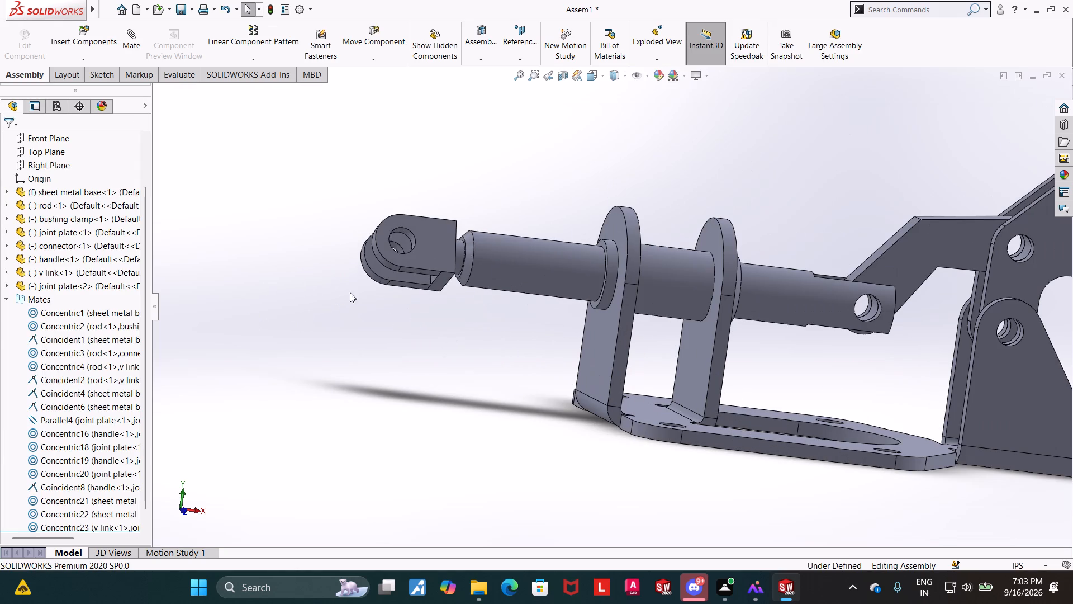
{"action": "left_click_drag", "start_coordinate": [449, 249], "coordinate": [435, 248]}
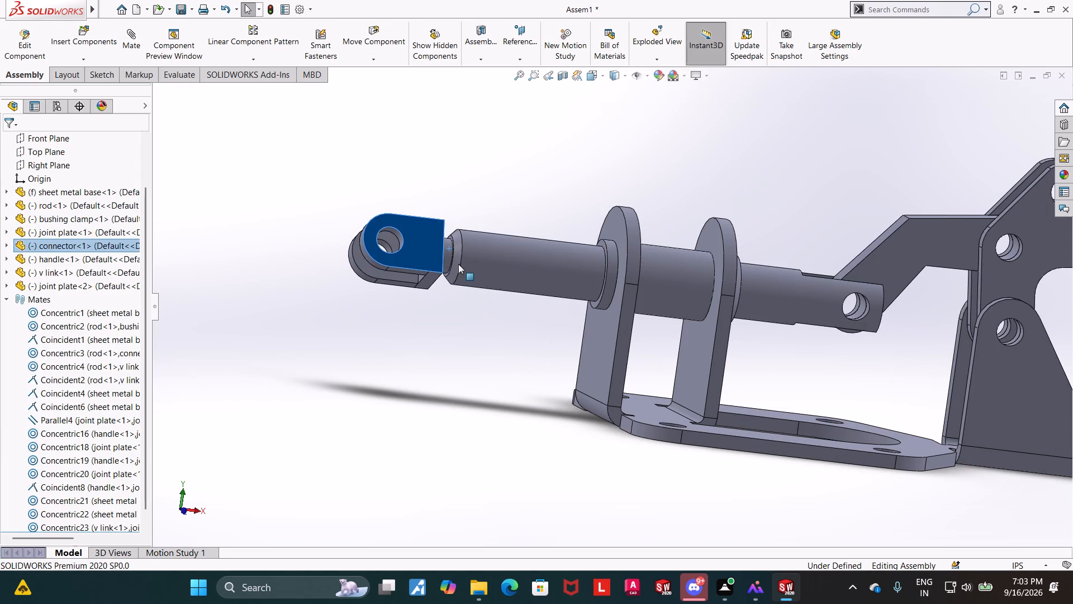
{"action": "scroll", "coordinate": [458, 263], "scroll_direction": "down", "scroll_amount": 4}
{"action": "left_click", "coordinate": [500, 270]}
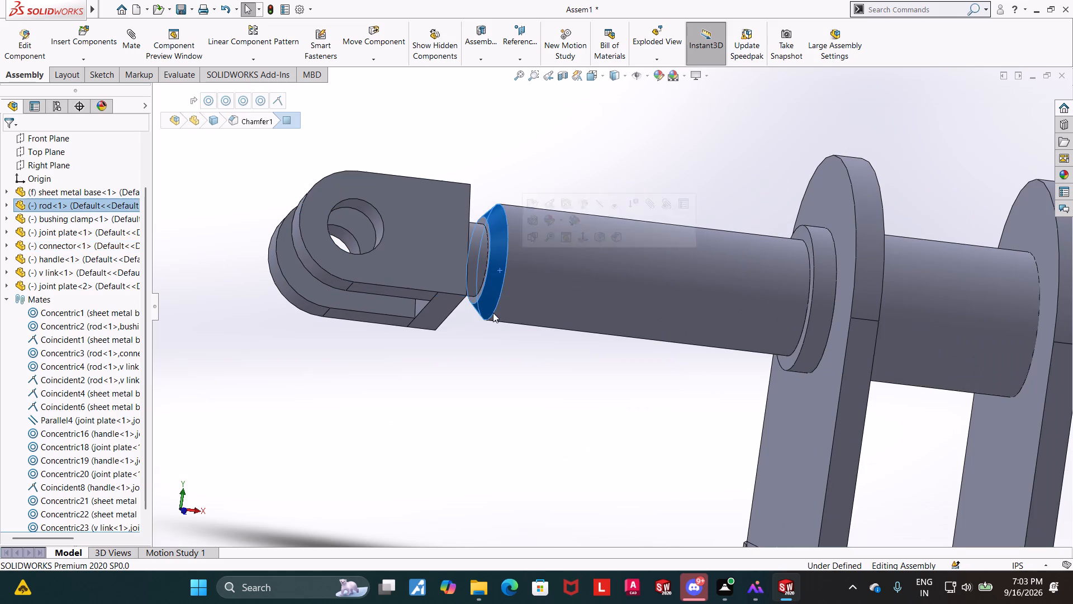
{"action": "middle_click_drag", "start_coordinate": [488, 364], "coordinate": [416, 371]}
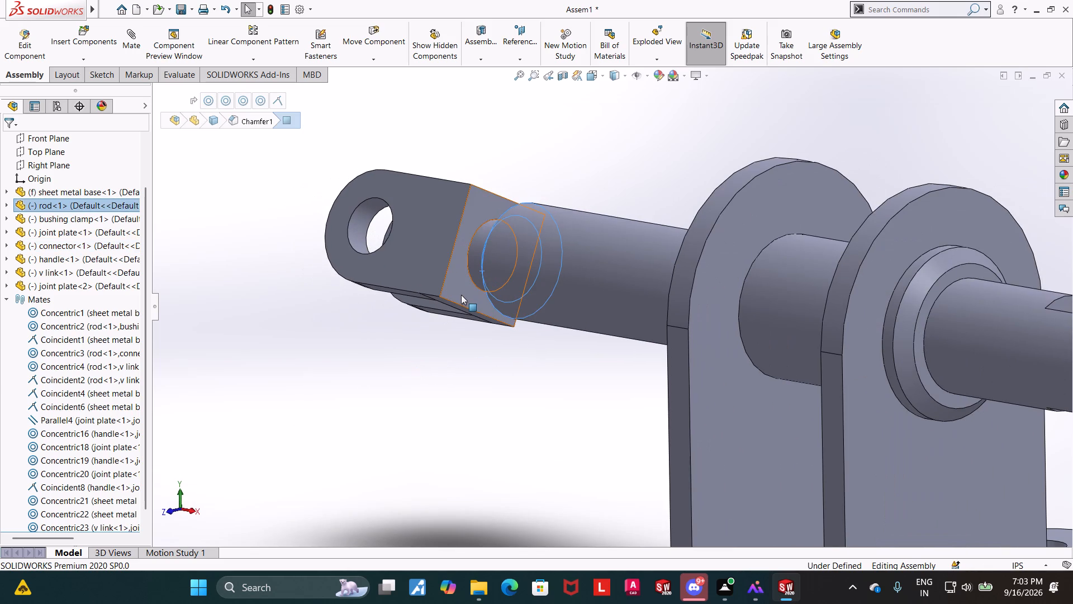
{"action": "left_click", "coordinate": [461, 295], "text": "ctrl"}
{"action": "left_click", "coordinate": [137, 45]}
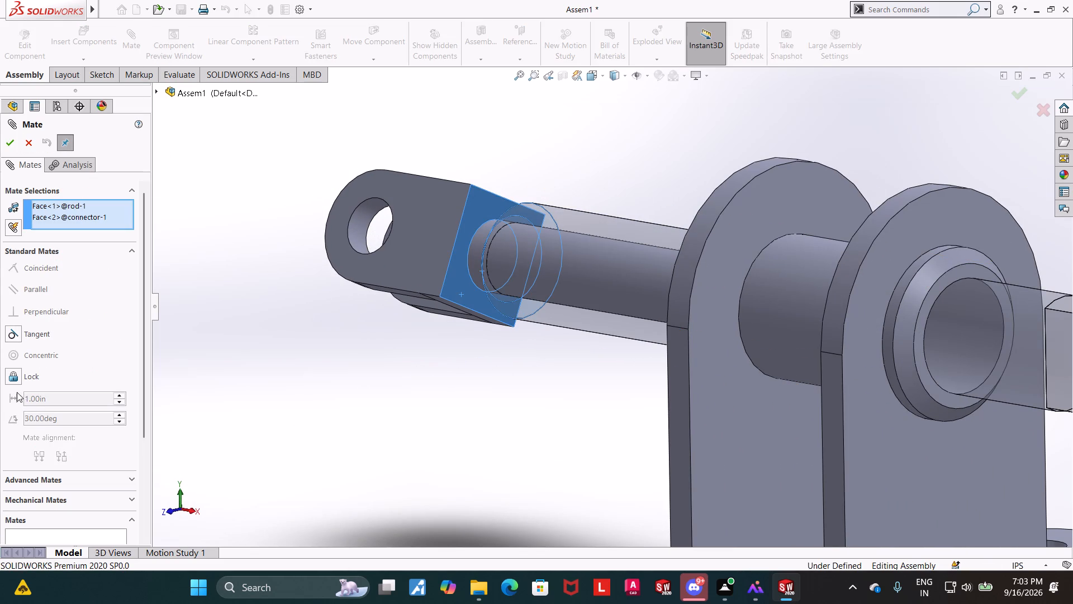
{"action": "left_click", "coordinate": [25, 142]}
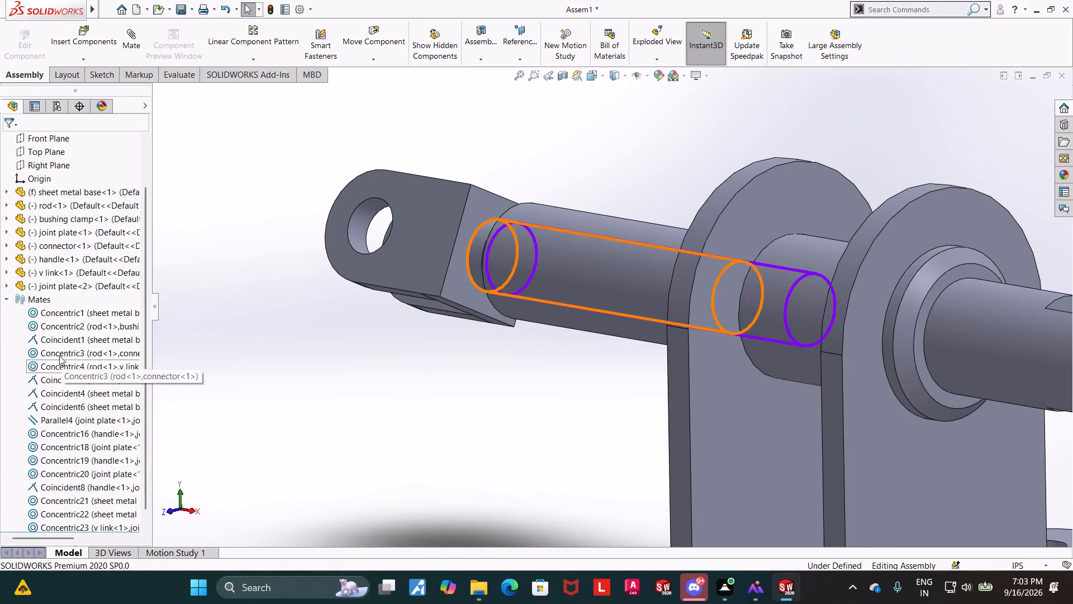
Swing the handle partway down so the rod draws back from the connector.
{"action": "middle_click_drag", "start_coordinate": [274, 371], "coordinate": [288, 372]}
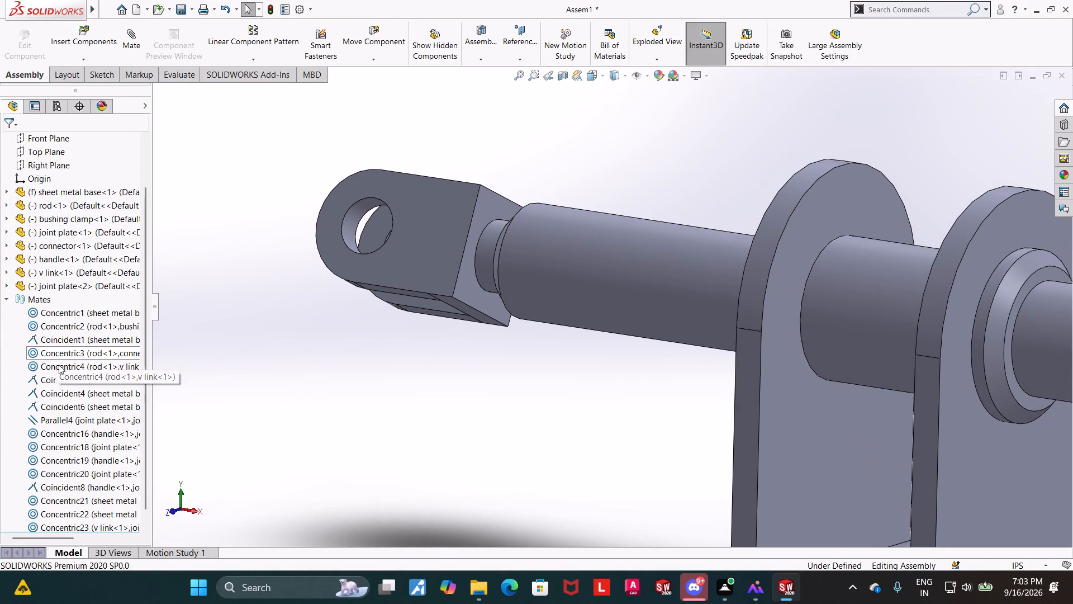
{"action": "scroll", "coordinate": [407, 393], "scroll_direction": "up", "scroll_amount": 7}
{"action": "middle_click_drag", "start_coordinate": [507, 390], "coordinate": [526, 395]}
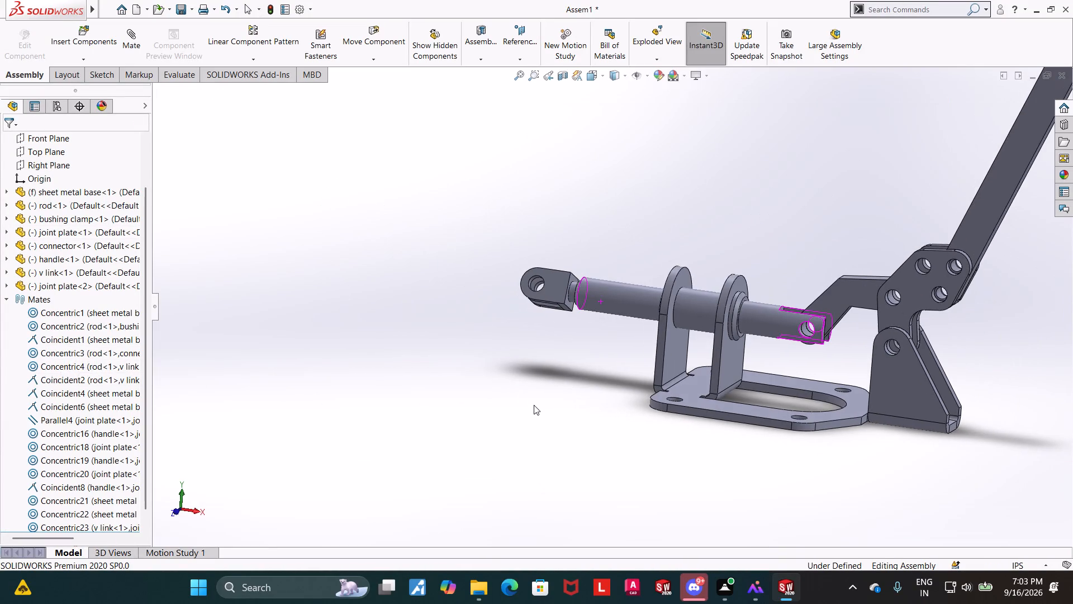
{"action": "scroll", "coordinate": [520, 412], "scroll_direction": "up", "scroll_amount": 5}
{"action": "scroll", "coordinate": [544, 405], "scroll_direction": "down", "scroll_amount": 2}
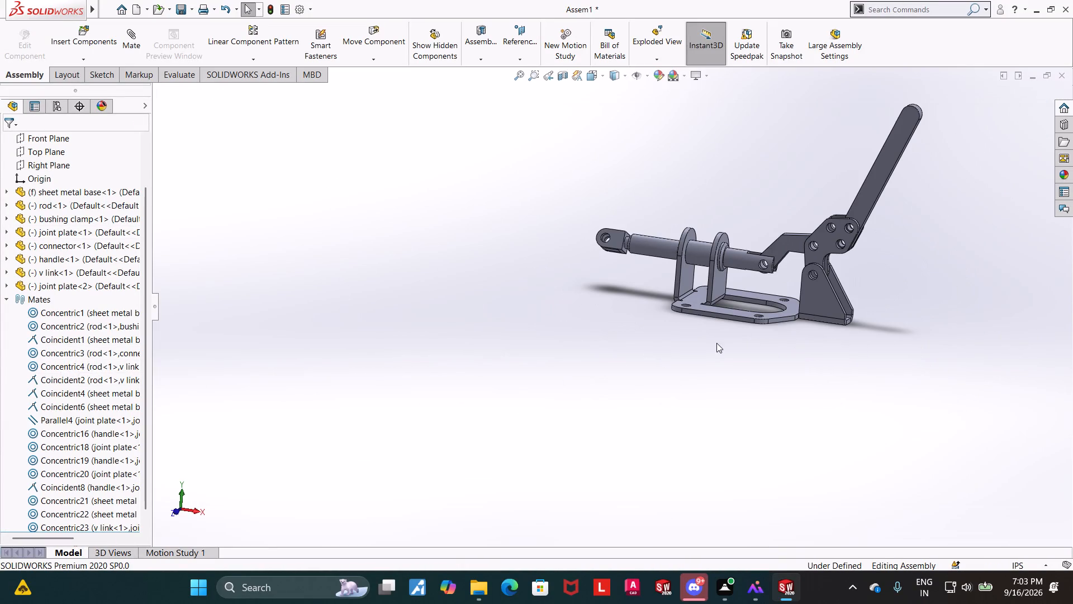
{"action": "middle_click_drag", "start_coordinate": [716, 343], "coordinate": [739, 347]}
{"action": "scroll", "coordinate": [833, 226], "scroll_direction": "down", "scroll_amount": 5}
{"action": "scroll", "coordinate": [848, 290], "scroll_direction": "up", "scroll_amount": 3}
{"action": "left_click_drag", "start_coordinate": [772, 198], "coordinate": [828, 261]}
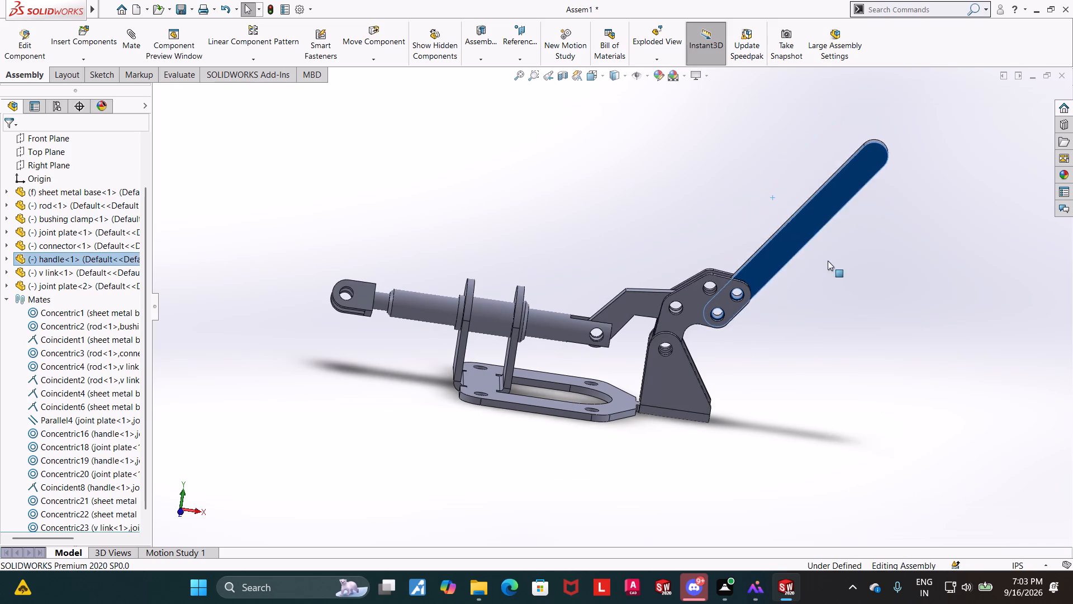
{"action": "left_click_drag", "start_coordinate": [828, 261], "coordinate": [843, 272]}
{"action": "left_click", "coordinate": [393, 408]}
Set up a coincident mate between the rod's circular chamfered-end edge and the connector's shank-side face, and try switching it to a distance mate.
{"action": "scroll", "coordinate": [376, 320], "scroll_direction": "down", "scroll_amount": 4}
{"action": "left_click", "coordinate": [461, 364]}
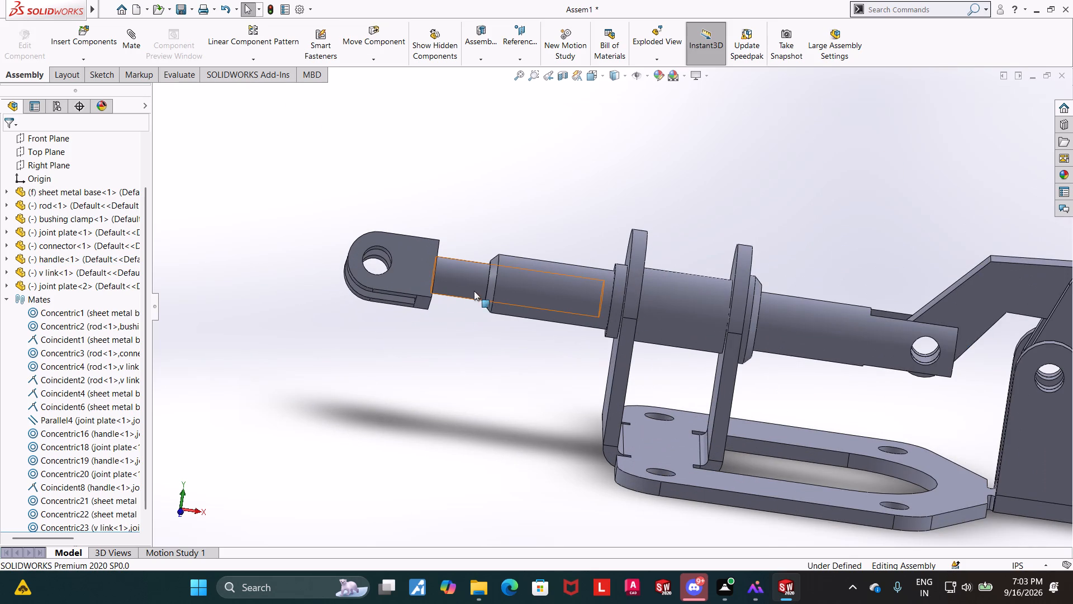
{"action": "left_click", "coordinate": [487, 285]}
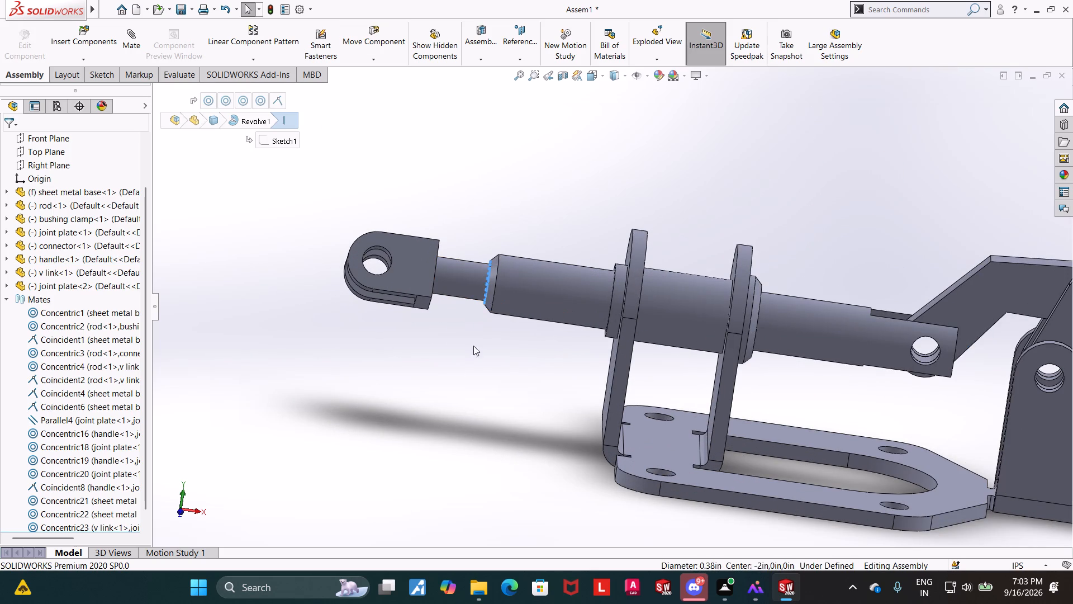
{"action": "middle_click_drag", "start_coordinate": [447, 354], "coordinate": [397, 348]}
{"action": "left_click", "coordinate": [433, 288], "text": "ctrl"}
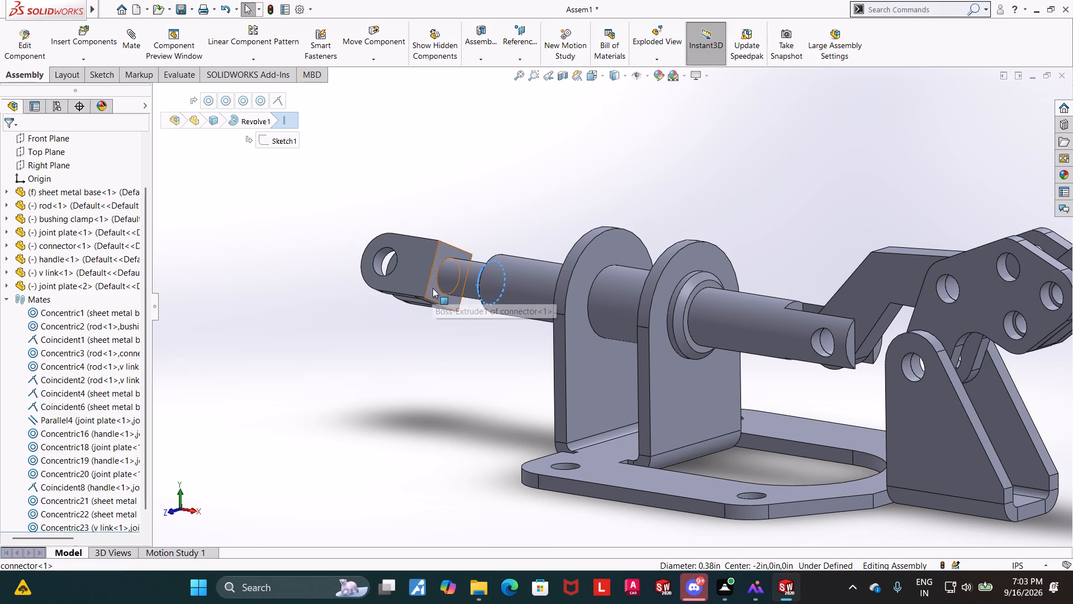
{"action": "left_click", "coordinate": [130, 34]}
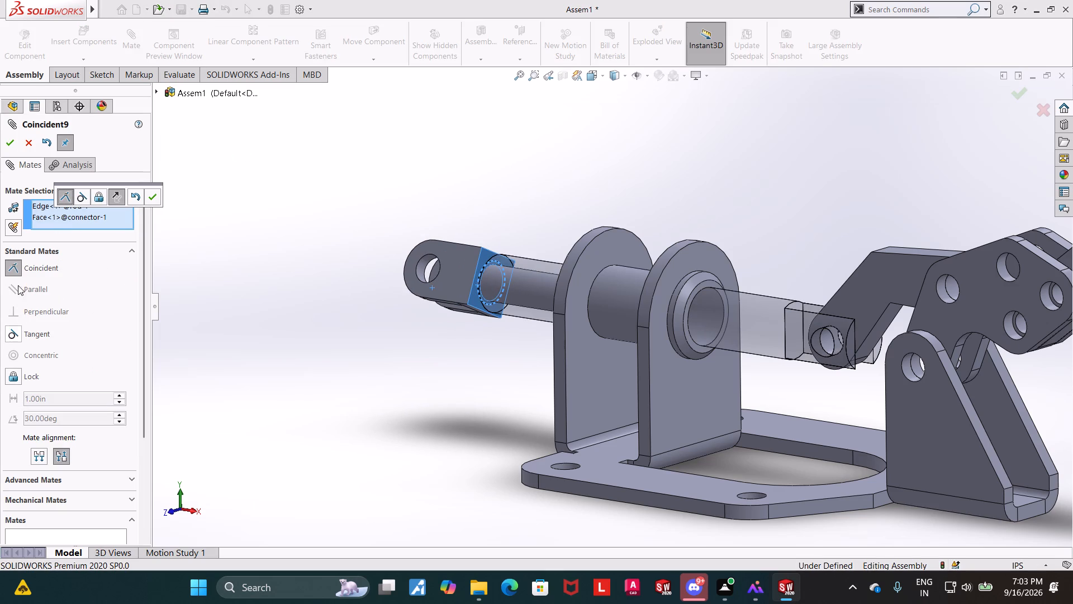
{"action": "left_click", "coordinate": [16, 266]}
{"action": "right_click", "coordinate": [111, 223]}
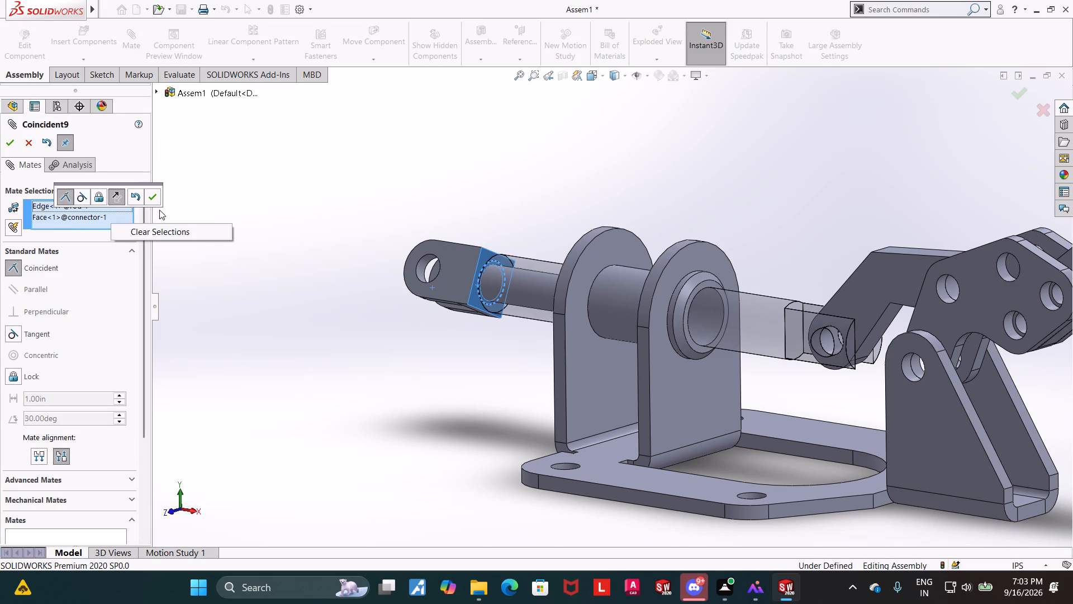
{"action": "left_click", "coordinate": [225, 288]}
{"action": "triple_click", "coordinate": [13, 401]}
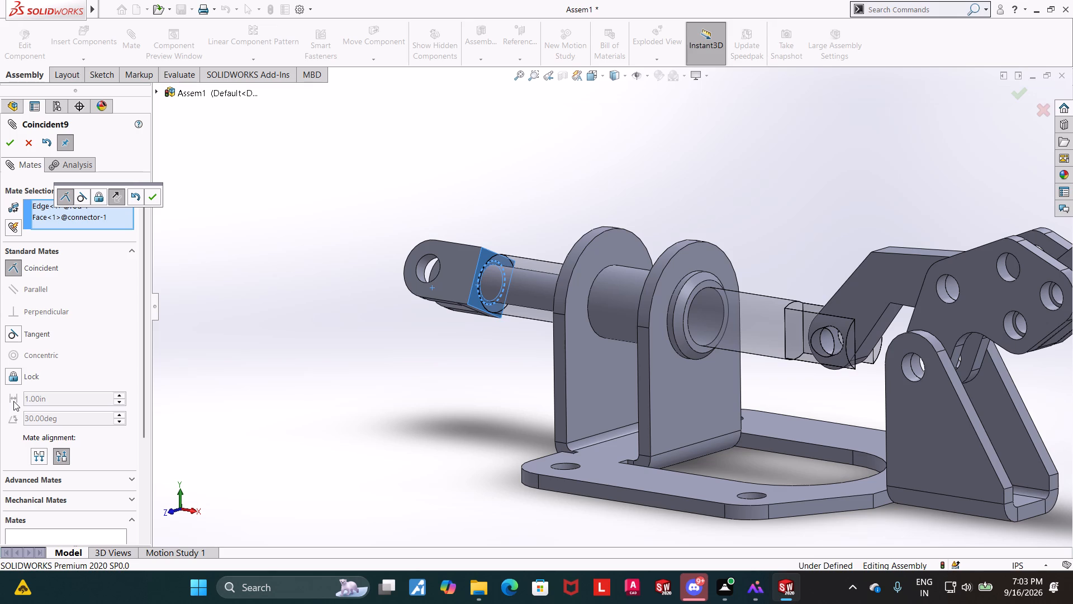
{"action": "left_click", "coordinate": [13, 401]}
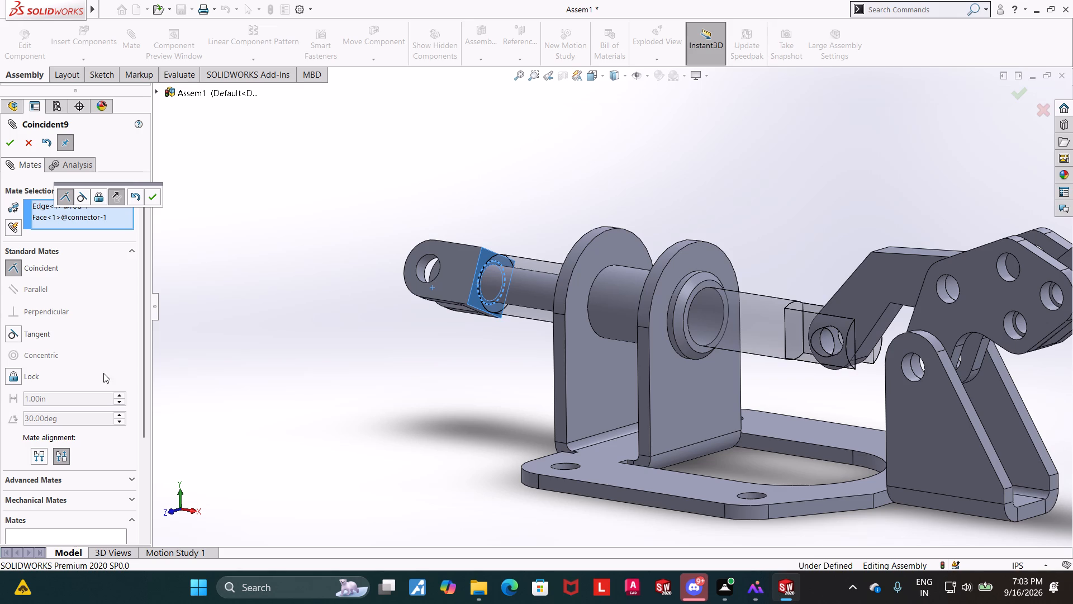
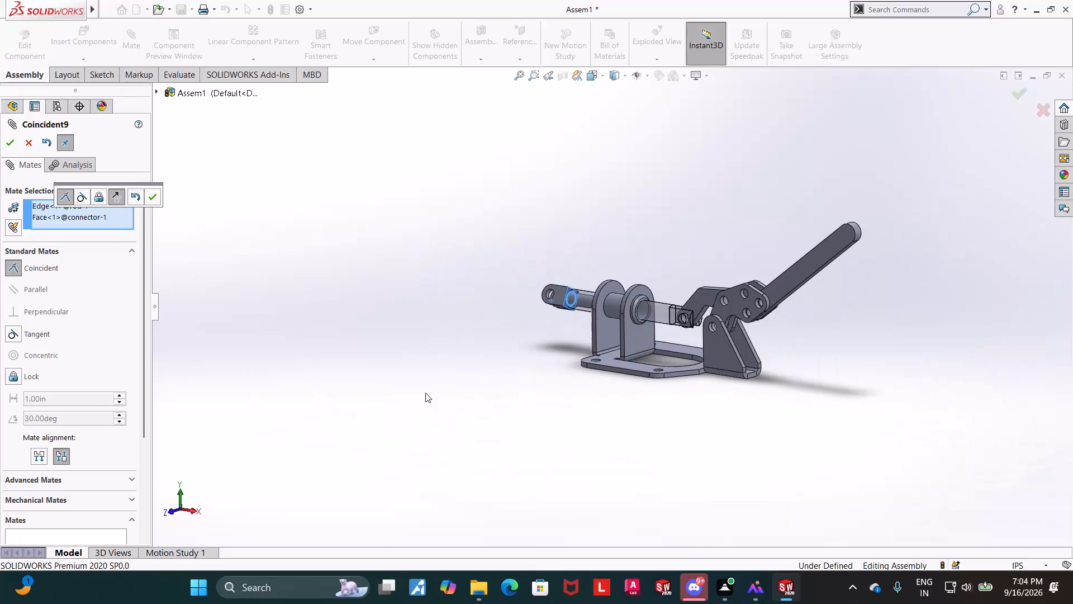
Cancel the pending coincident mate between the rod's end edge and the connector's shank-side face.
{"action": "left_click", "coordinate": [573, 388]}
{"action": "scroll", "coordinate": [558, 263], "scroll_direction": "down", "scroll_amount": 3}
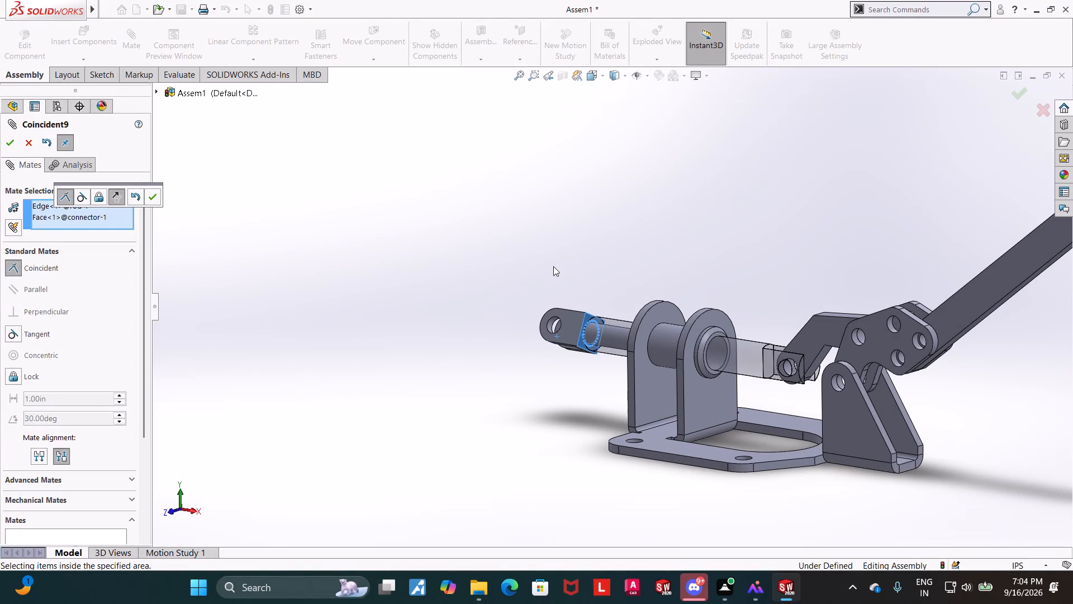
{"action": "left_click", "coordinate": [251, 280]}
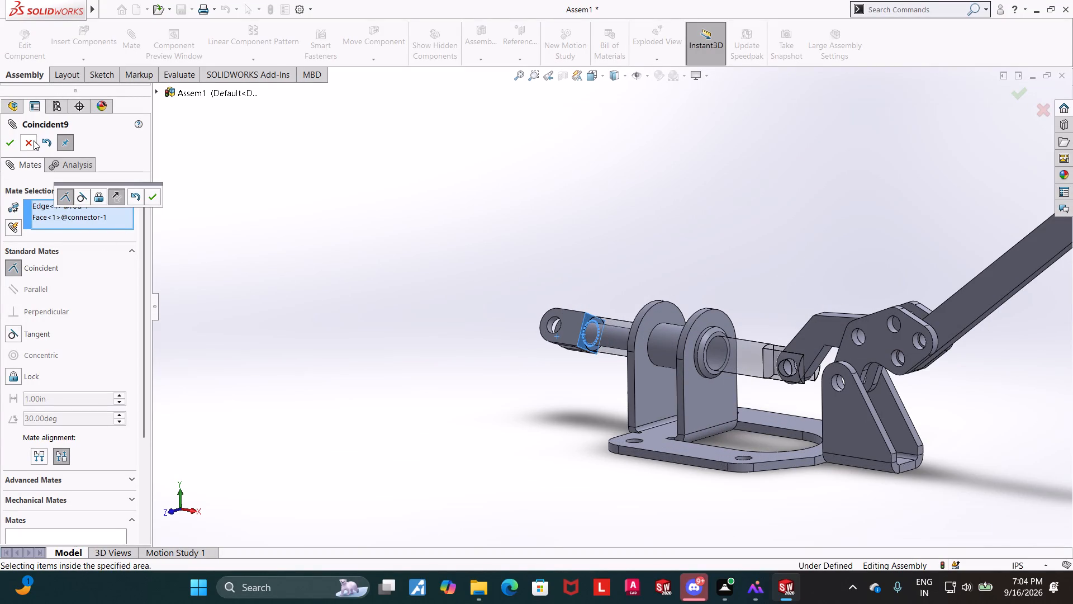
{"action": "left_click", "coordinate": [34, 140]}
Twist the connector about the rod's axis and inspect where its shank enters the rod.
{"action": "scroll", "coordinate": [425, 300], "scroll_direction": "down", "scroll_amount": 4}
{"action": "middle_click", "coordinate": [493, 360]}
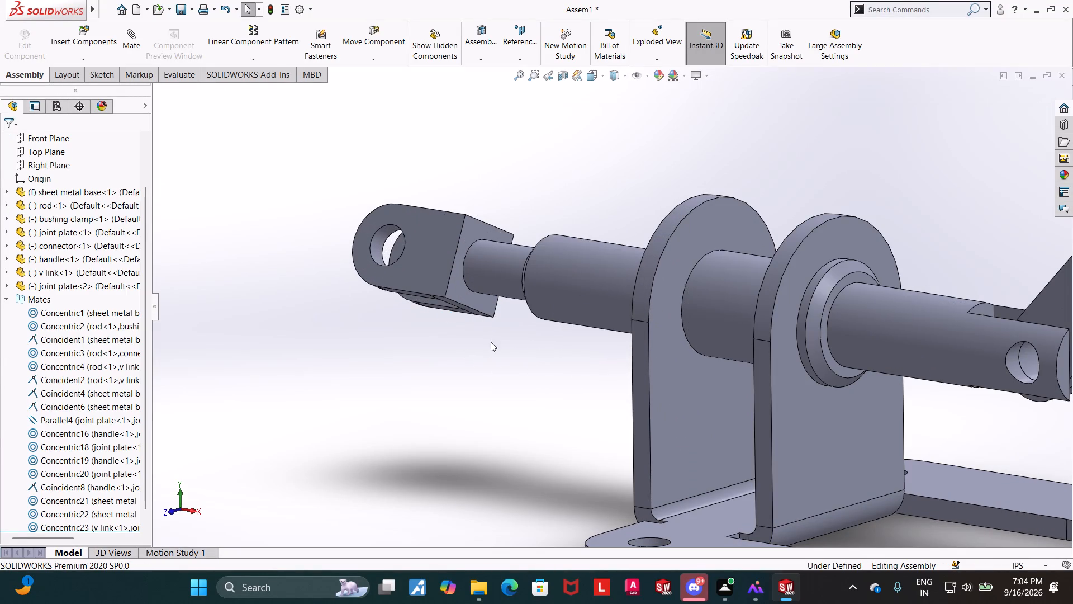
{"action": "left_click", "coordinate": [449, 267]}
{"action": "left_click", "coordinate": [486, 357]}
{"action": "left_click_drag", "start_coordinate": [467, 296], "coordinate": [416, 280]}
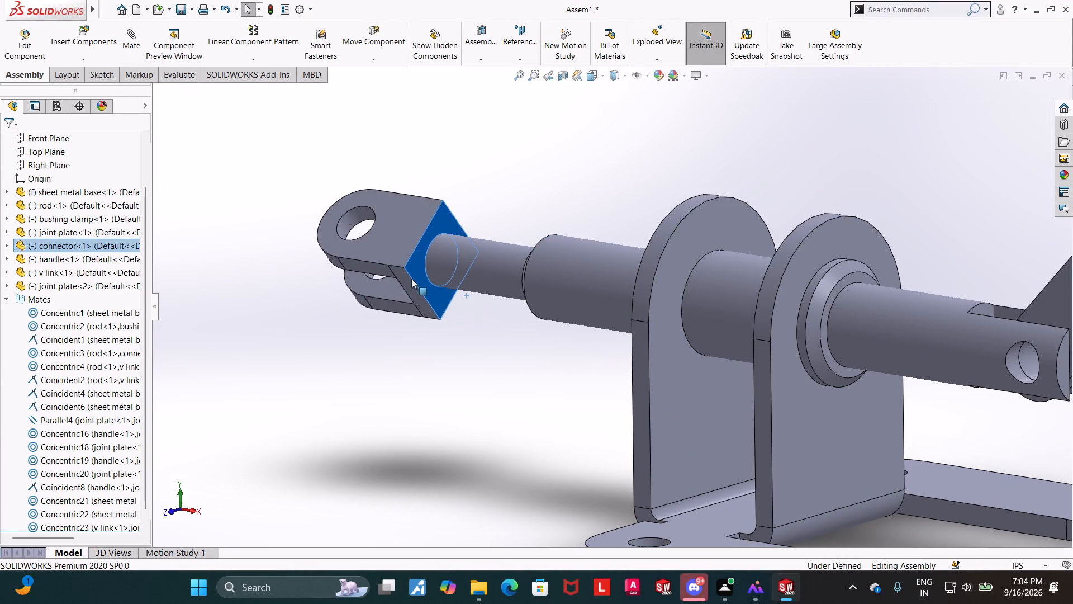
{"action": "middle_click_drag", "start_coordinate": [472, 356], "coordinate": [525, 375]}
{"action": "left_click", "coordinate": [535, 377]}
{"action": "middle_click_drag", "start_coordinate": [496, 353], "coordinate": [547, 370]}
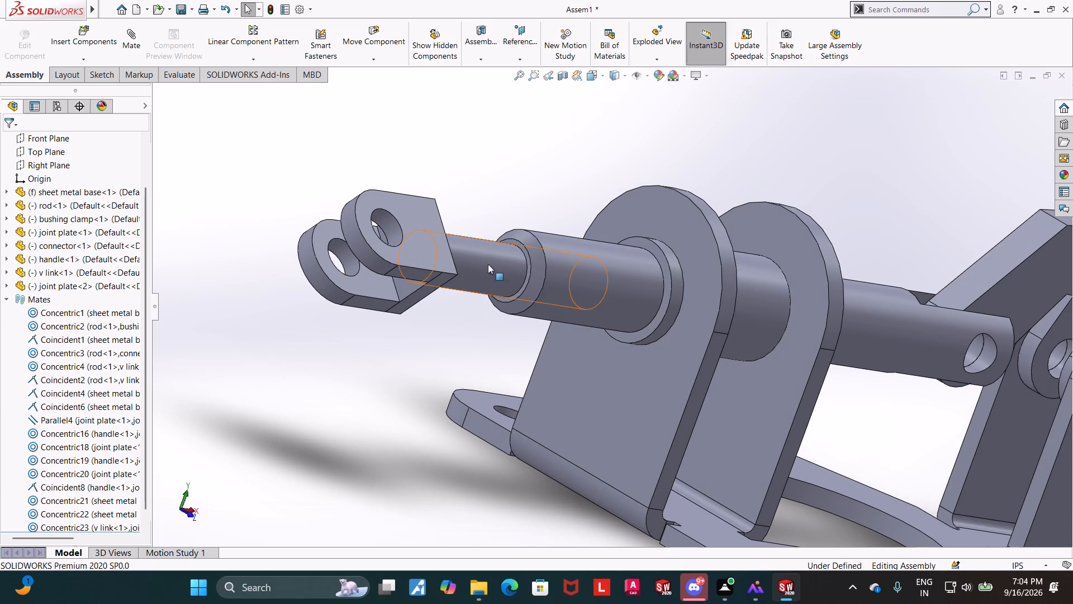
{"action": "middle_click_drag", "start_coordinate": [454, 334], "coordinate": [438, 338]}
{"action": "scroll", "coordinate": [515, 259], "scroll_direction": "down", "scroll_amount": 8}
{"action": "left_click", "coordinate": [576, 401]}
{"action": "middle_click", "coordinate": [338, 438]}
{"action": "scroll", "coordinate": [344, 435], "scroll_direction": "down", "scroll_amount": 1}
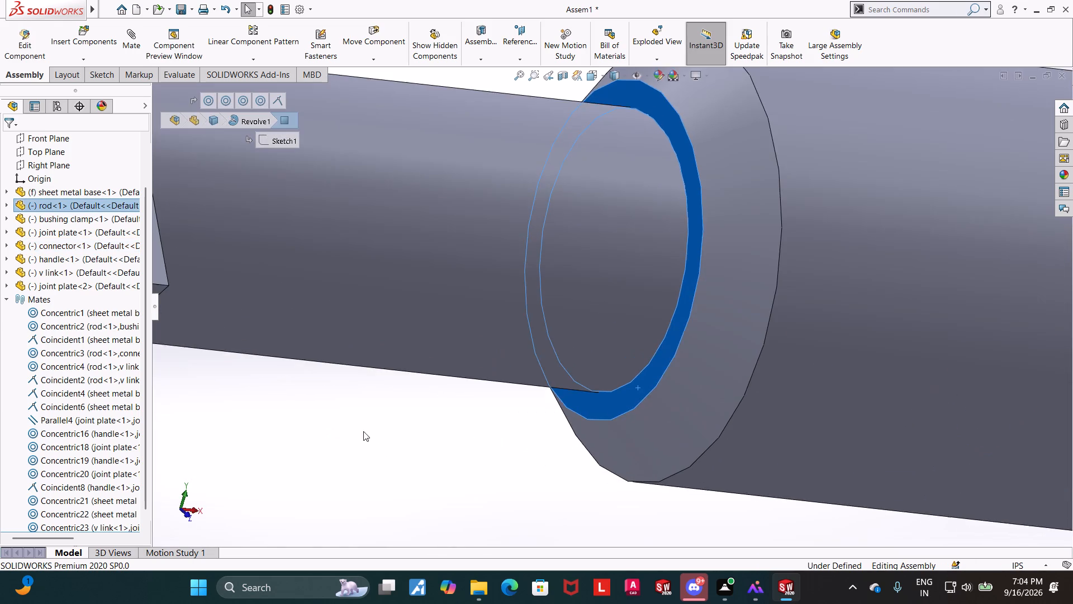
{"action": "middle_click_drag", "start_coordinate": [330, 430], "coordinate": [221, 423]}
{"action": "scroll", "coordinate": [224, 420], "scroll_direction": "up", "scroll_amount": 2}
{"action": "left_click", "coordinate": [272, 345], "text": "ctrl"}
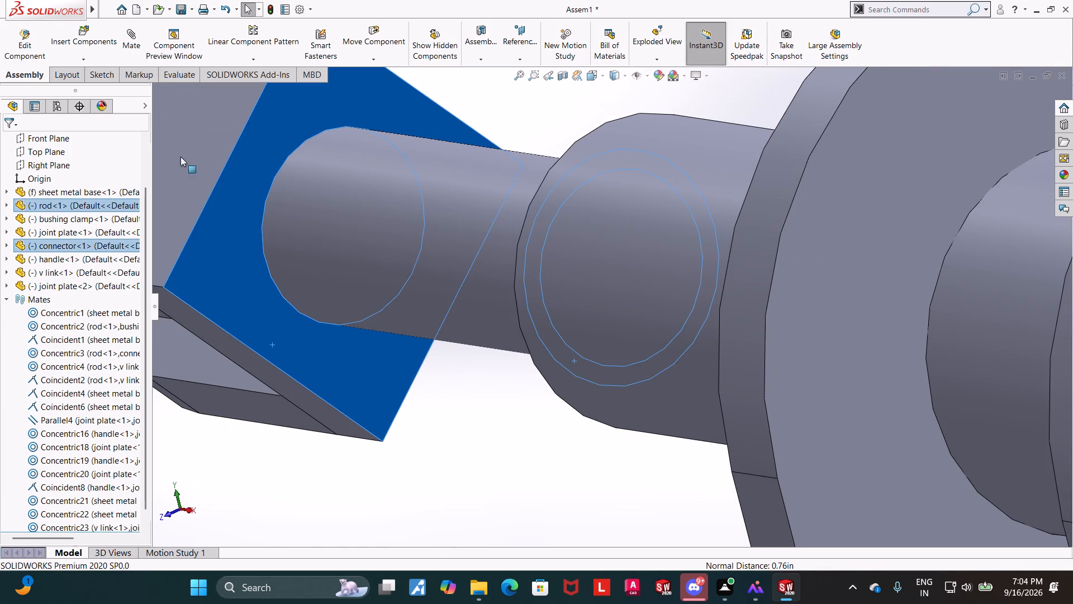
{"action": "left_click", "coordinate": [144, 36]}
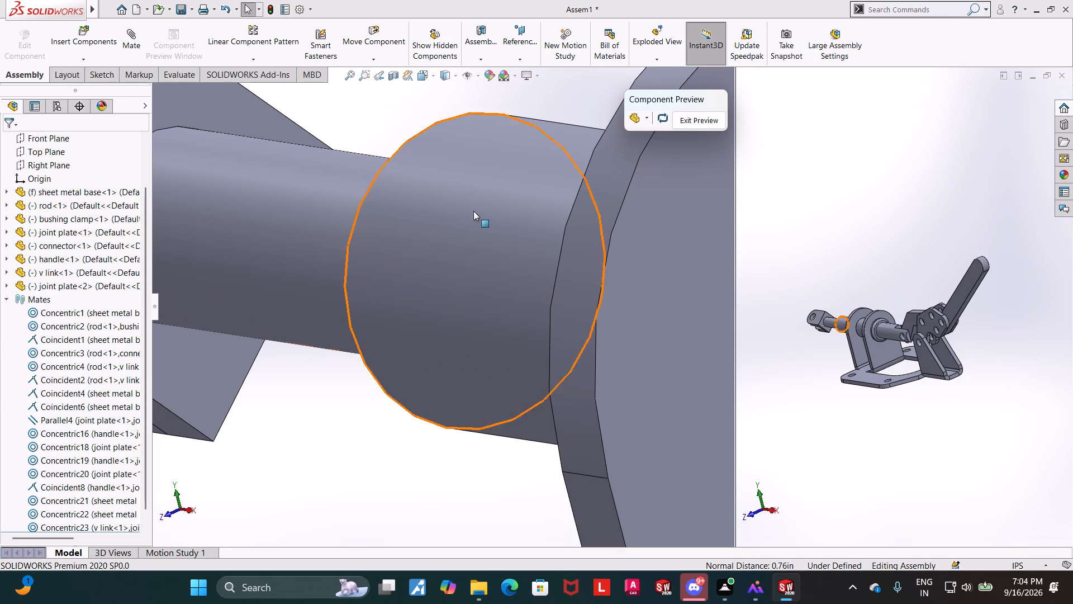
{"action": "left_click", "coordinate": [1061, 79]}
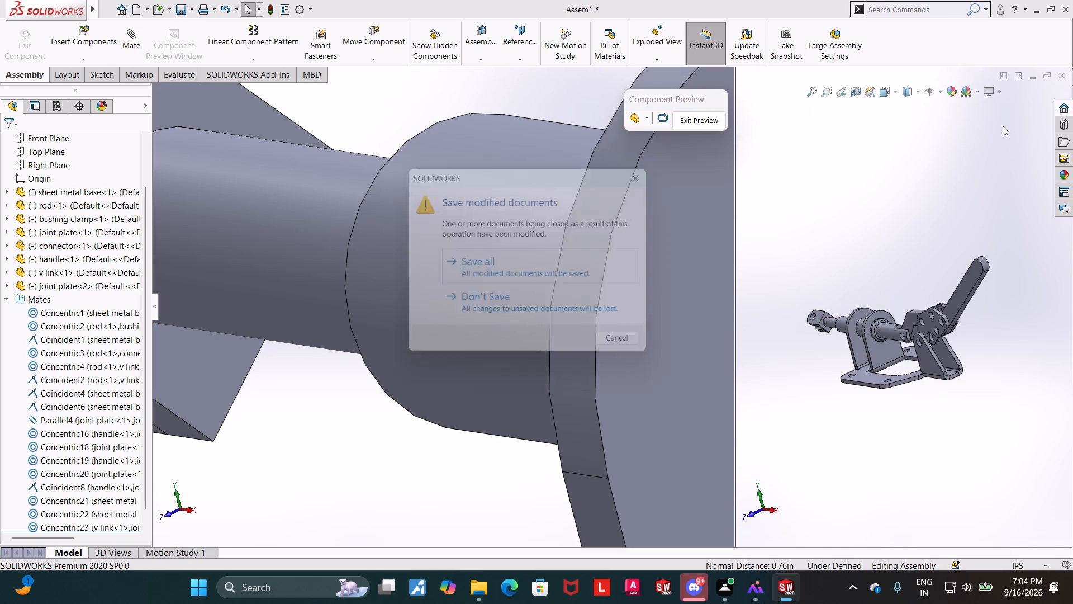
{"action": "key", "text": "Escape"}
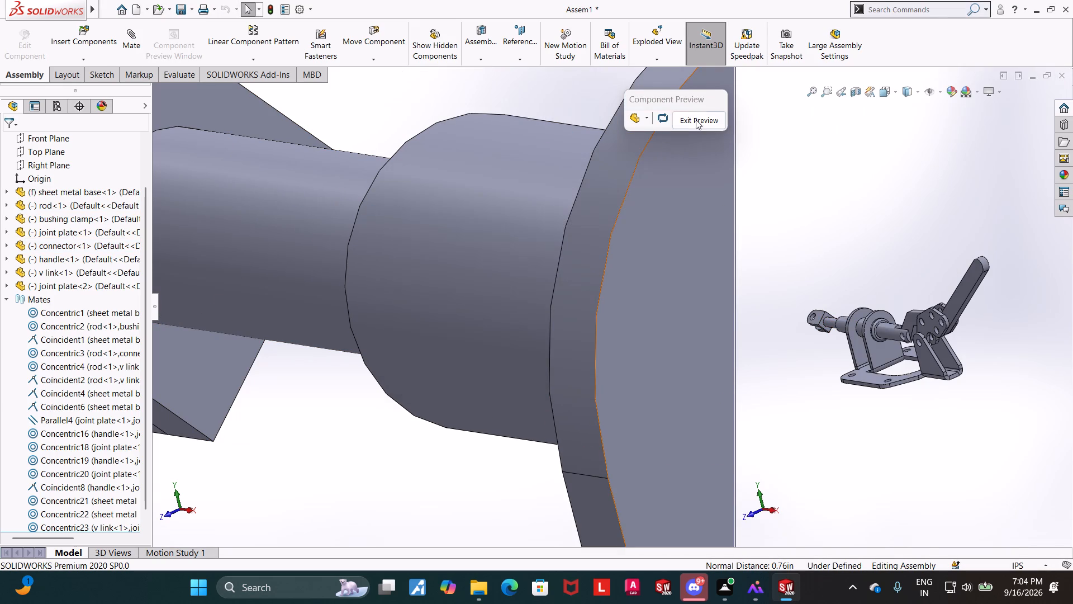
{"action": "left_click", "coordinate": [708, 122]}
Set up a 1.7 in distance mate between the rod's ring-shaped end face and the connector's flat shank-side face.
{"action": "scroll", "coordinate": [433, 333], "scroll_direction": "up", "scroll_amount": 6}
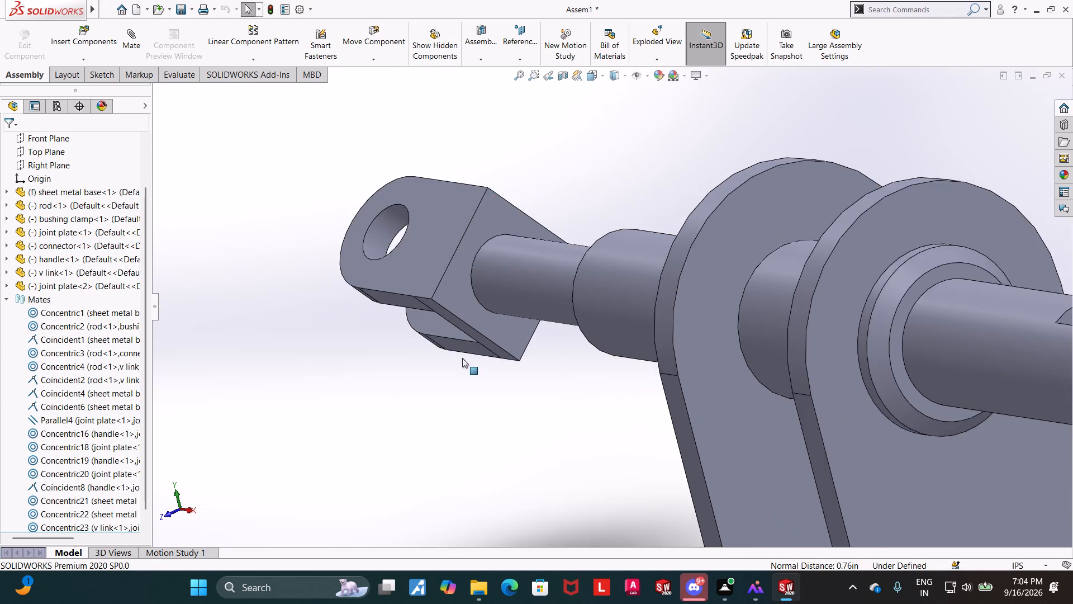
{"action": "scroll", "coordinate": [501, 399], "scroll_direction": "up", "scroll_amount": 1}
{"action": "middle_click_drag", "start_coordinate": [506, 399], "coordinate": [634, 413]}
{"action": "middle_click_drag", "start_coordinate": [545, 408], "coordinate": [693, 424]}
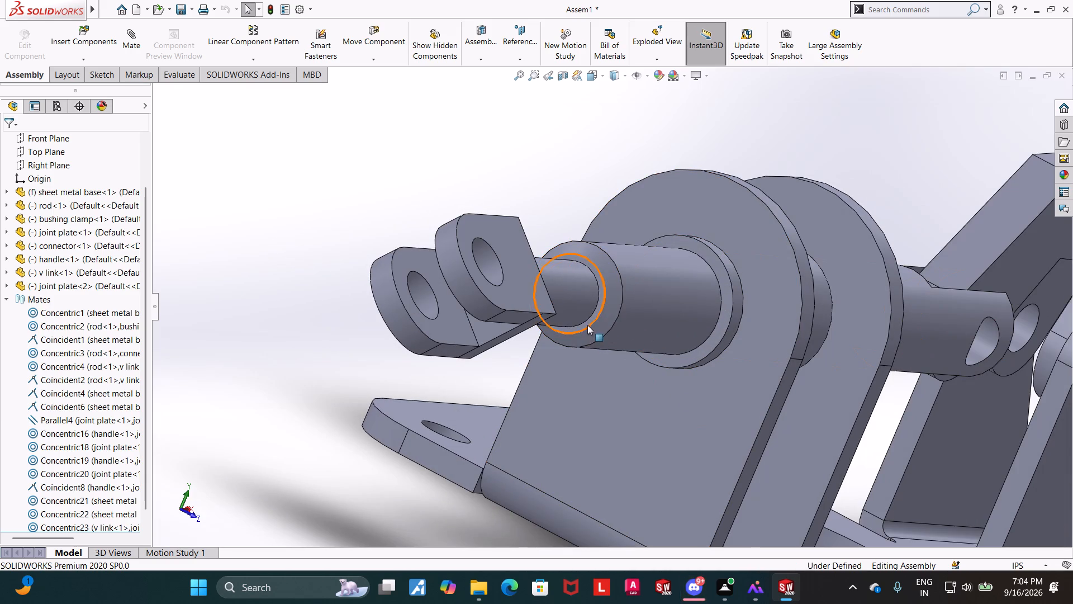
{"action": "left_click", "coordinate": [587, 323]}
{"action": "middle_click_drag", "start_coordinate": [538, 387], "coordinate": [411, 378]}
{"action": "scroll", "coordinate": [411, 378], "scroll_direction": "up", "scroll_amount": 5}
{"action": "scroll", "coordinate": [390, 306], "scroll_direction": "down", "scroll_amount": 7}
{"action": "left_click", "coordinate": [566, 295], "text": "ctrl"}
{"action": "left_click", "coordinate": [132, 35]}
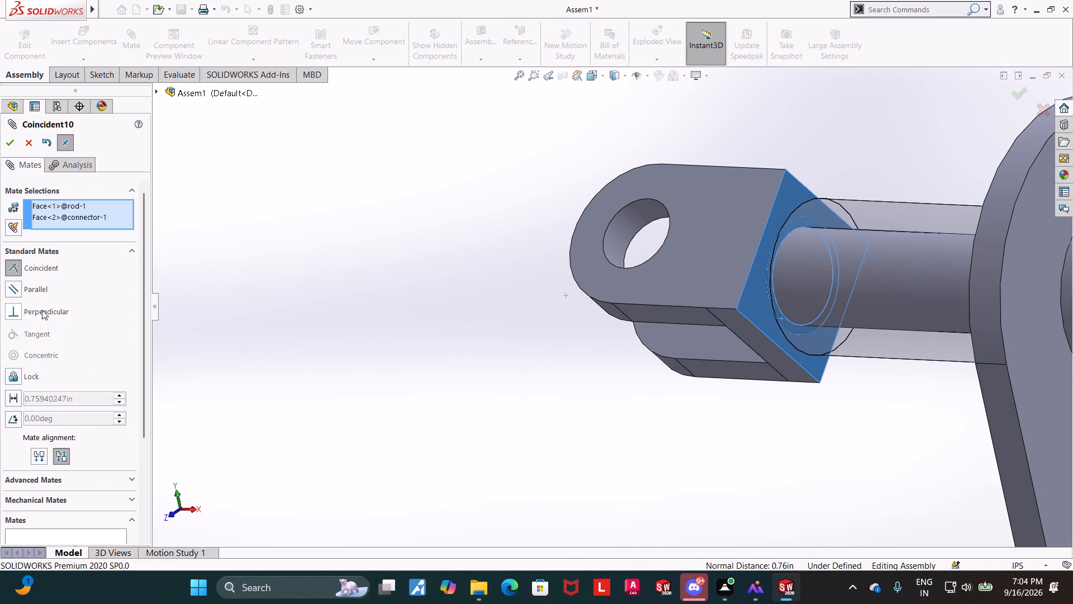
{"action": "left_click", "coordinate": [15, 396]}
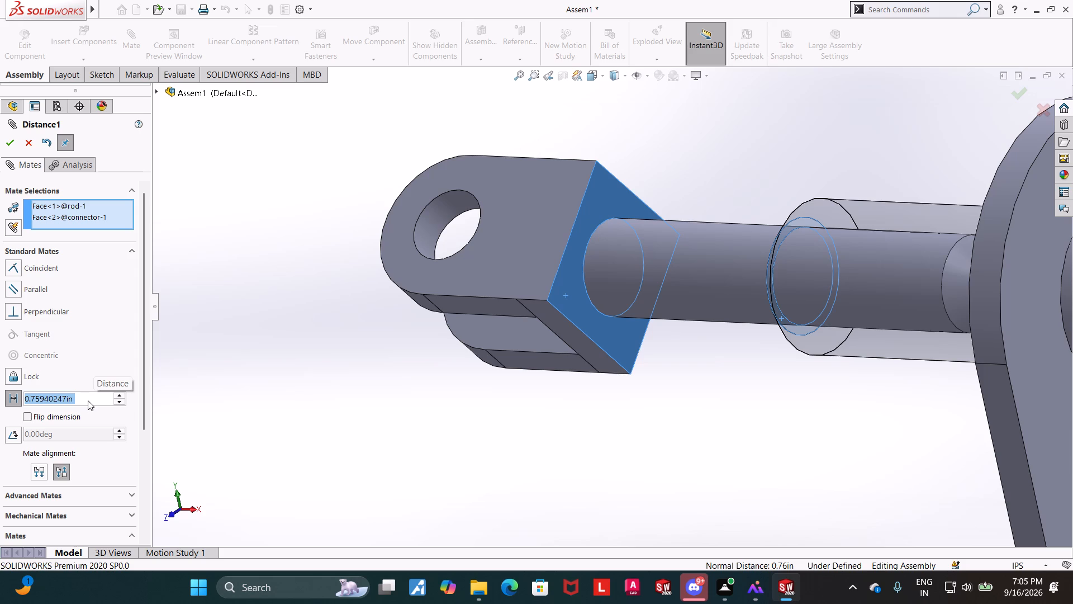
{"action": "type", "text": "1.7"}
{"action": "key", "text": "Return"}
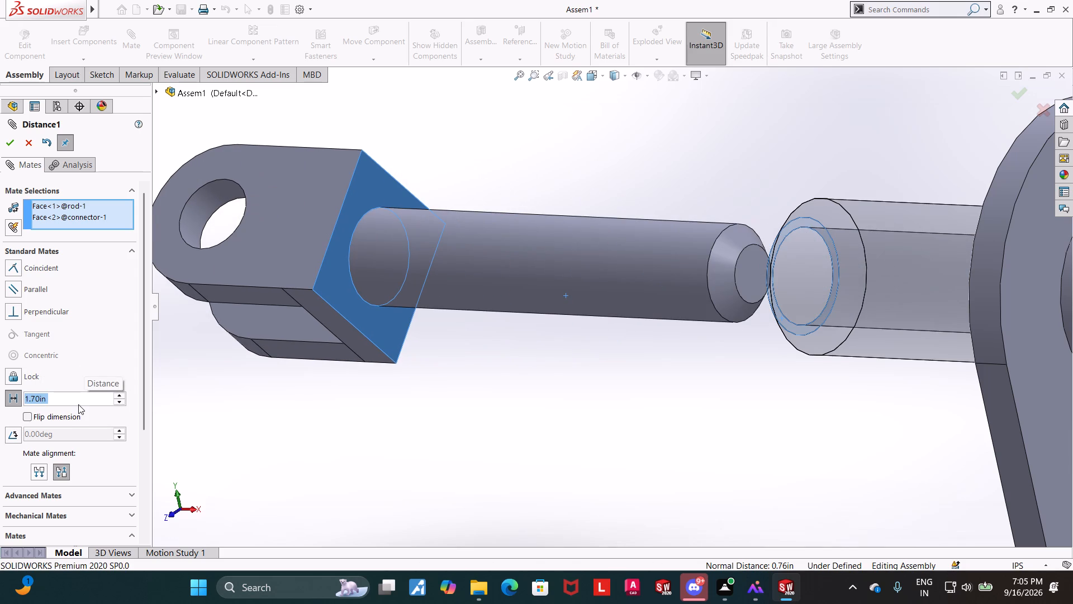
Change the rod-to-connector mate distance to 0.5 in, check the shank's fit inside the rod, and finish mating.
{"action": "type", "text": "0.5"}
{"action": "key", "text": "Return"}
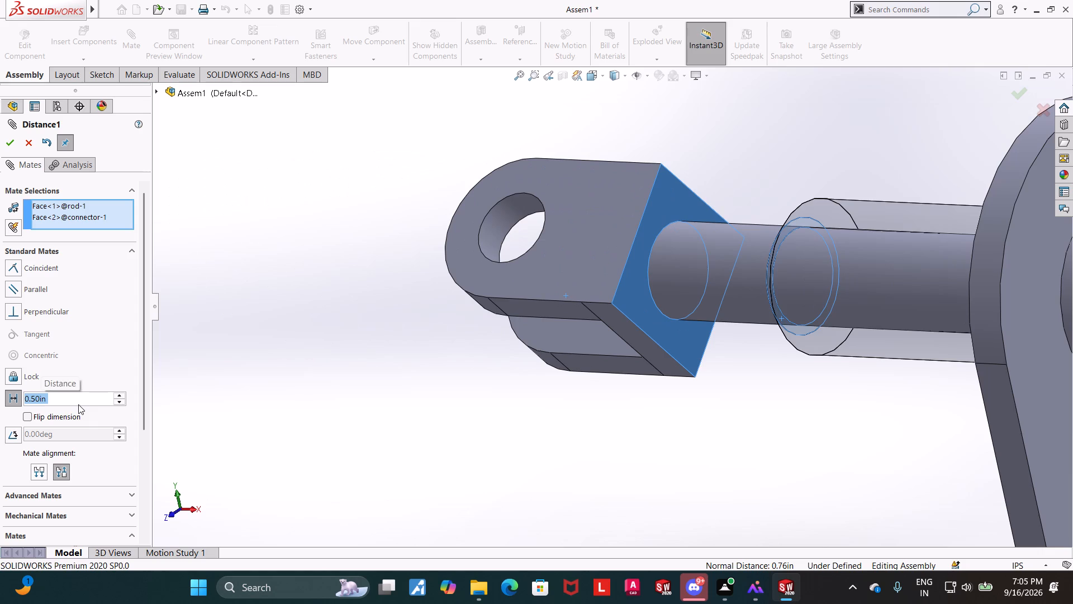
{"action": "scroll", "coordinate": [391, 455], "scroll_direction": "up", "scroll_amount": 5}
{"action": "middle_click_drag", "start_coordinate": [502, 431], "coordinate": [552, 437]}
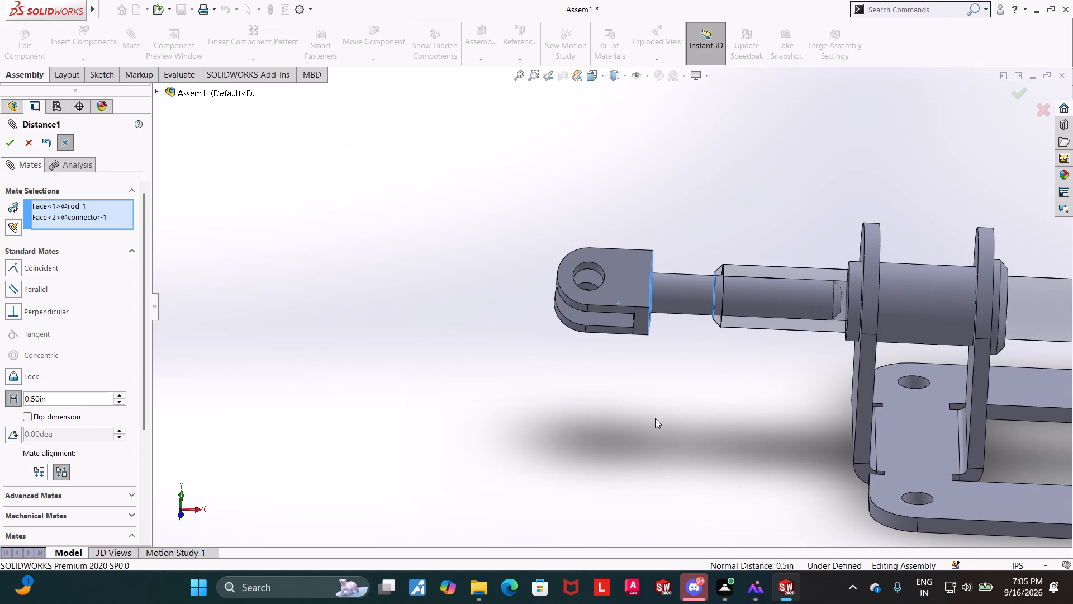
{"action": "scroll", "coordinate": [724, 398], "scroll_direction": "down", "scroll_amount": 2}
{"action": "middle_click_drag", "start_coordinate": [766, 402], "coordinate": [825, 443]}
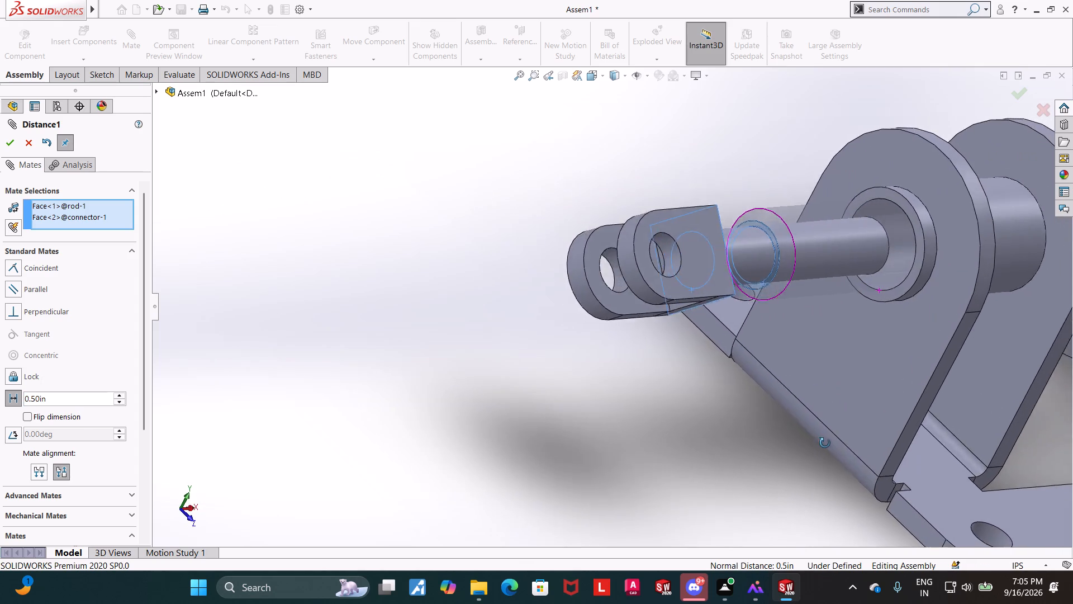
{"action": "middle_click_drag", "start_coordinate": [825, 443], "coordinate": [763, 432]}
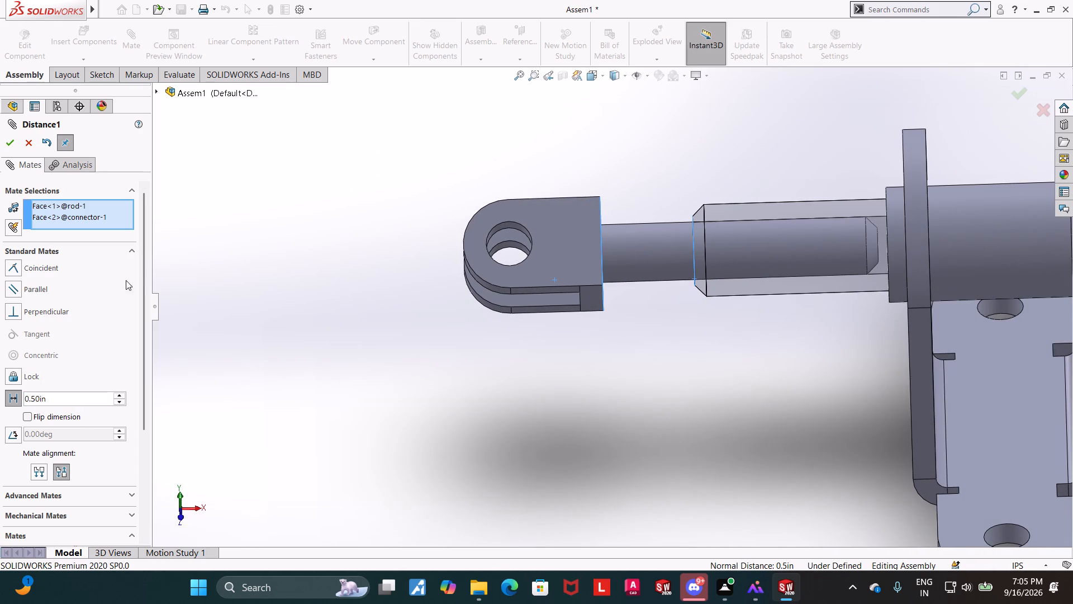
{"action": "middle_click_drag", "start_coordinate": [270, 306], "coordinate": [245, 312]}
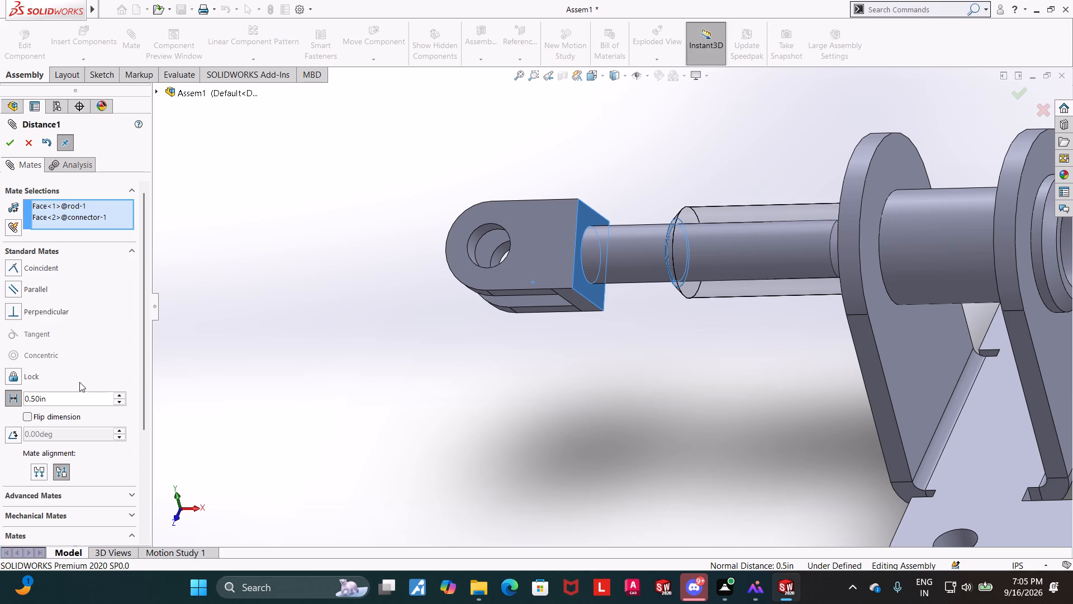
{"action": "left_click", "coordinate": [3, 139]}
{"action": "left_click", "coordinate": [473, 391]}
{"action": "scroll", "coordinate": [484, 397], "scroll_direction": "up", "scroll_amount": 10}
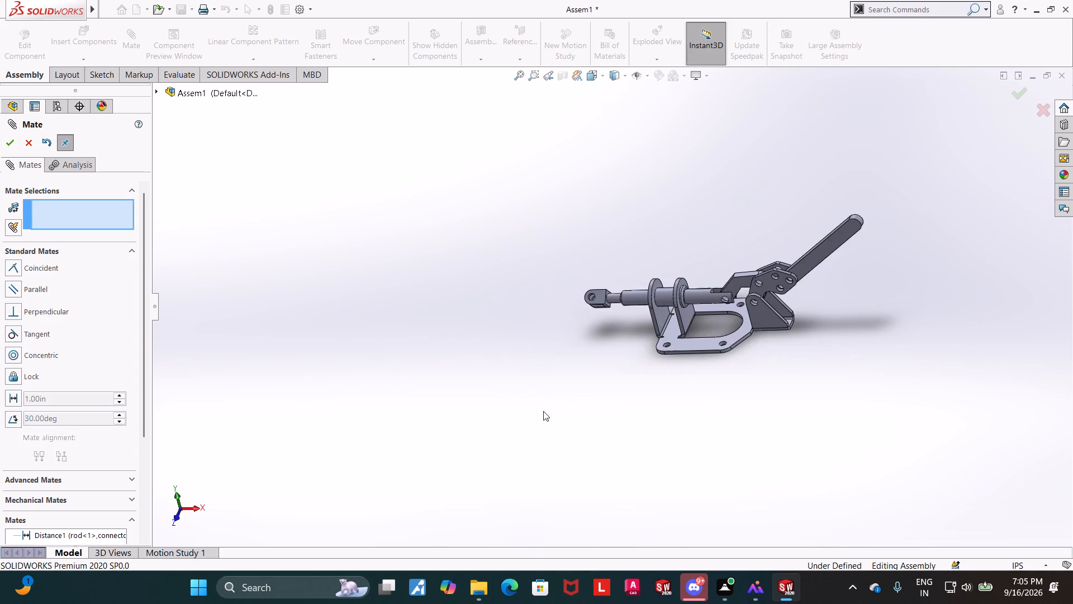
{"action": "scroll", "coordinate": [654, 404], "scroll_direction": "down", "scroll_amount": 4}
{"action": "middle_click_drag", "start_coordinate": [858, 341], "coordinate": [892, 374]}
{"action": "scroll", "coordinate": [892, 375], "scroll_direction": "up", "scroll_amount": 7}
{"action": "scroll", "coordinate": [882, 284], "scroll_direction": "down", "scroll_amount": 3}
{"action": "scroll", "coordinate": [388, 245], "scroll_direction": "down", "scroll_amount": 2}
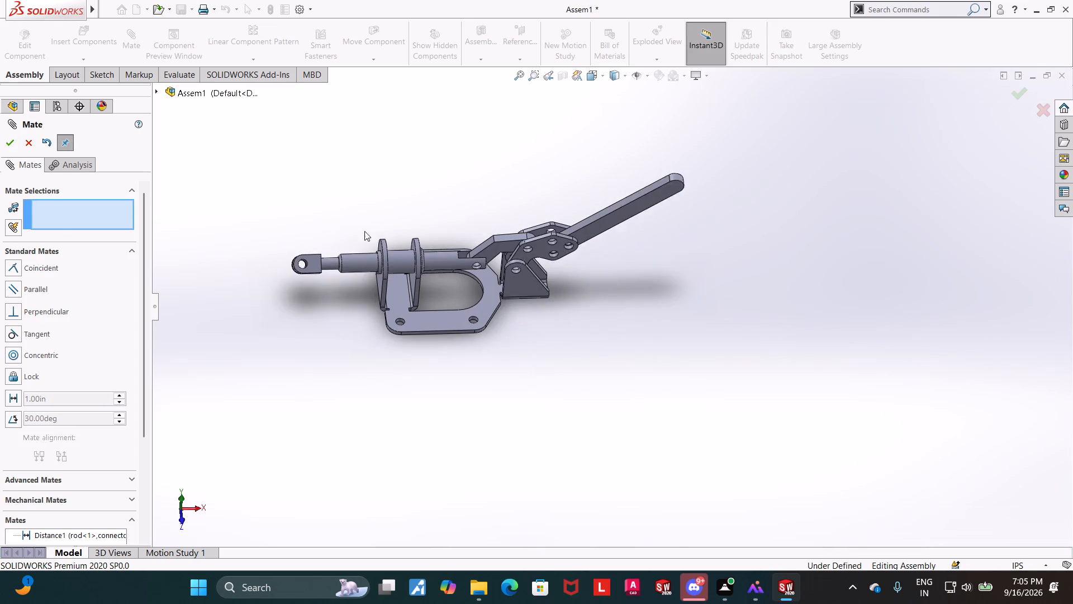
{"action": "left_click", "coordinate": [6, 140]}
Raise the handle and twist the connector about the rod to test the linked motion and remaining rotation.
{"action": "middle_click_drag", "start_coordinate": [645, 266], "coordinate": [648, 250]}
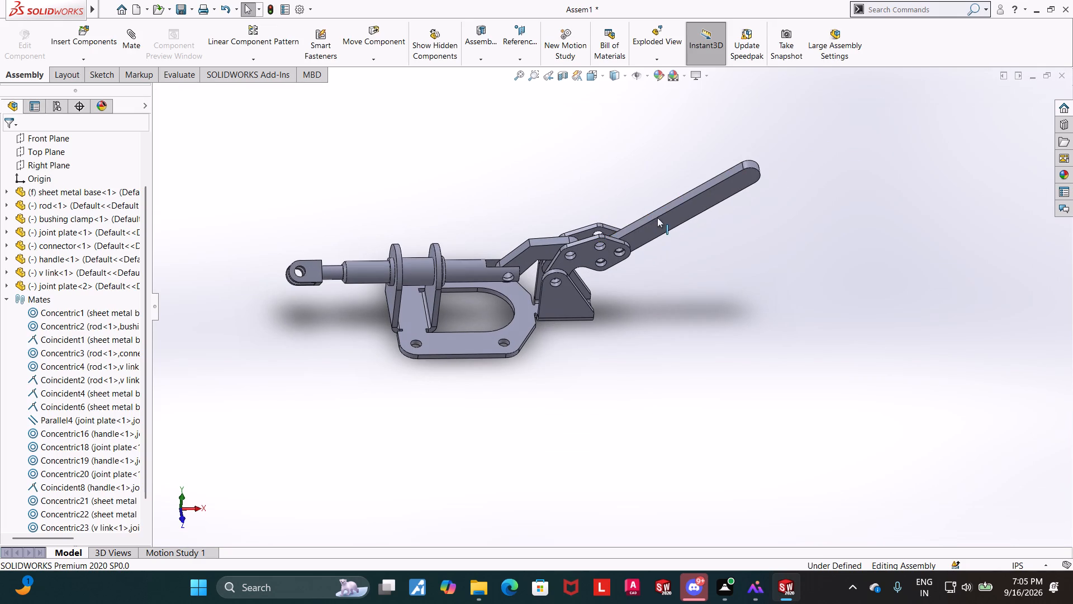
{"action": "left_click_drag", "start_coordinate": [661, 219], "coordinate": [661, 169]}
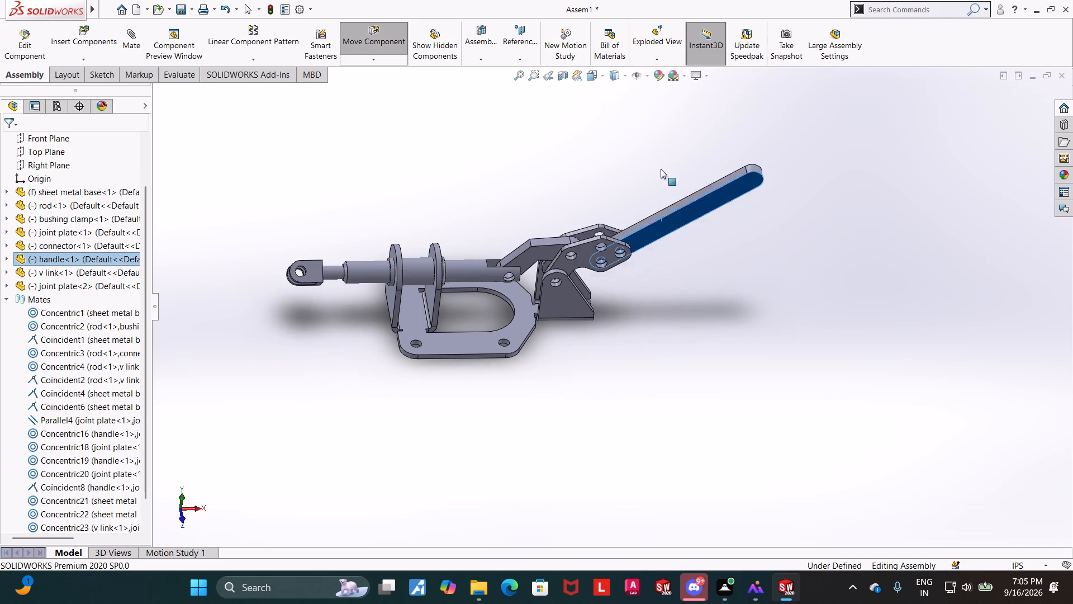
{"action": "left_click_drag", "start_coordinate": [661, 169], "coordinate": [643, 157]}
{"action": "scroll", "coordinate": [548, 250], "scroll_direction": "down", "scroll_amount": 2}
{"action": "left_click_drag", "start_coordinate": [202, 283], "coordinate": [193, 303]}
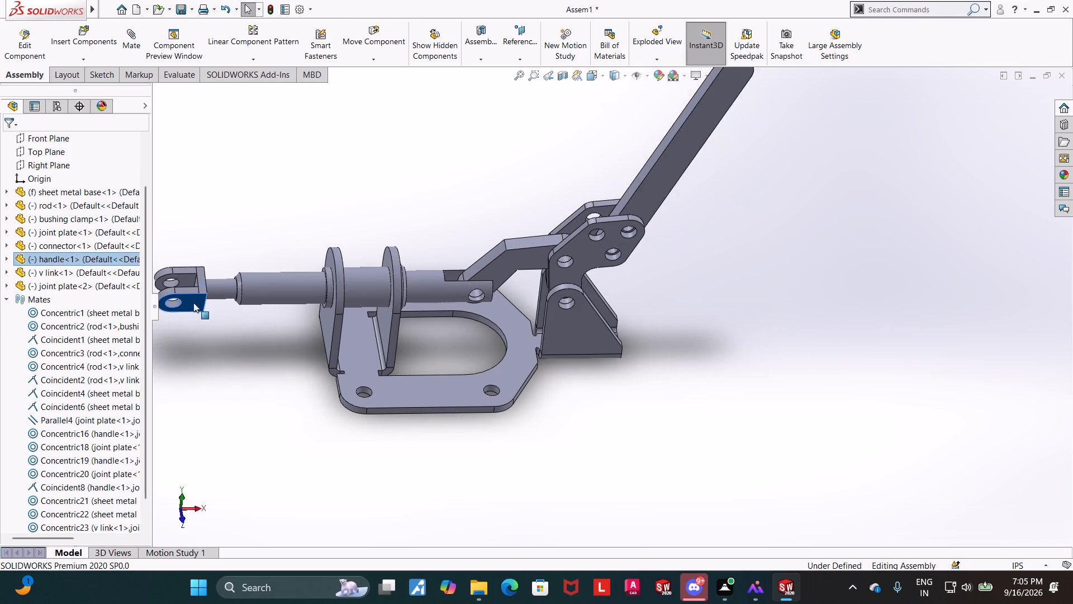
{"action": "left_click_drag", "start_coordinate": [193, 303], "coordinate": [204, 295]}
{"action": "middle_click_drag", "start_coordinate": [213, 340], "coordinate": [220, 343]}
{"action": "left_click", "coordinate": [230, 379]}
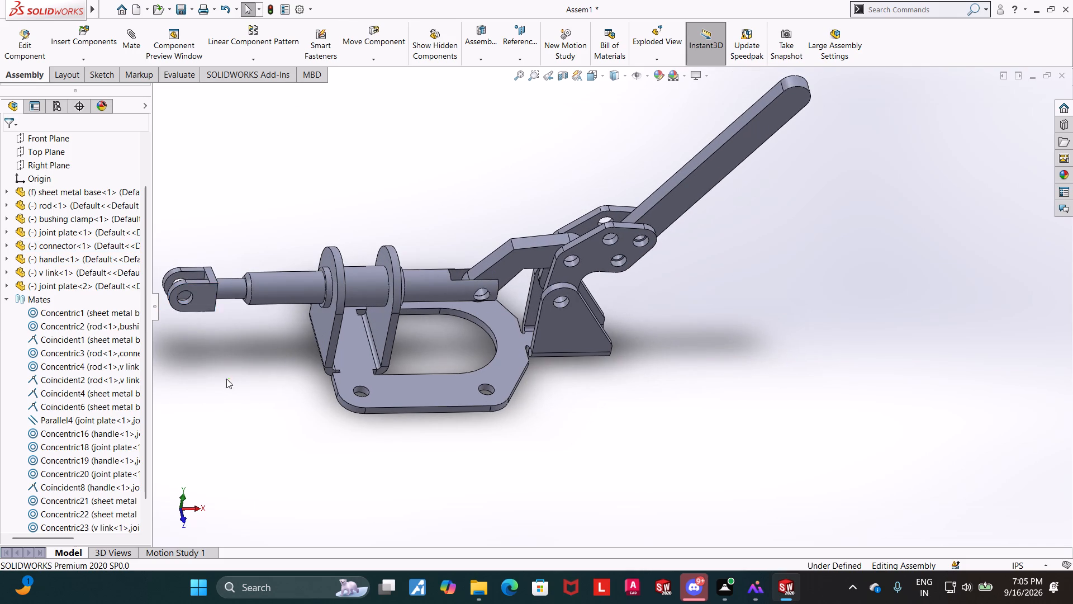
Mate the connector's flat underside face parallel to the assembly's Top Plane and finish mating.
{"action": "scroll", "coordinate": [207, 370], "scroll_direction": "up", "scroll_amount": 2}
{"action": "scroll", "coordinate": [301, 295], "scroll_direction": "down", "scroll_amount": 3}
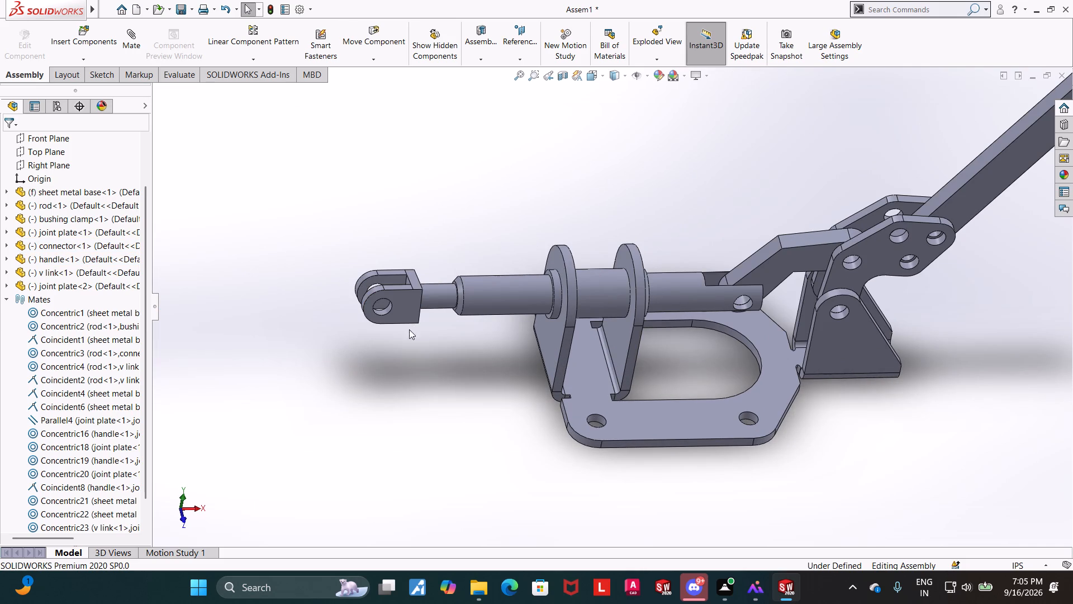
{"action": "left_click", "coordinate": [40, 155]}
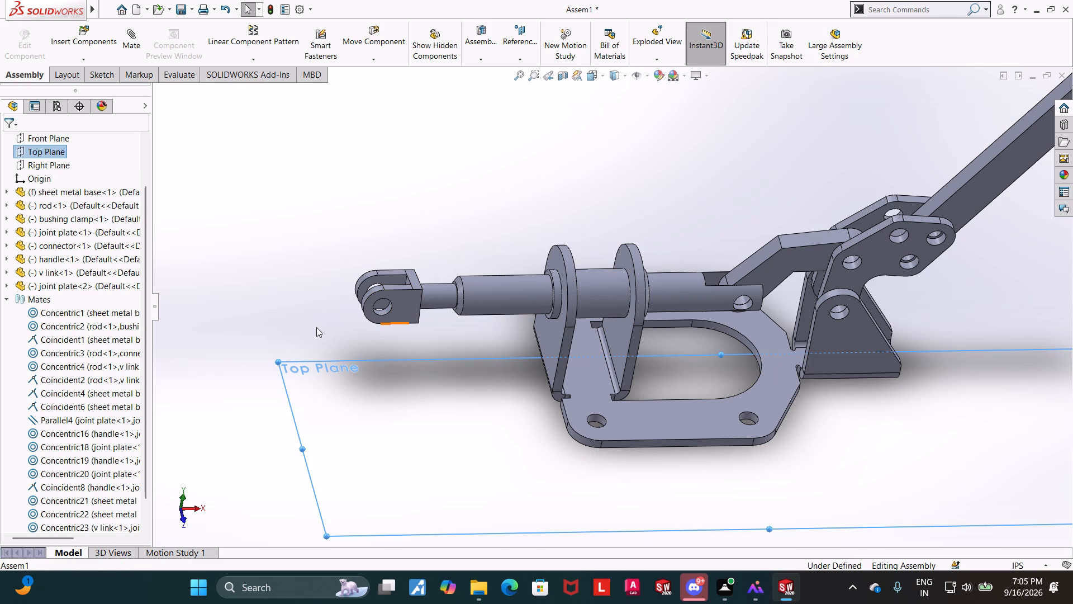
{"action": "middle_click_drag", "start_coordinate": [315, 314], "coordinate": [321, 163]}
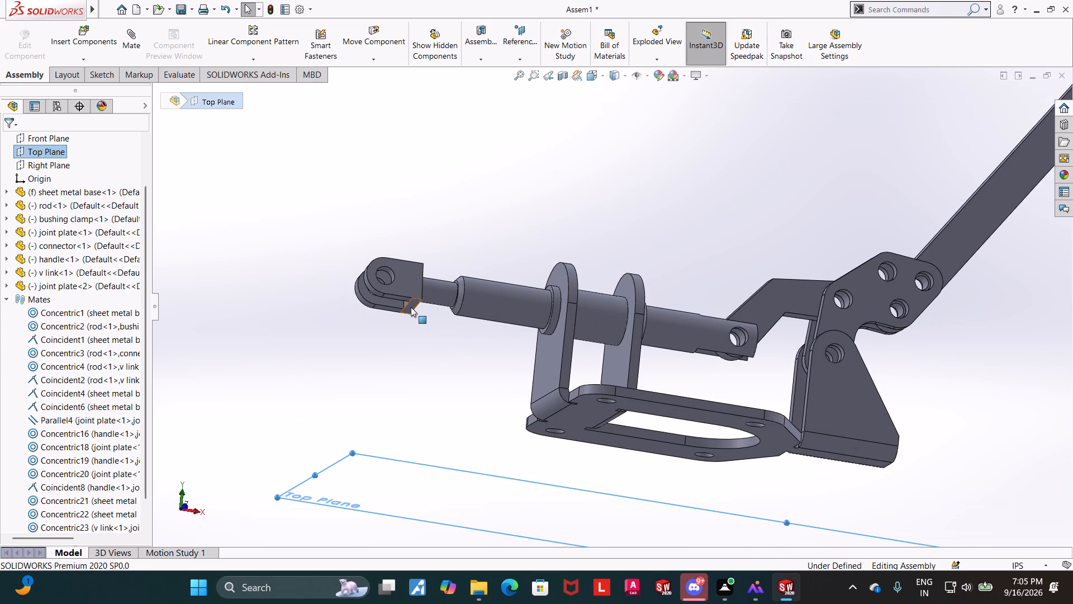
{"action": "left_click", "coordinate": [411, 307], "text": "ctrl"}
{"action": "left_click", "coordinate": [126, 41]}
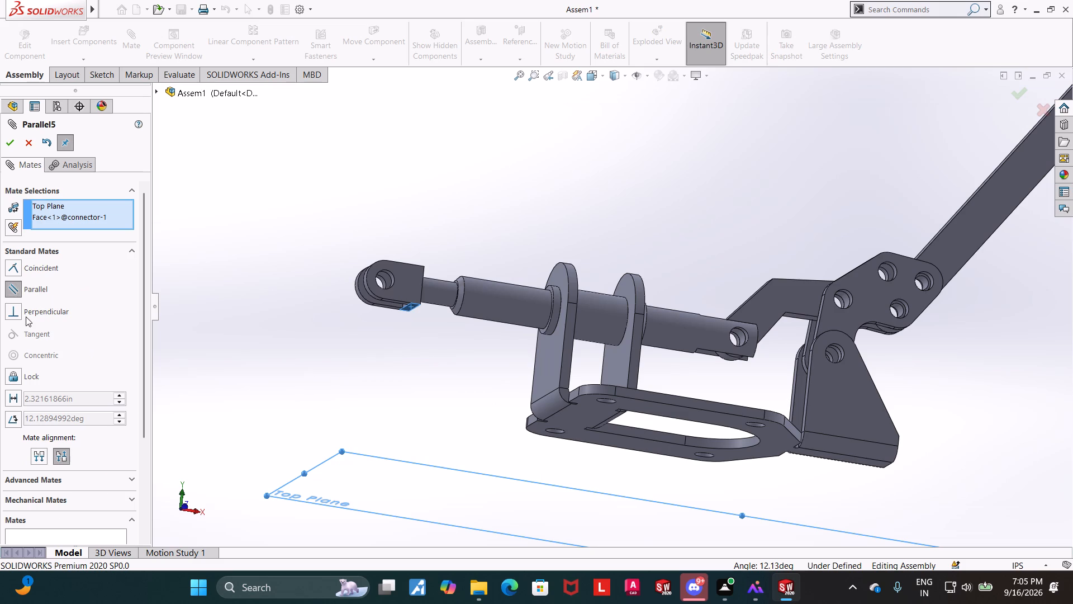
{"action": "left_click", "coordinate": [6, 140]}
{"action": "scroll", "coordinate": [295, 313], "scroll_direction": "up", "scroll_amount": 4}
{"action": "middle_click_drag", "start_coordinate": [465, 354], "coordinate": [435, 423]}
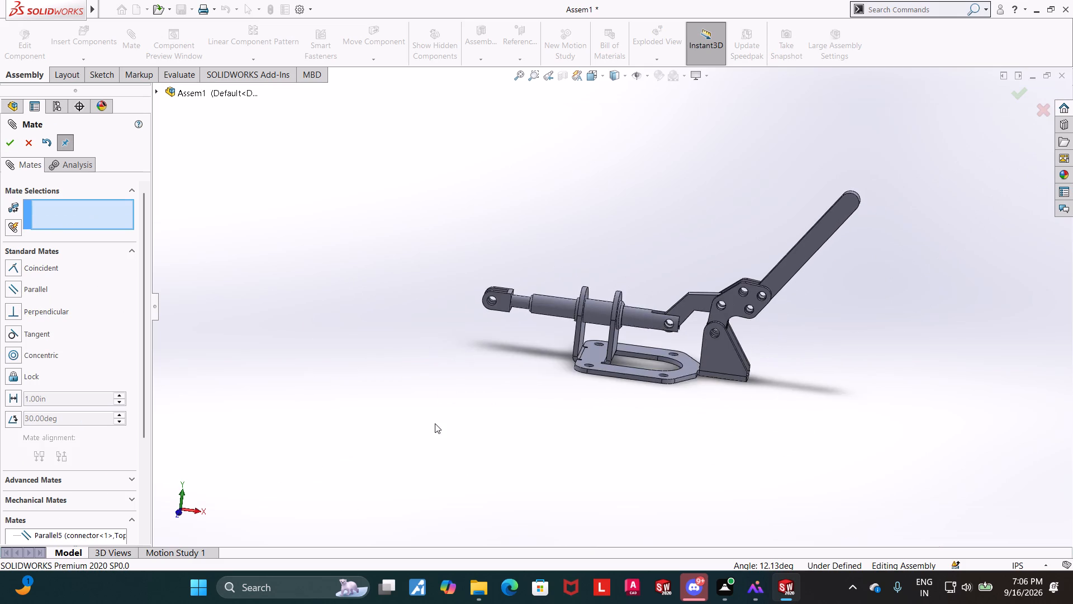
{"action": "scroll", "coordinate": [486, 329], "scroll_direction": "down", "scroll_amount": 4}
{"action": "scroll", "coordinate": [543, 377], "scroll_direction": "up", "scroll_amount": 7}
{"action": "scroll", "coordinate": [728, 258], "scroll_direction": "down", "scroll_amount": 4}
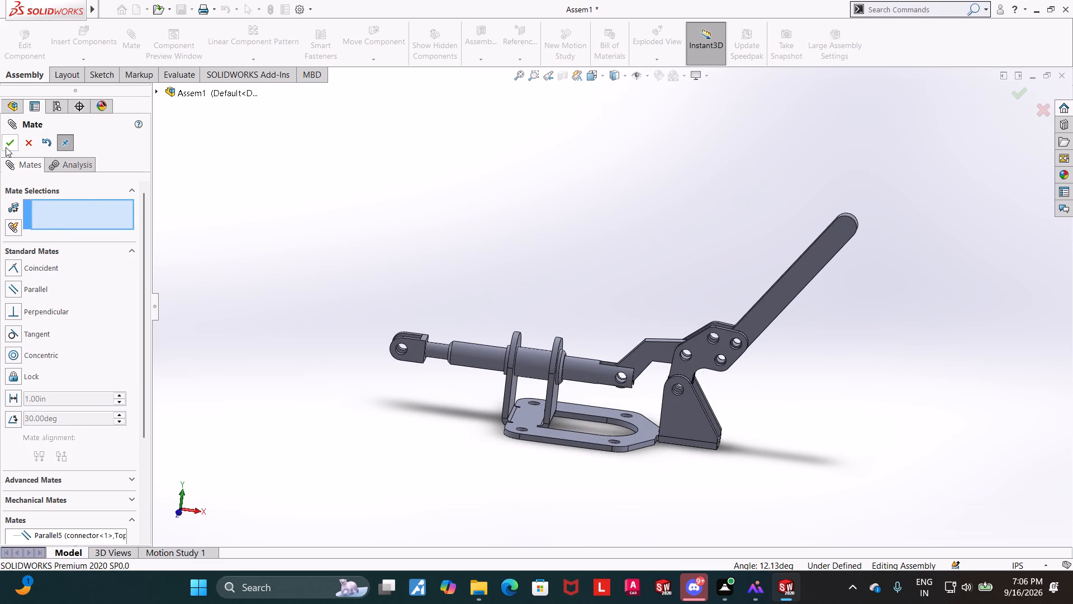
{"action": "left_click", "coordinate": [29, 145]}
Swing the handle up and down to test the clamp's full linkage motion, leaving it partly lowered.
{"action": "left_click_drag", "start_coordinate": [772, 305], "coordinate": [782, 277]}
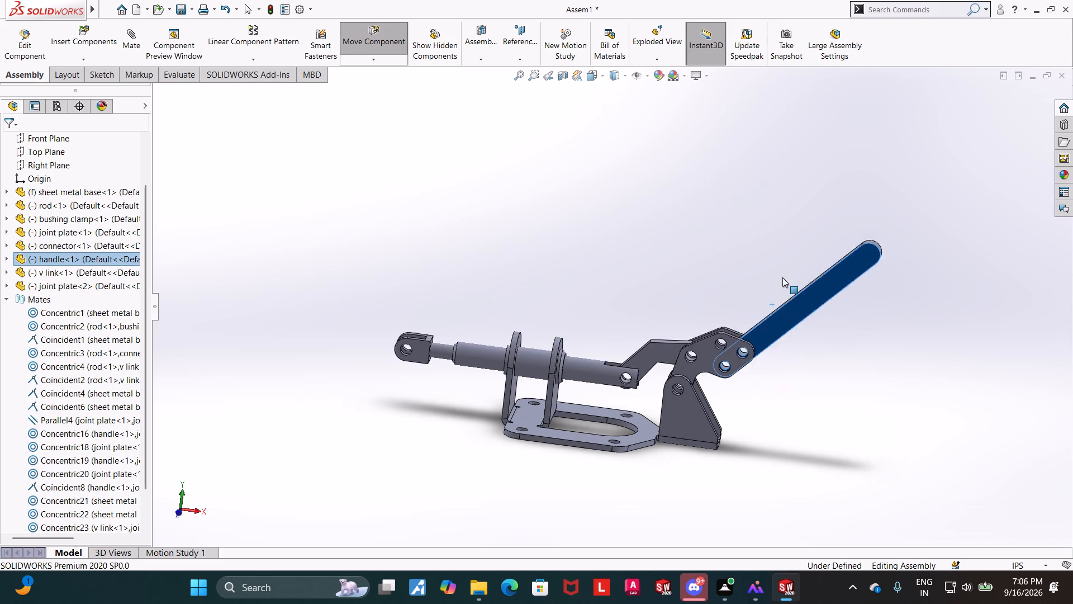
{"action": "left_click_drag", "start_coordinate": [782, 277], "coordinate": [746, 252]}
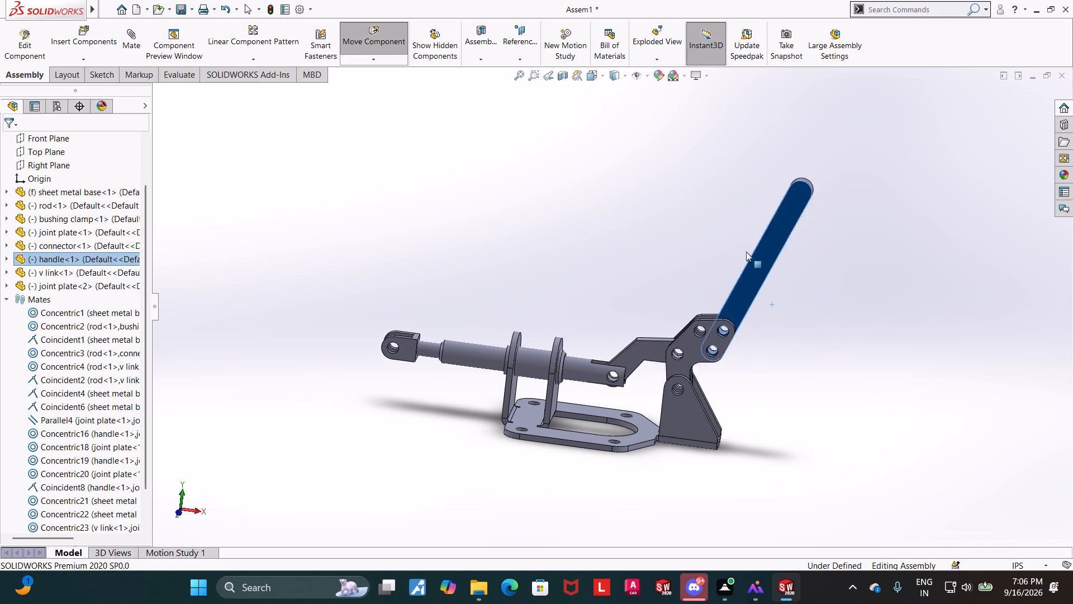
{"action": "left_click_drag", "start_coordinate": [746, 252], "coordinate": [862, 347]}
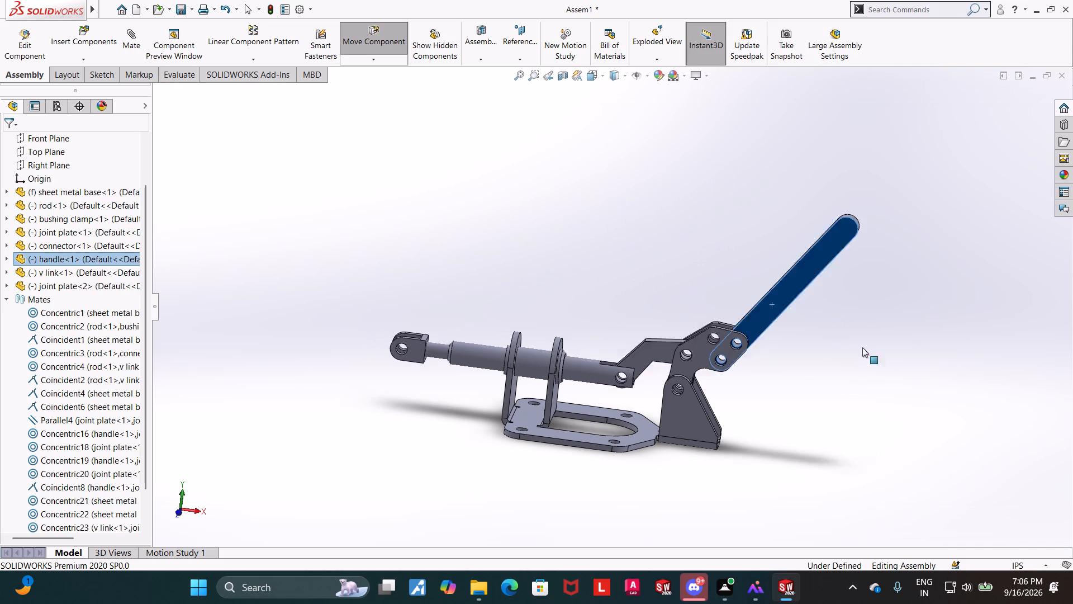
{"action": "left_click_drag", "start_coordinate": [862, 347], "coordinate": [885, 381]}
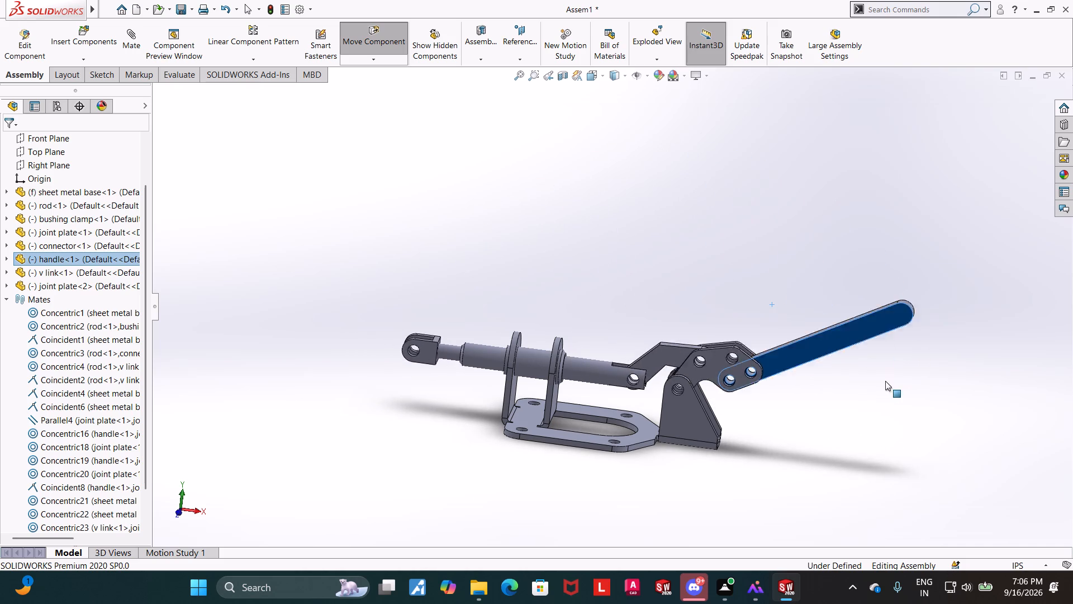
{"action": "left_click_drag", "start_coordinate": [885, 381], "coordinate": [868, 322]}
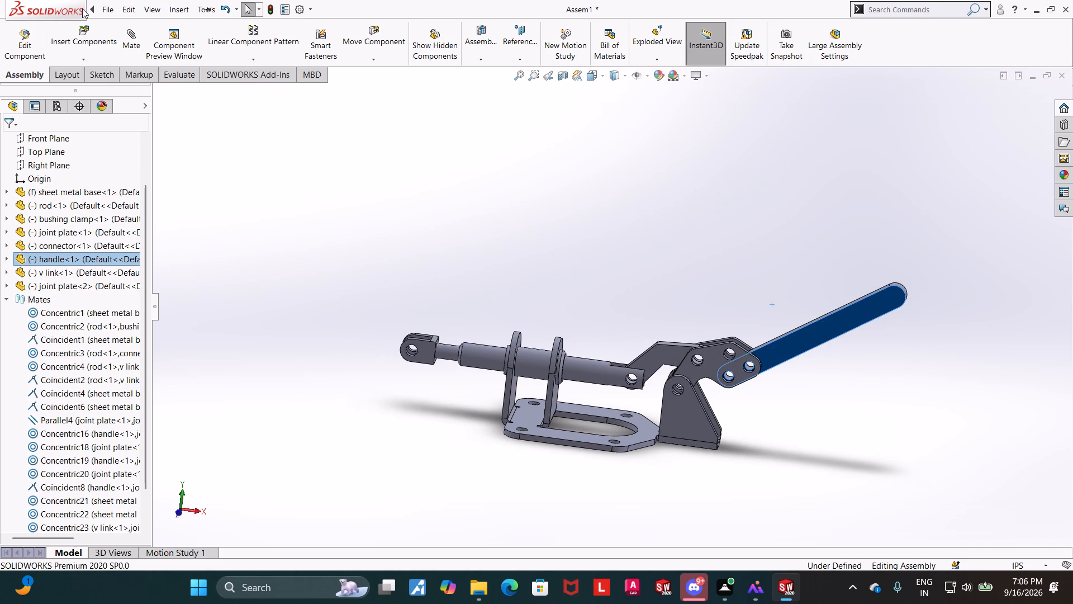
Save the clamp assembly, rebuilding the document first.
{"action": "left_click", "coordinate": [139, 154]}
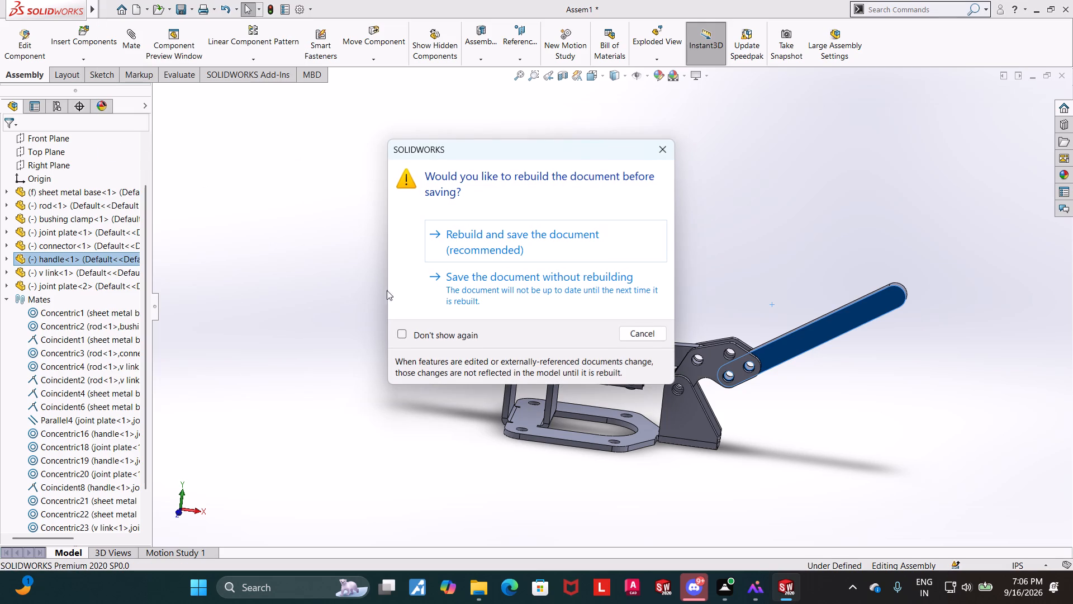
{"action": "left_click", "coordinate": [487, 243]}
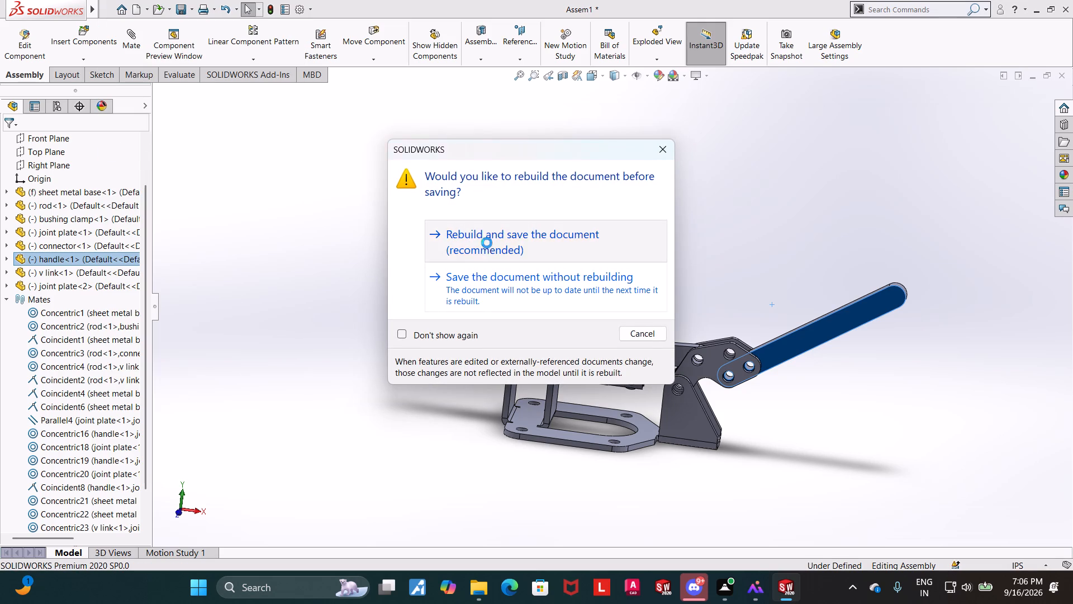
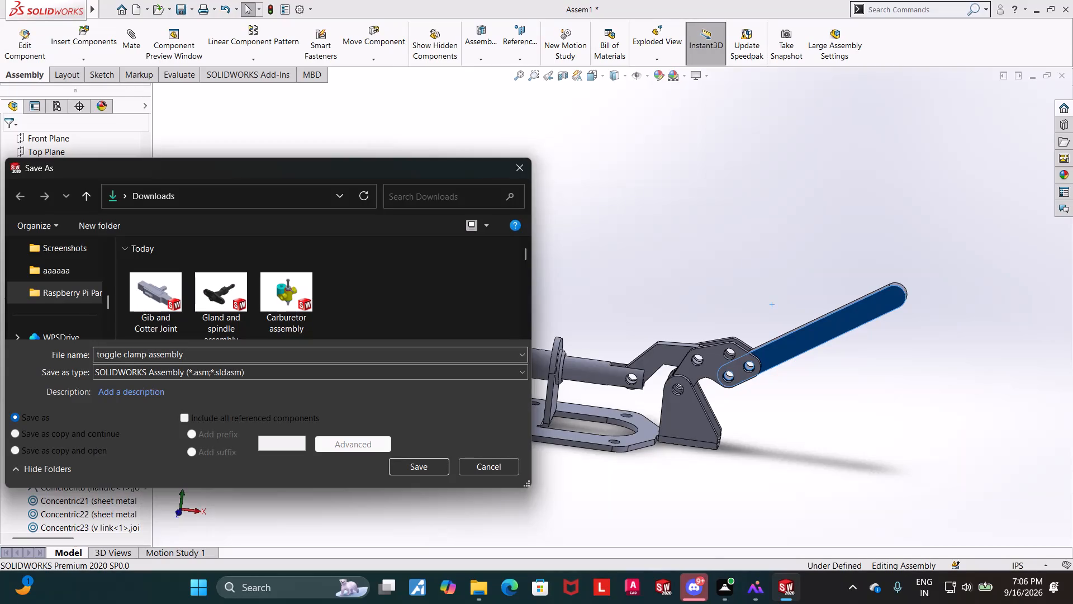
Name the assembly file "over center toggle clamp assembly" and save it in the Downloads folder.
{"action": "left_click", "coordinate": [97, 354]}
{"action": "type", "text": "over cente"}
{"action": "type", "text": "r"}
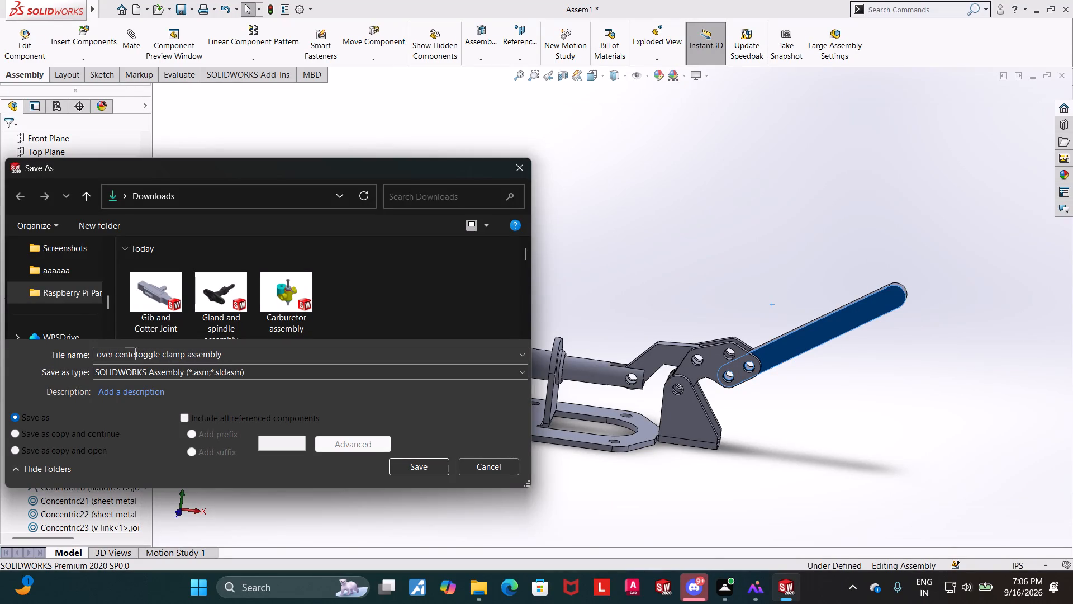
{"action": "key", "text": "space"}
{"action": "left_click", "coordinate": [419, 465]}
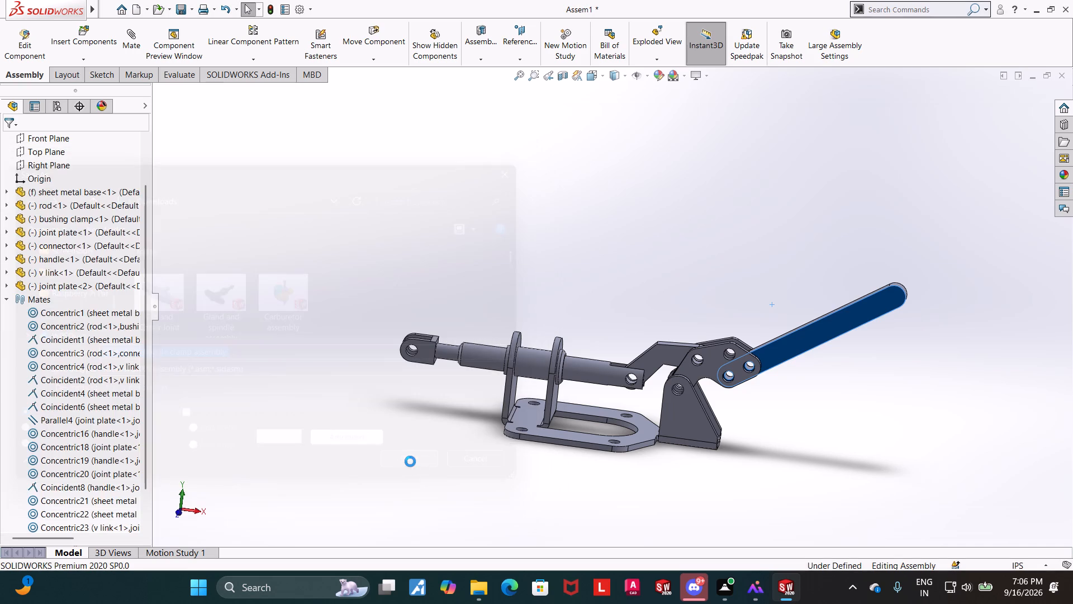